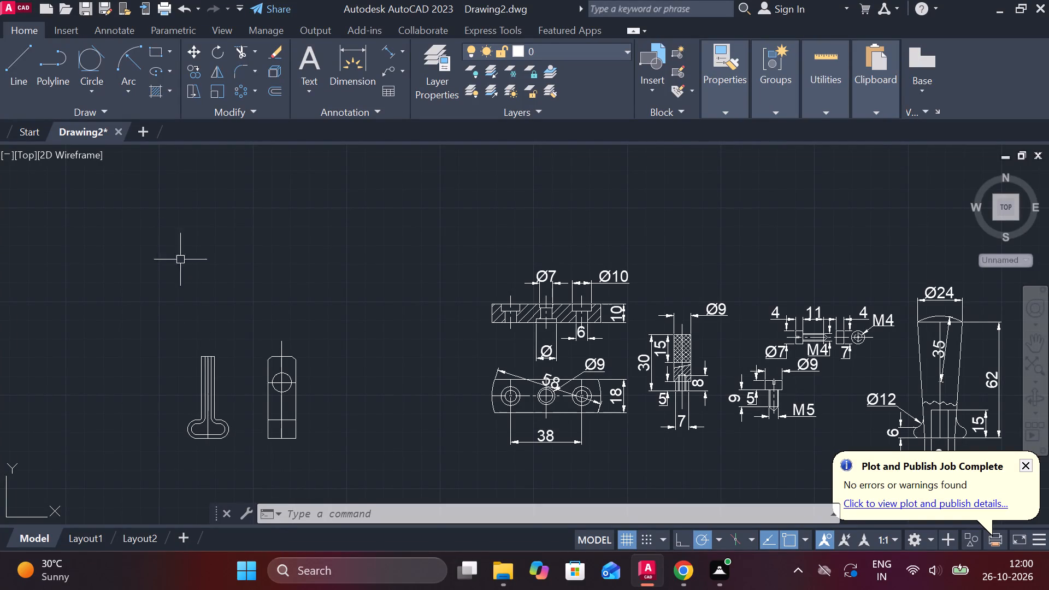
Stretch the lower end of the clip-shaped part's vertical centre line straight down to a total length of about 146 units.
scroll(205, 459, up, 3)
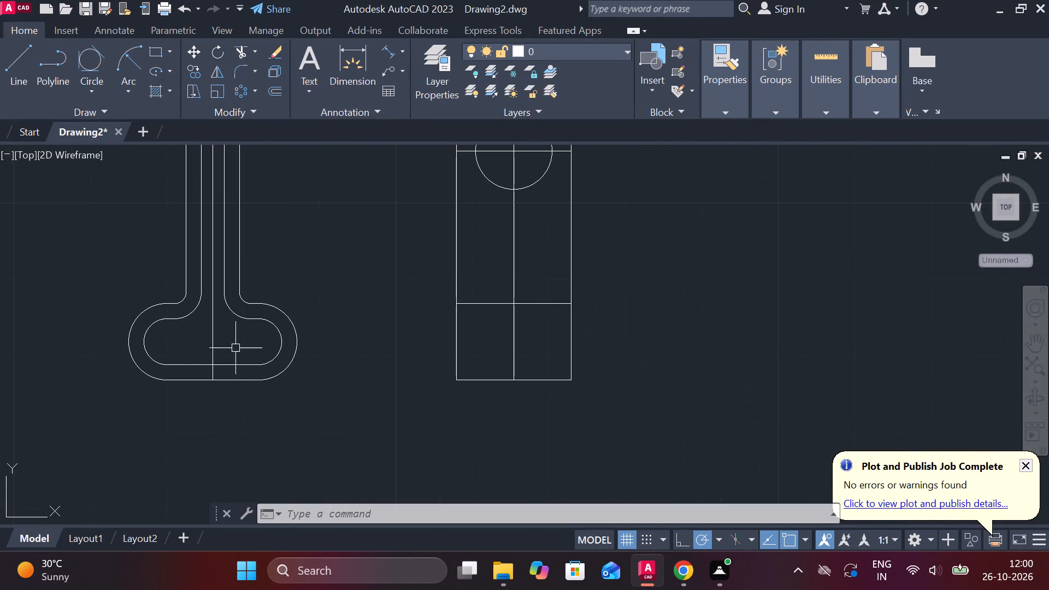
click(213, 337)
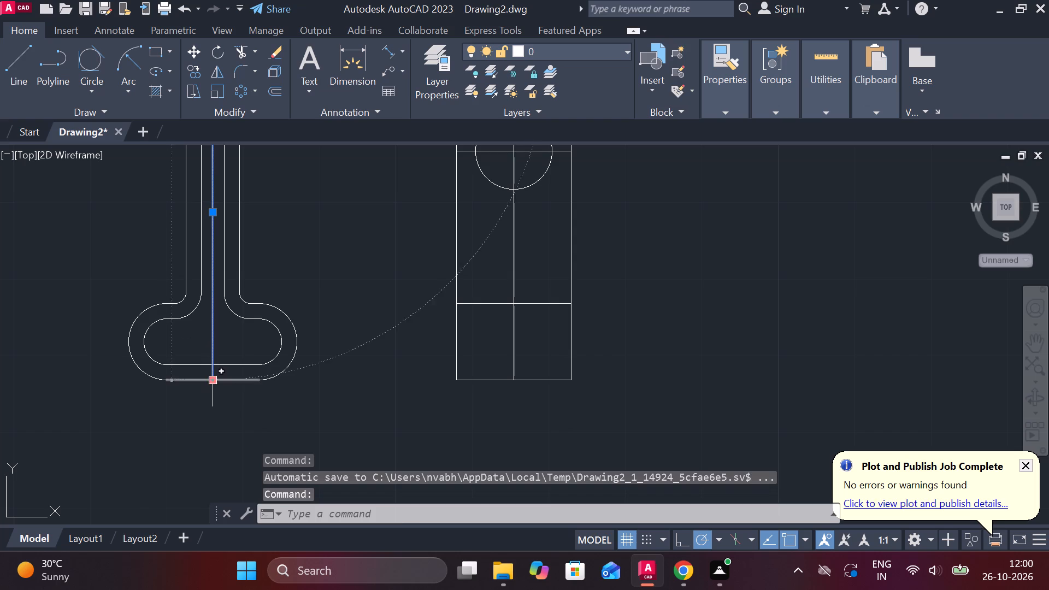
click(214, 379)
scroll(280, 390, down, 4)
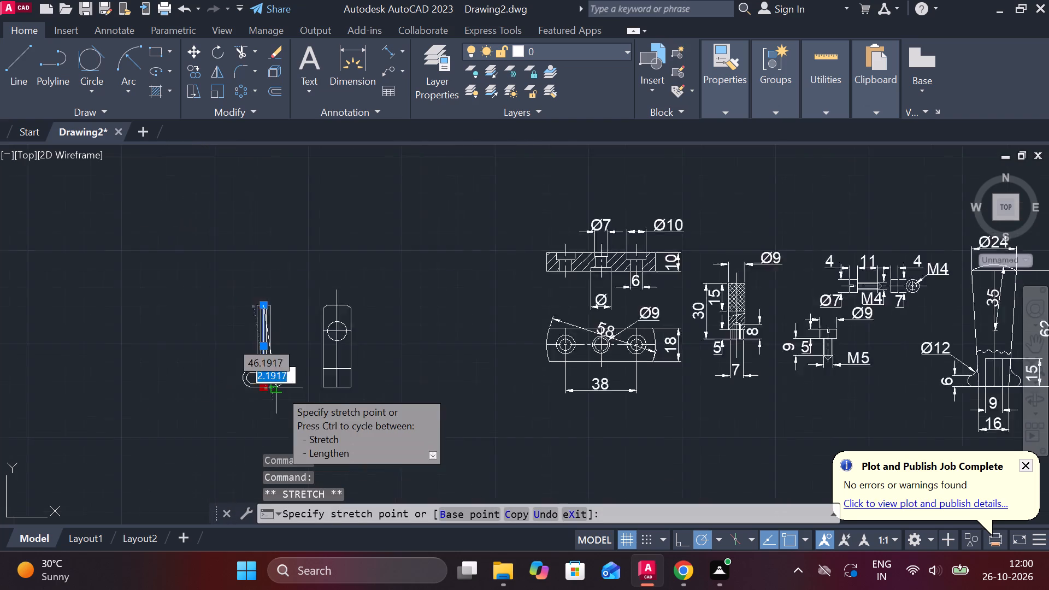
scroll(306, 210, down, 2)
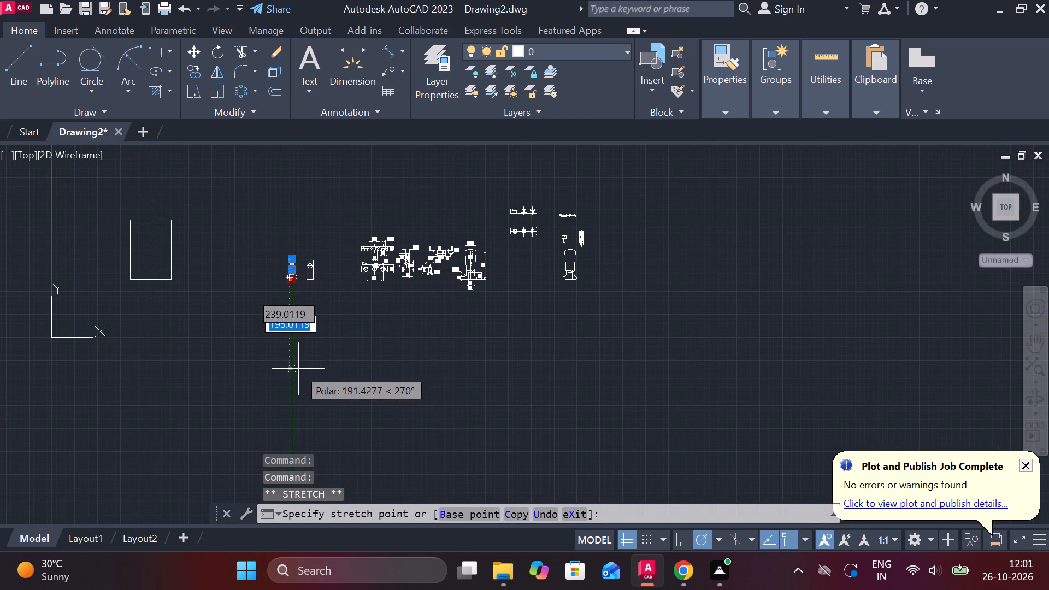
scroll(298, 369, up, 3)
scroll(298, 369, down, 2)
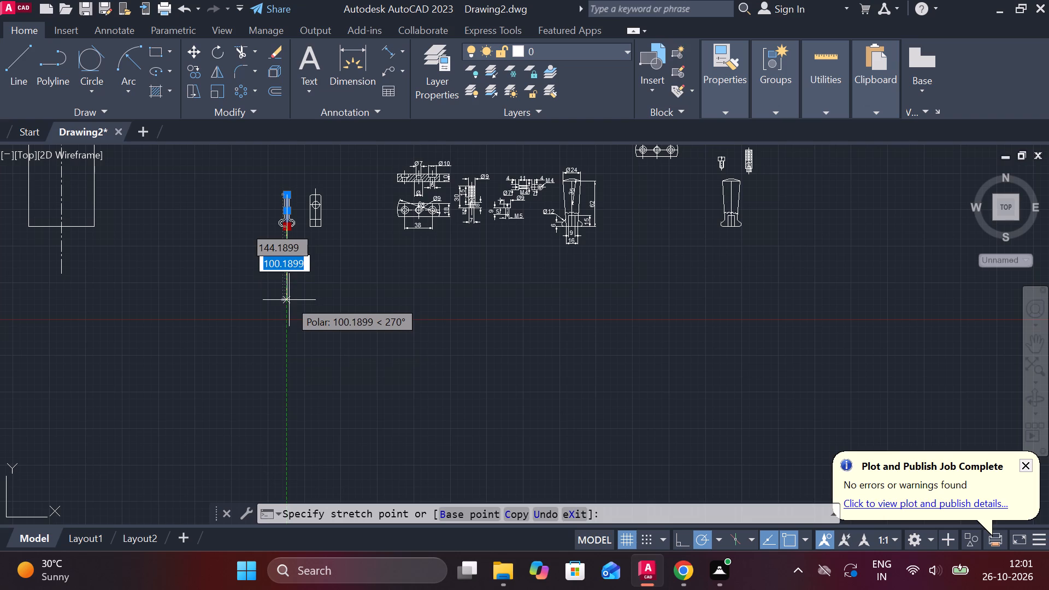
click(284, 302)
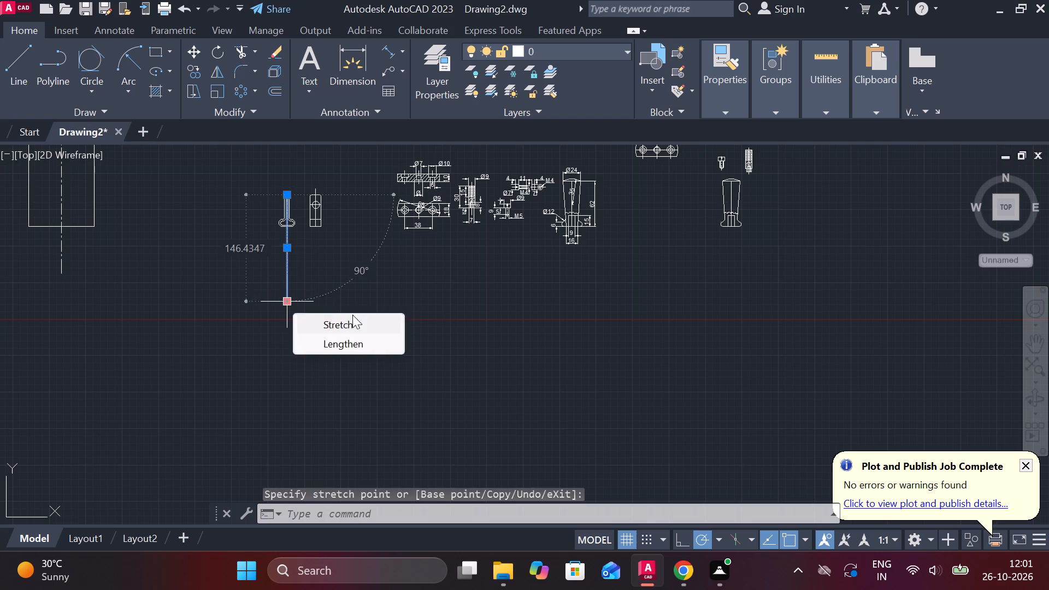
key(Escape)
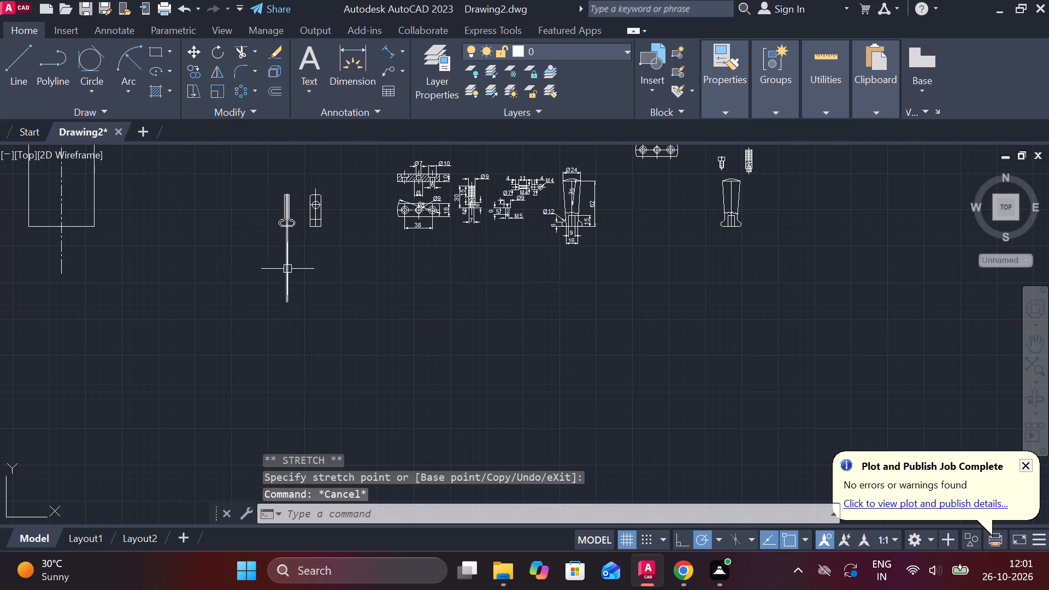
Draw a horizontal line 40 units long, starting on the extended centre line below the clip-shaped part and running to its right.
scroll(251, 236, up, 2)
click(8, 52)
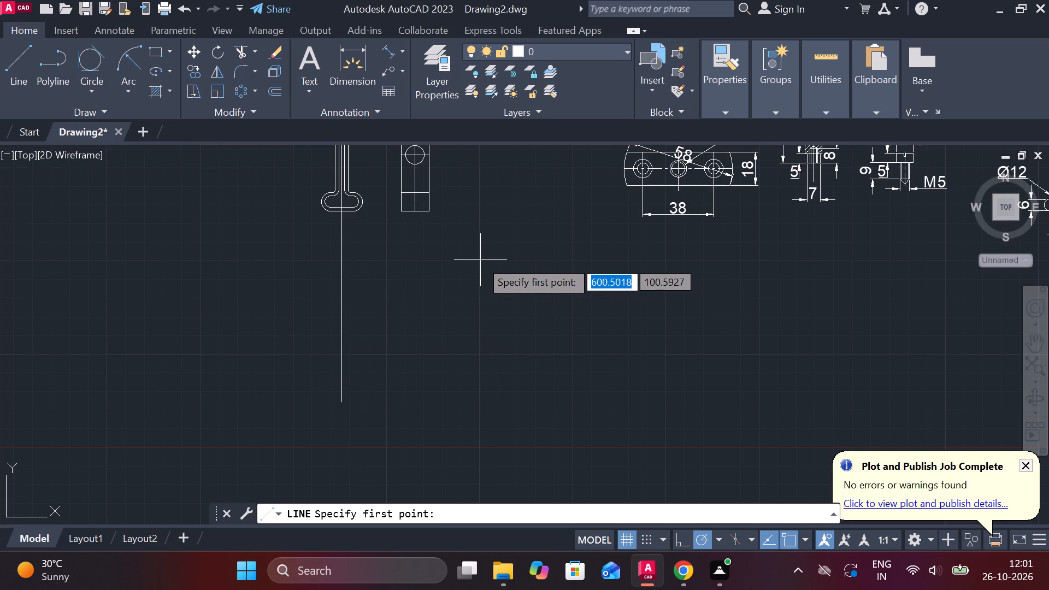
click(340, 298)
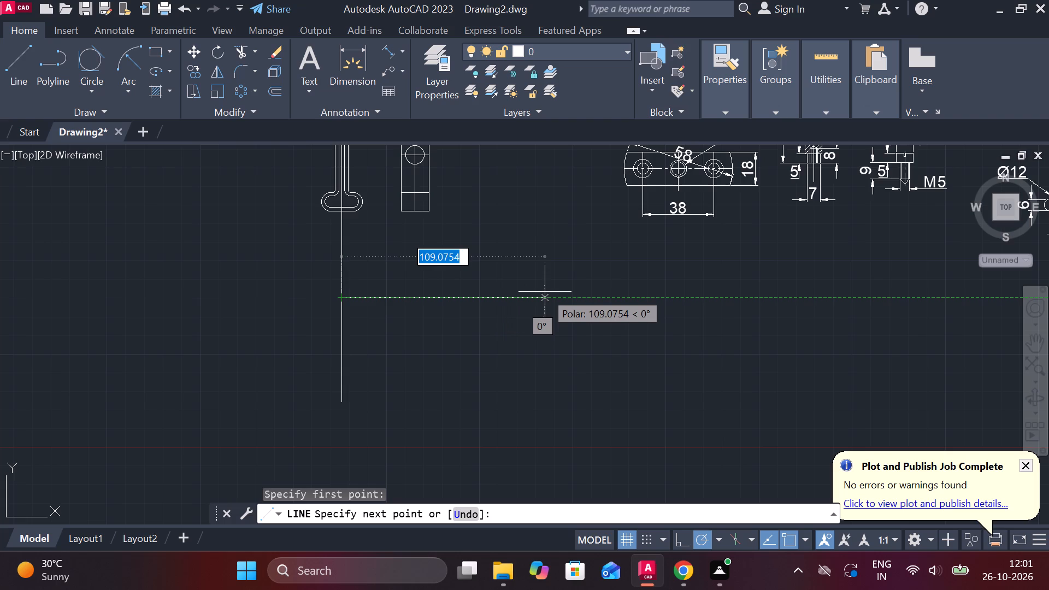
key(4)
key(0)
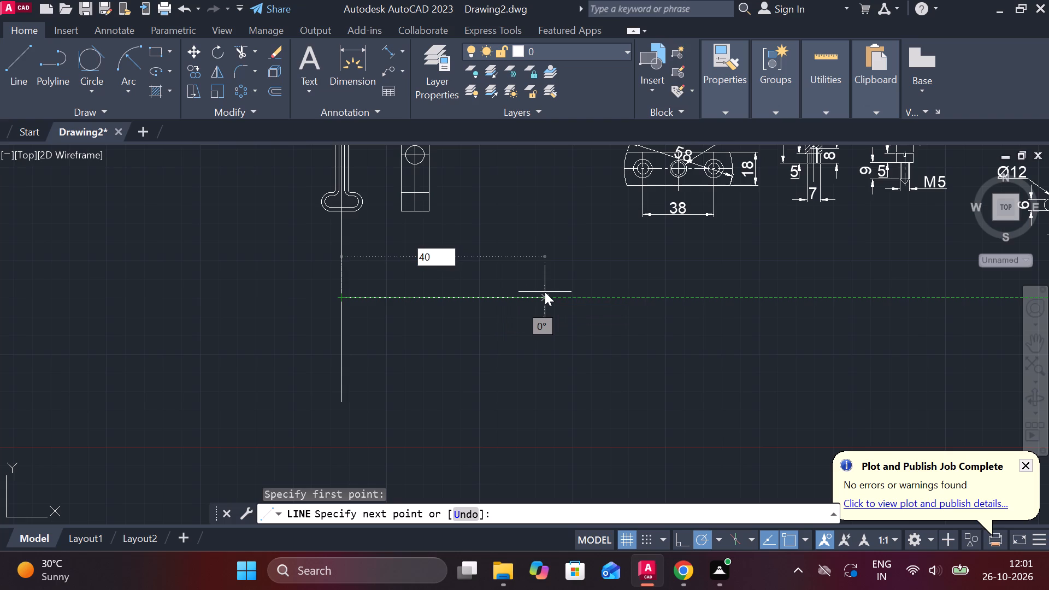
key(Return)
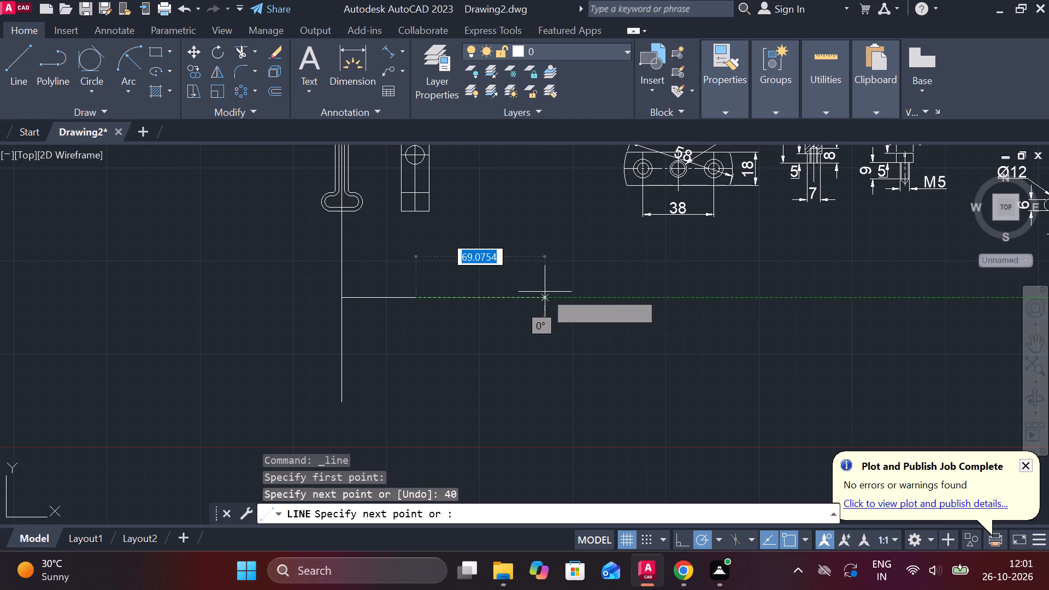
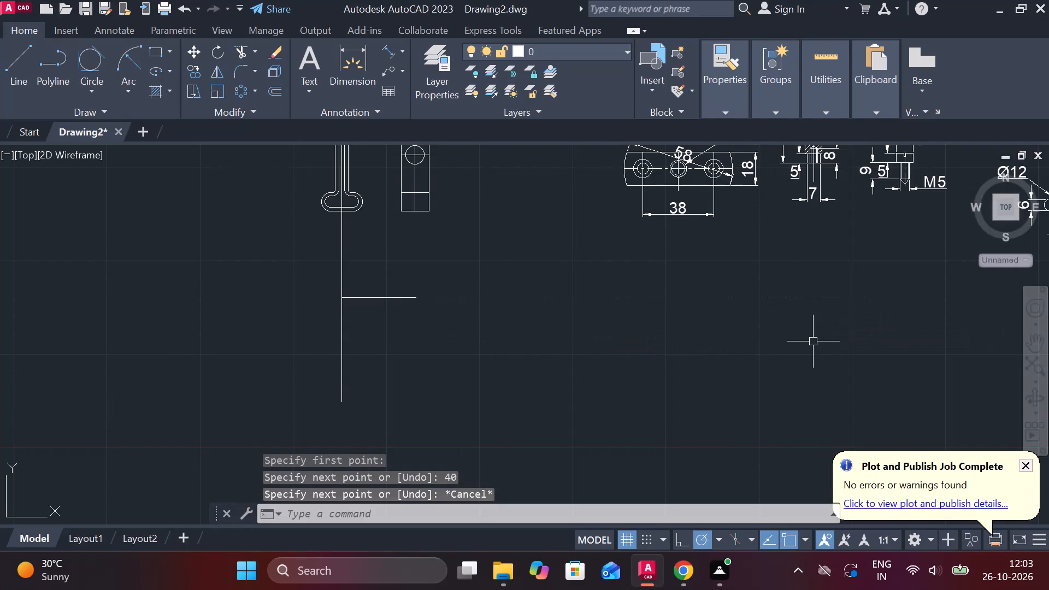
Undo the 40-unit horizontal line and the downward stretch of the clip-shaped part's centre line.
key(ctrl+z)
key(ctrl+z)
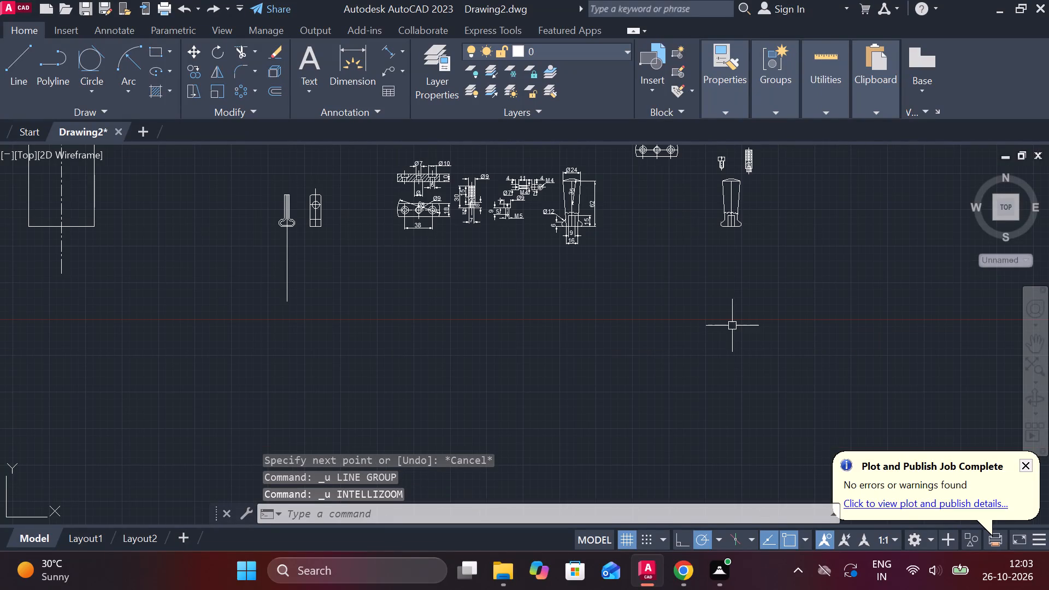
key(ctrl+z)
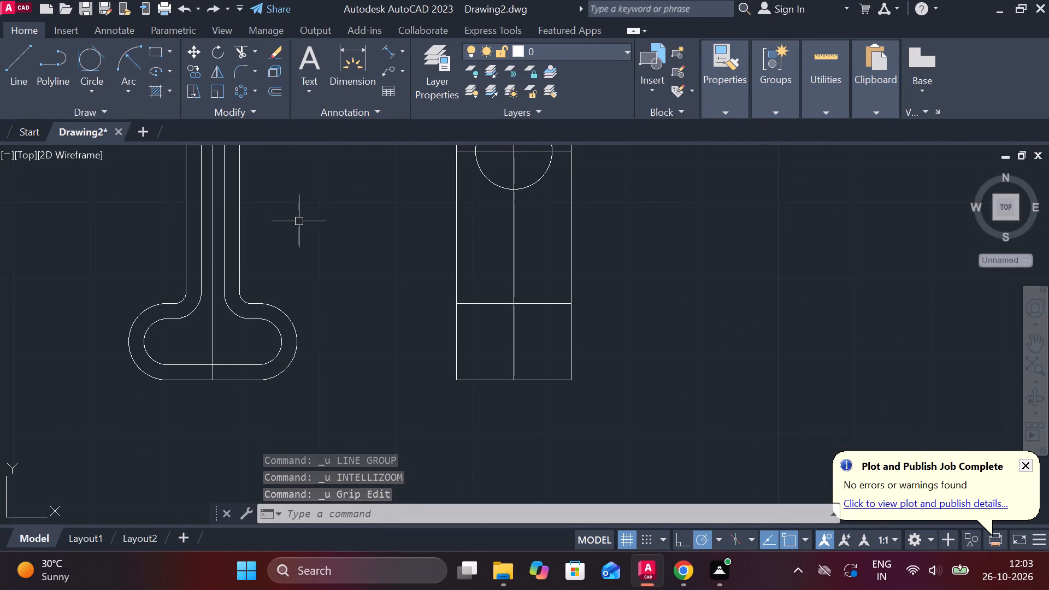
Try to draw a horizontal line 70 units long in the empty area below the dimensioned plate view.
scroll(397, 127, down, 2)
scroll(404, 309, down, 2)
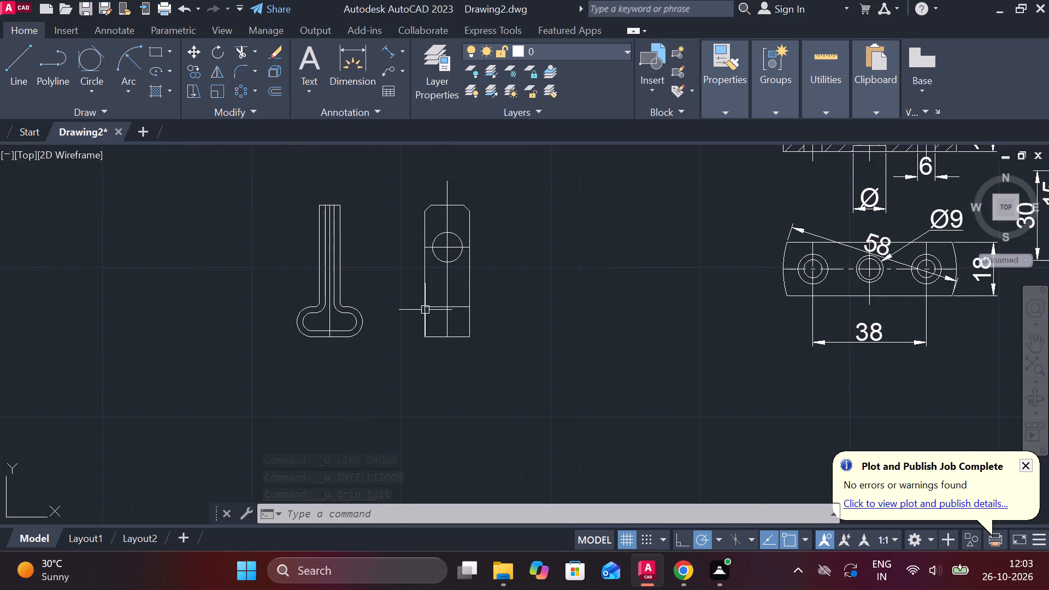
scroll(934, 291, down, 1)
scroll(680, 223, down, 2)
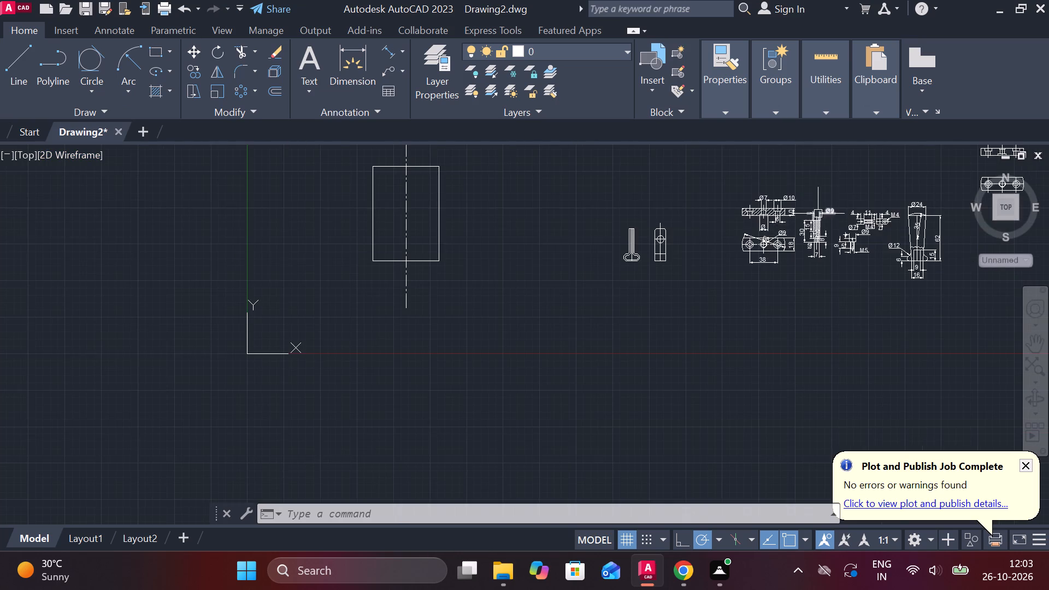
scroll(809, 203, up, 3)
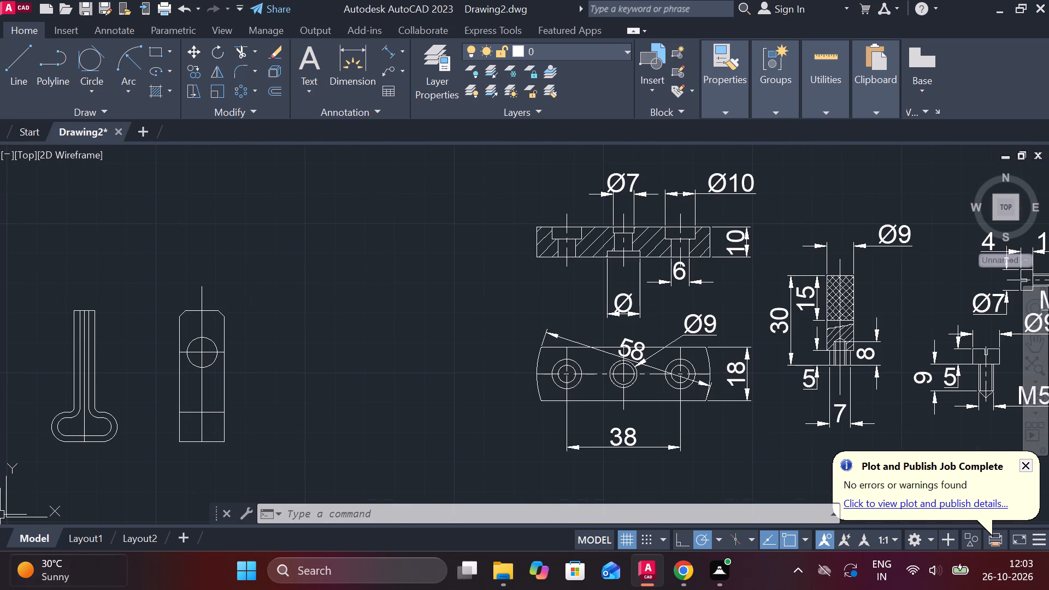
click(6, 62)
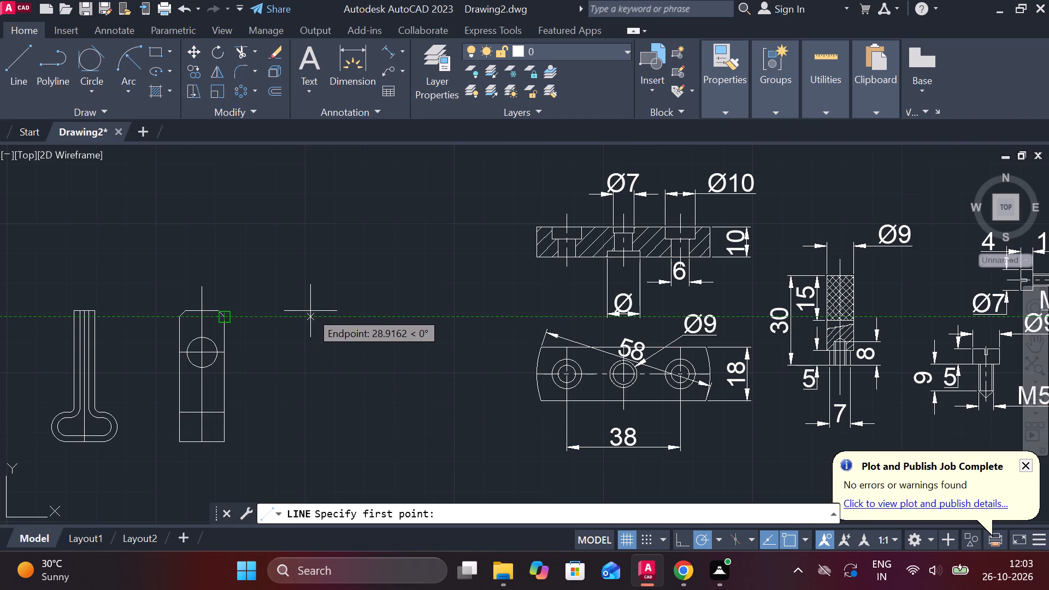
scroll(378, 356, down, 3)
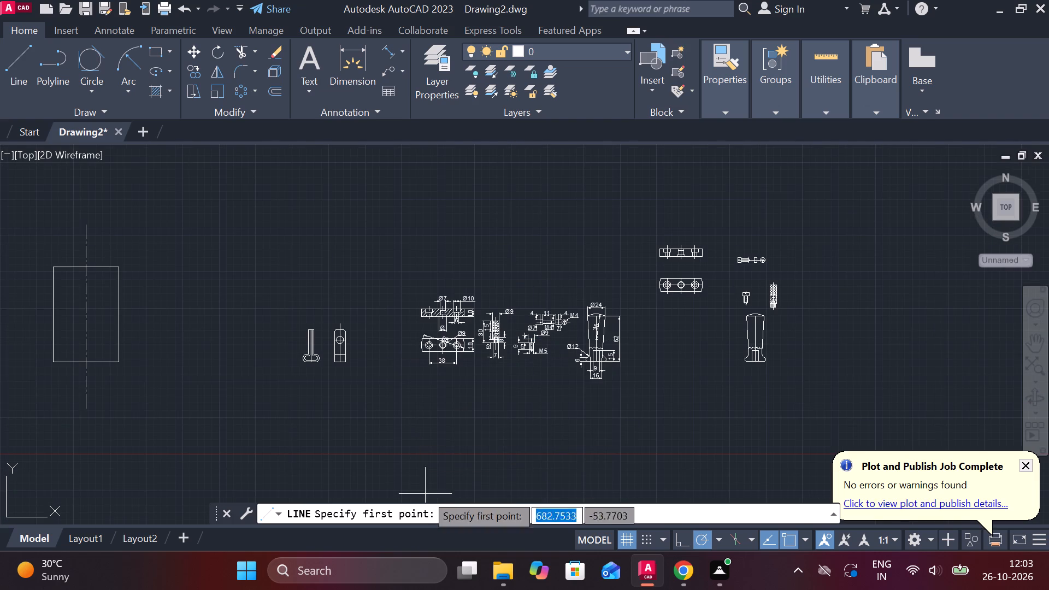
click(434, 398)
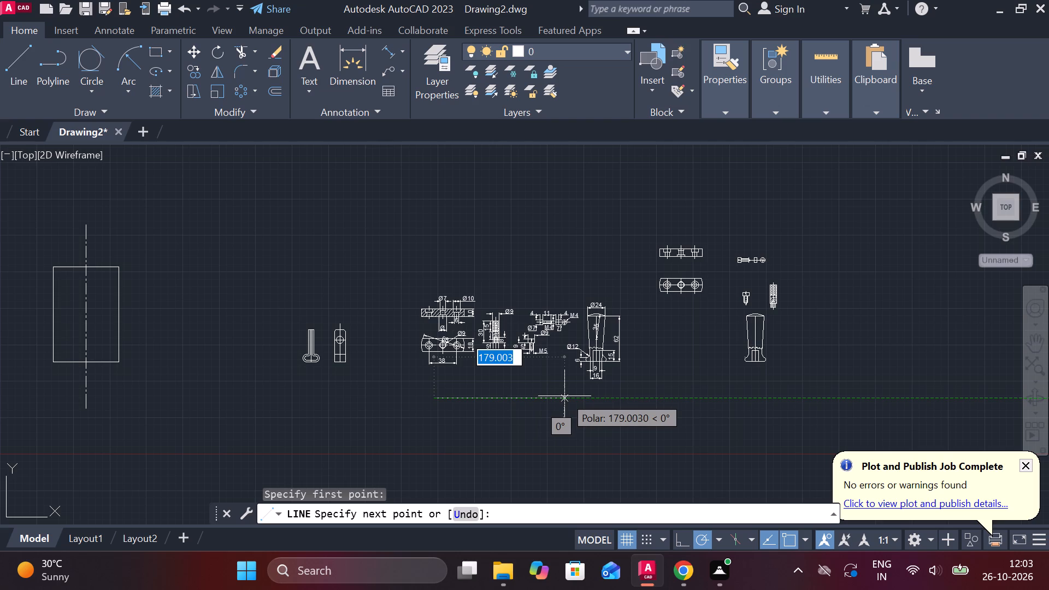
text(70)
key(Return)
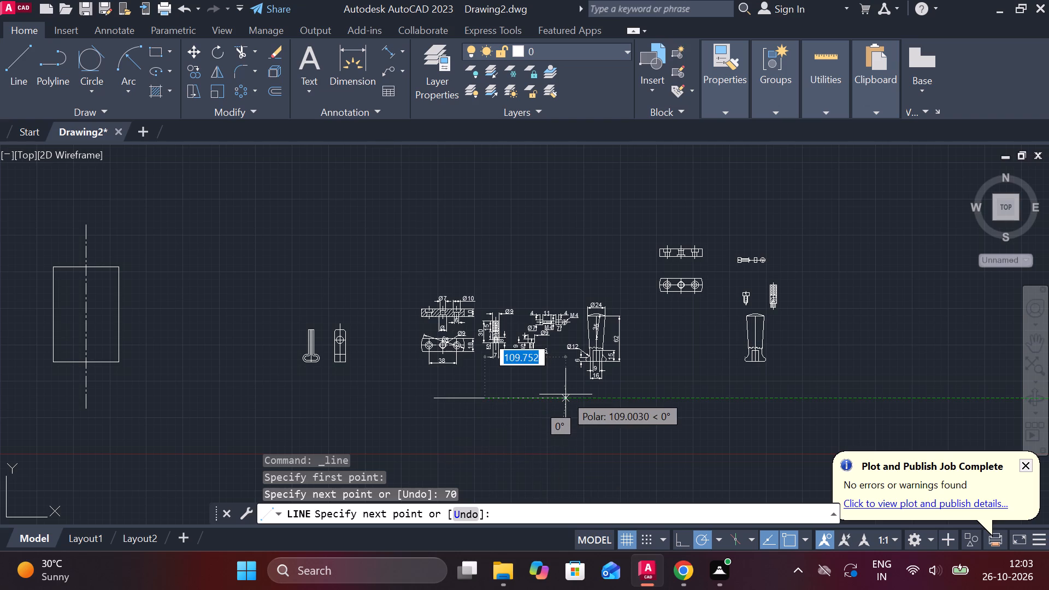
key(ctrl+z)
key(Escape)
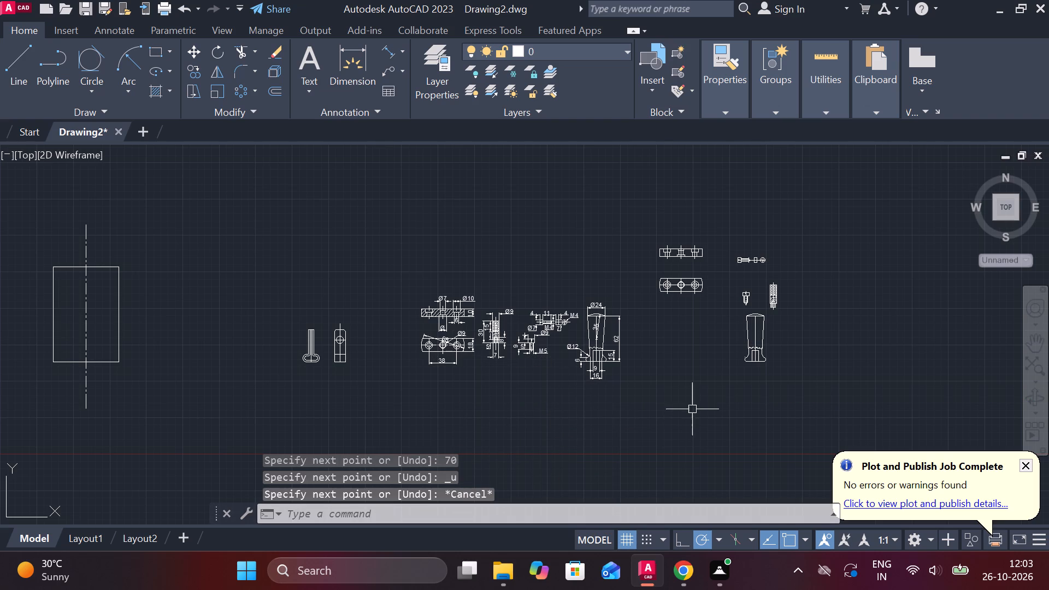
Draw a long horizontal line in the empty area above the dimensioned views.
click(23, 55)
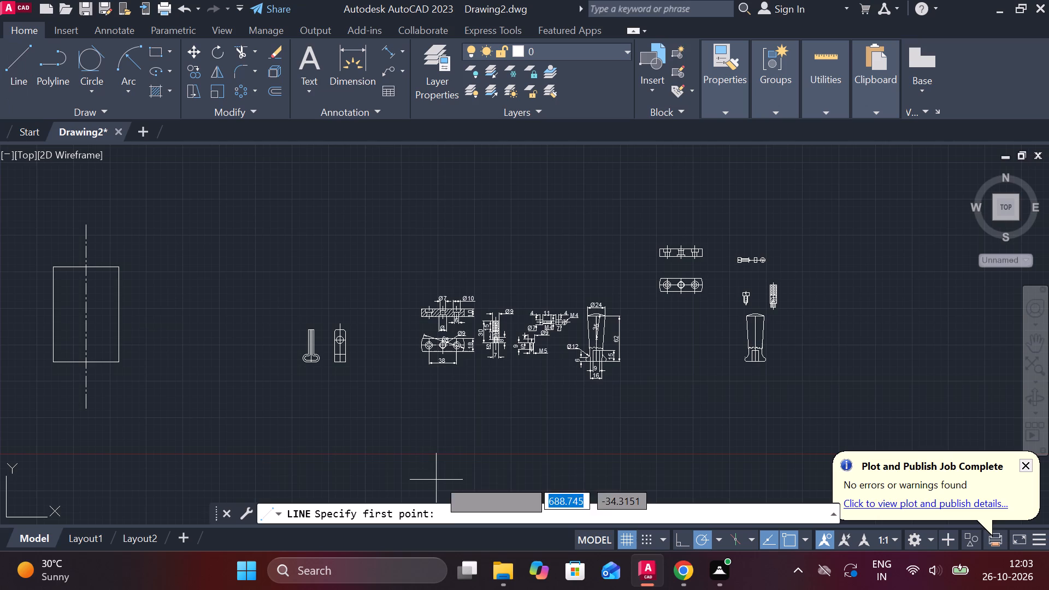
click(423, 225)
click(573, 227)
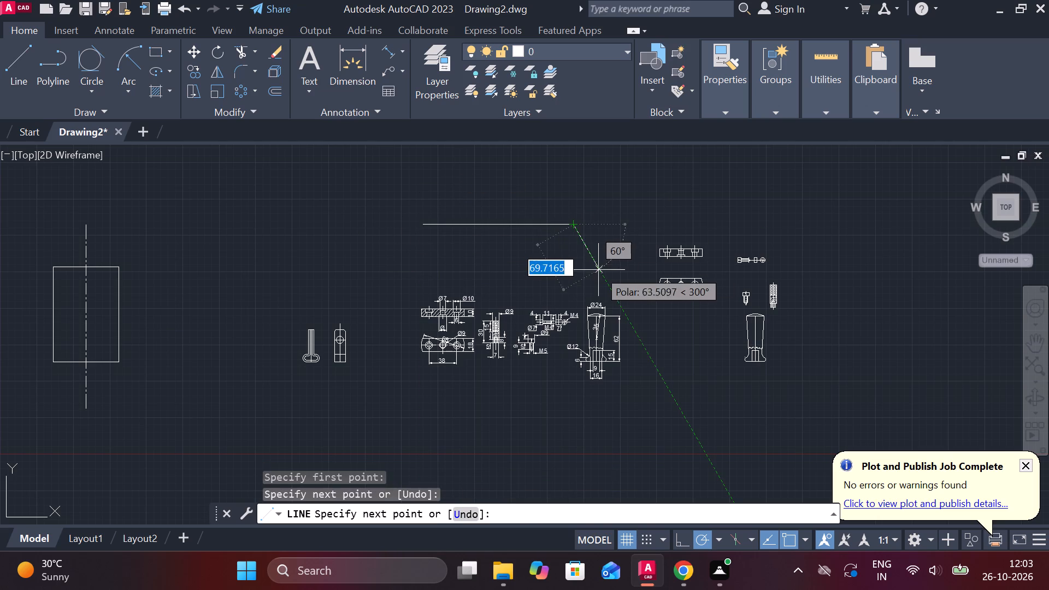
key(Escape)
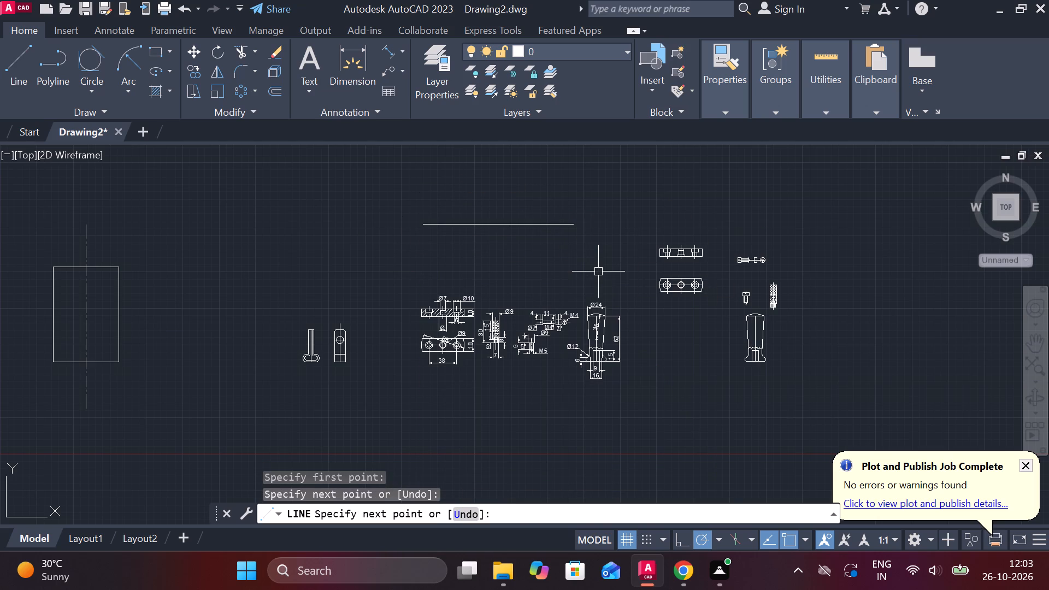
Draw a vertical line about 125 units long crossing the new horizontal line at its midpoint.
click(0, 70)
click(9, 66)
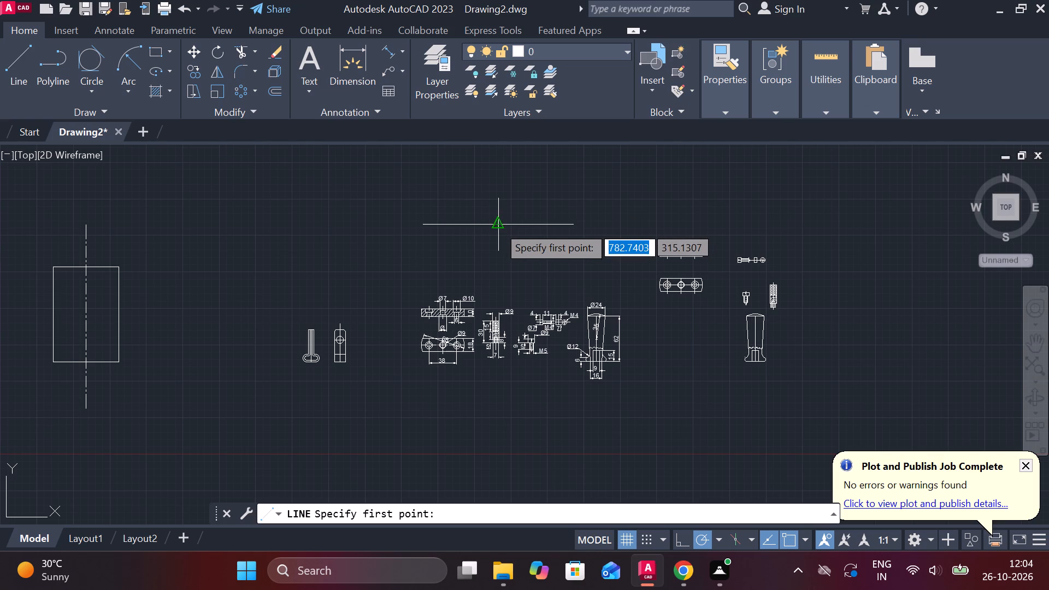
click(498, 275)
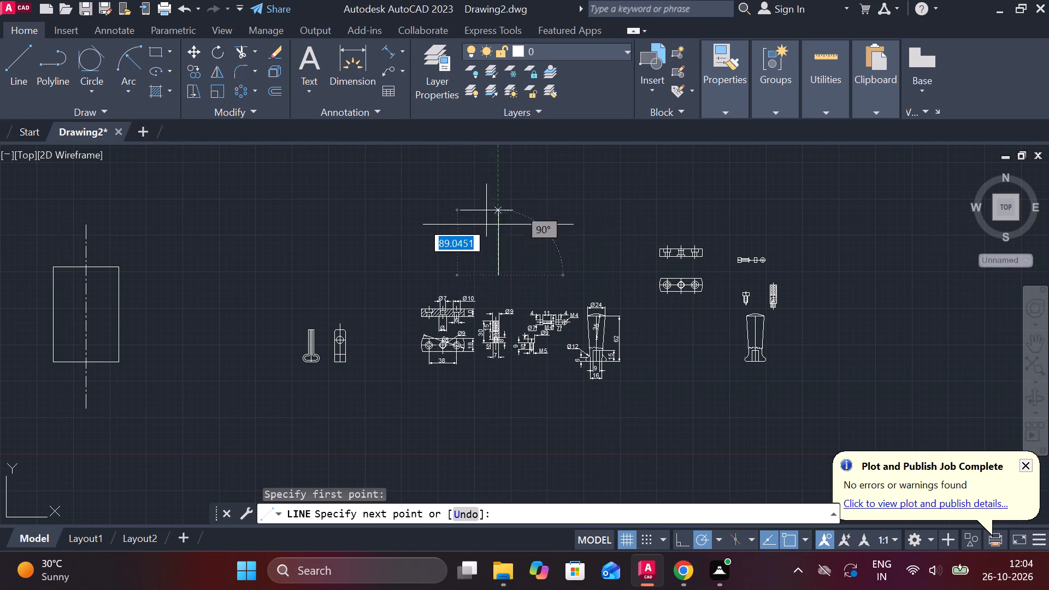
click(509, 184)
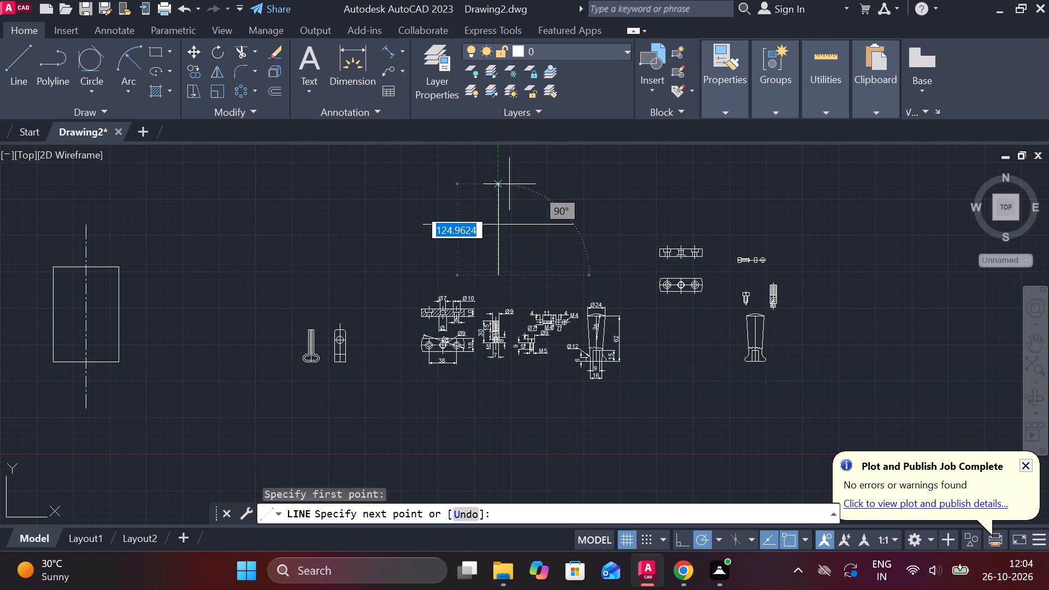
key(Escape)
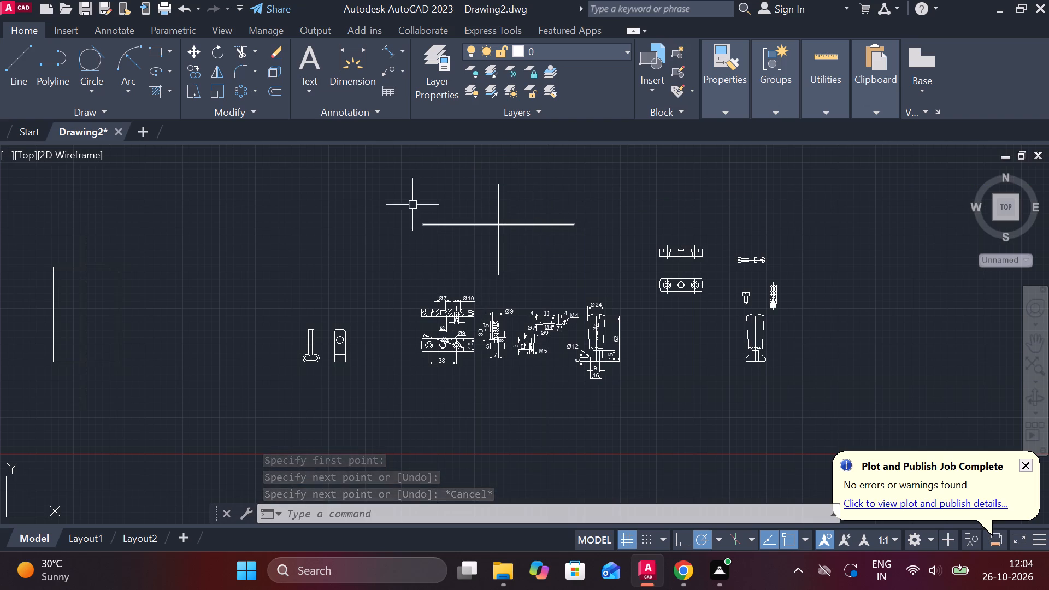
click(25, 54)
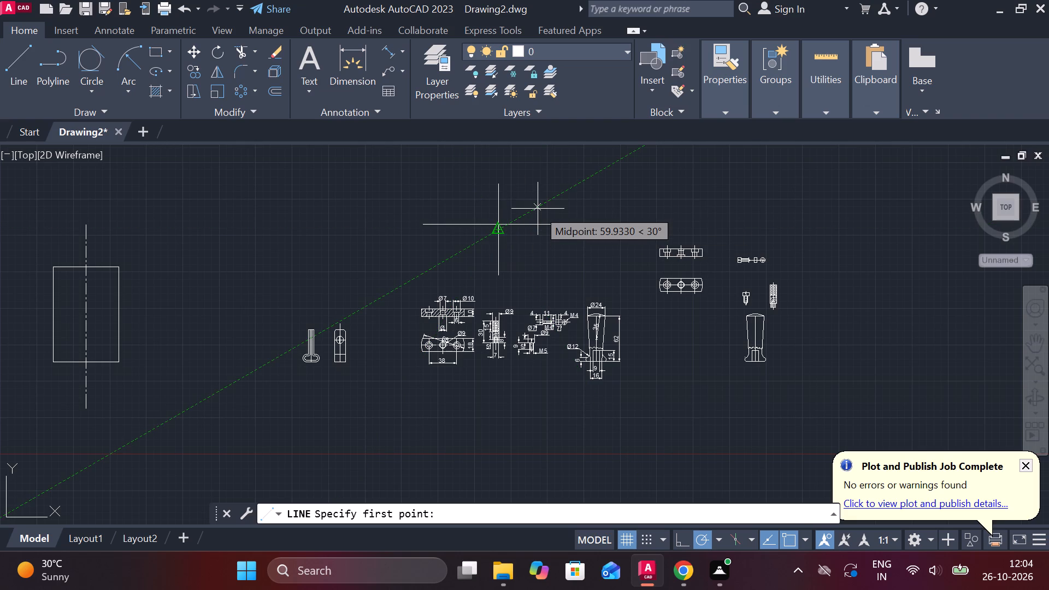
key(Escape)
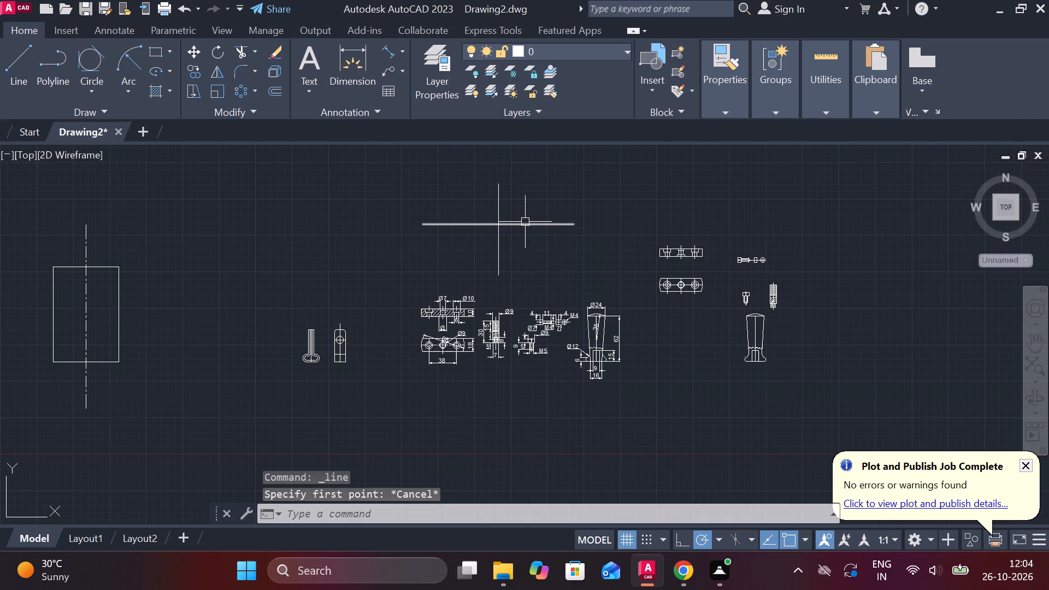
Copy the horizontal line 4.5 units above and 4.5 units below itself, using its midpoint as base point.
click(525, 226)
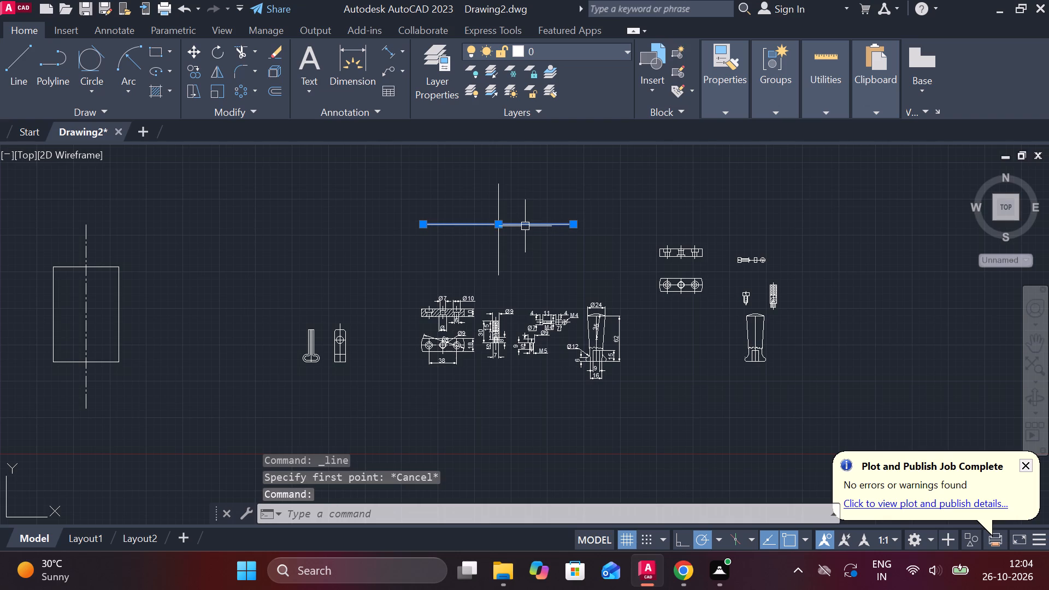
click(191, 72)
click(497, 224)
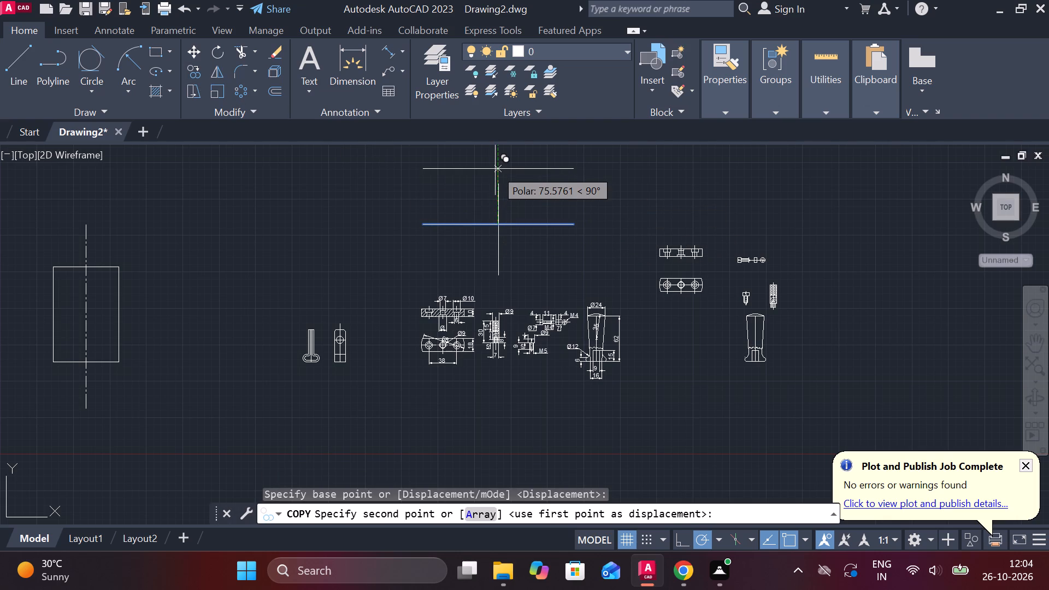
text(4.5)
key(Return)
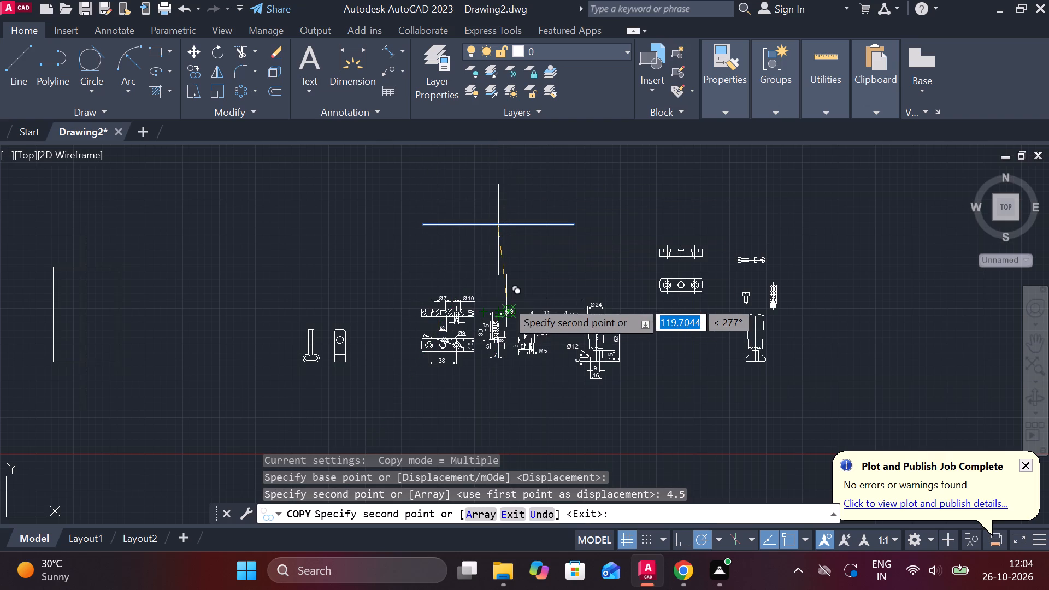
text(4.5)
key(Return)
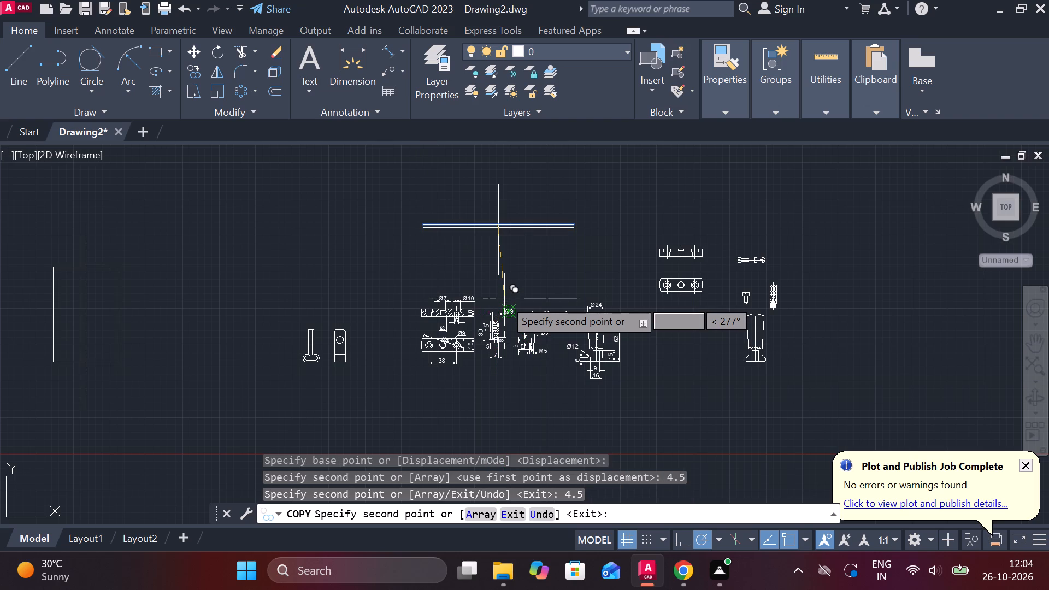
key(Escape)
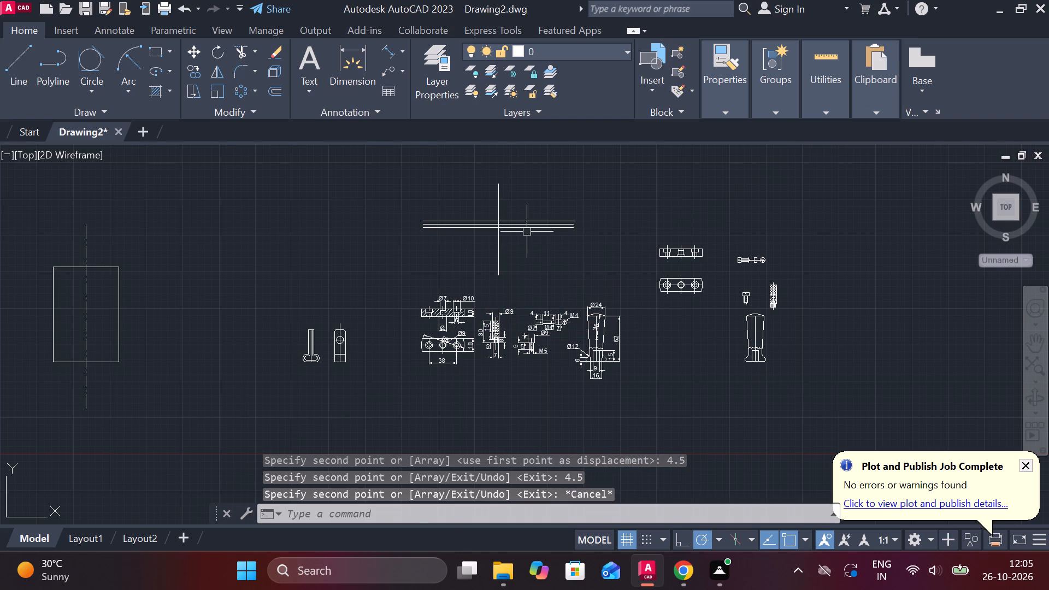
Copy the vertical line 35 units to its right and 35 units to its left.
scroll(526, 225, up, 3)
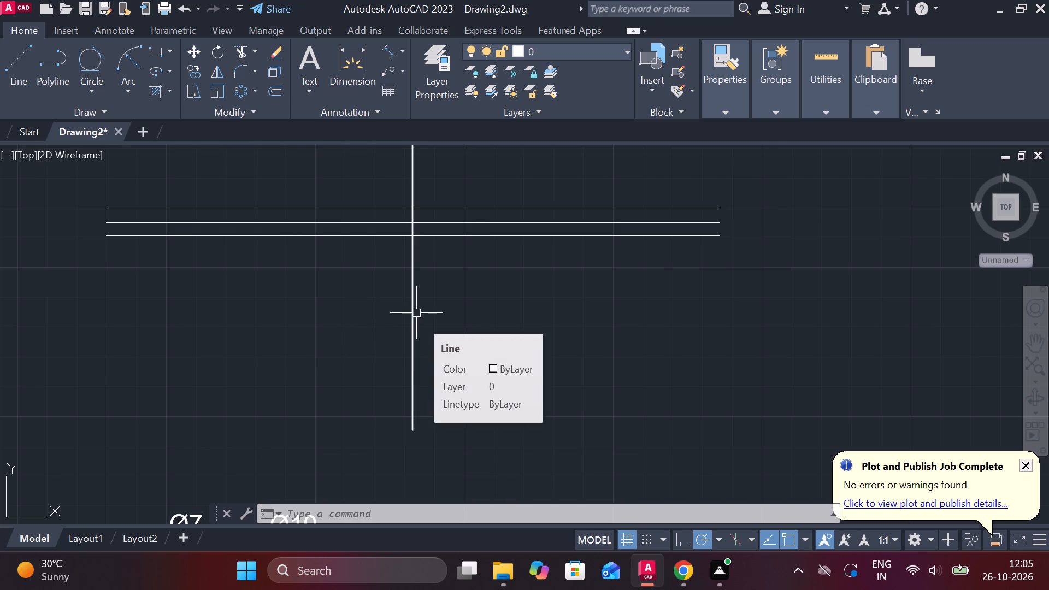
click(416, 313)
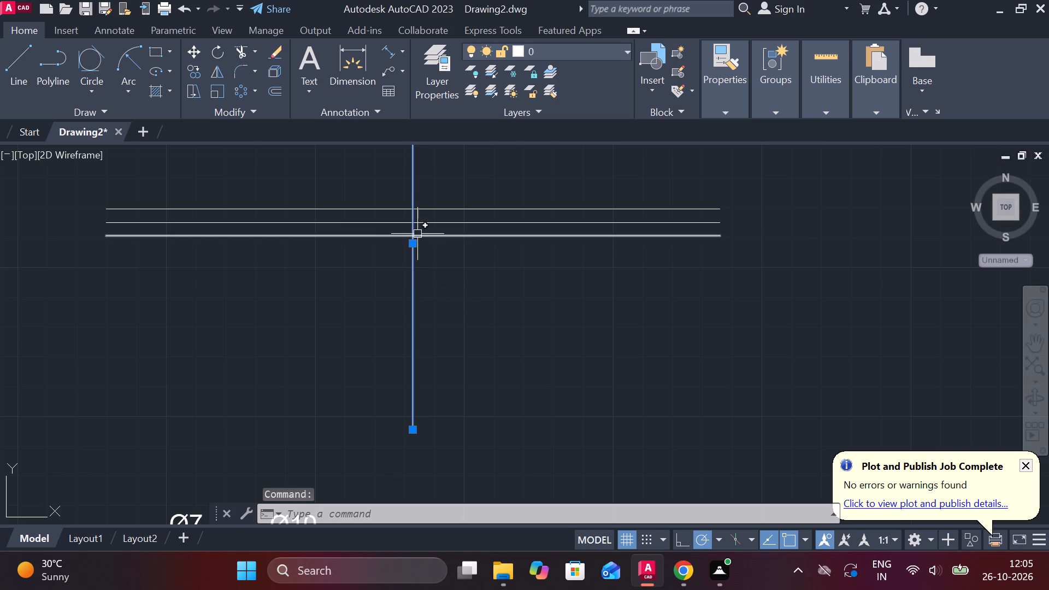
click(190, 61)
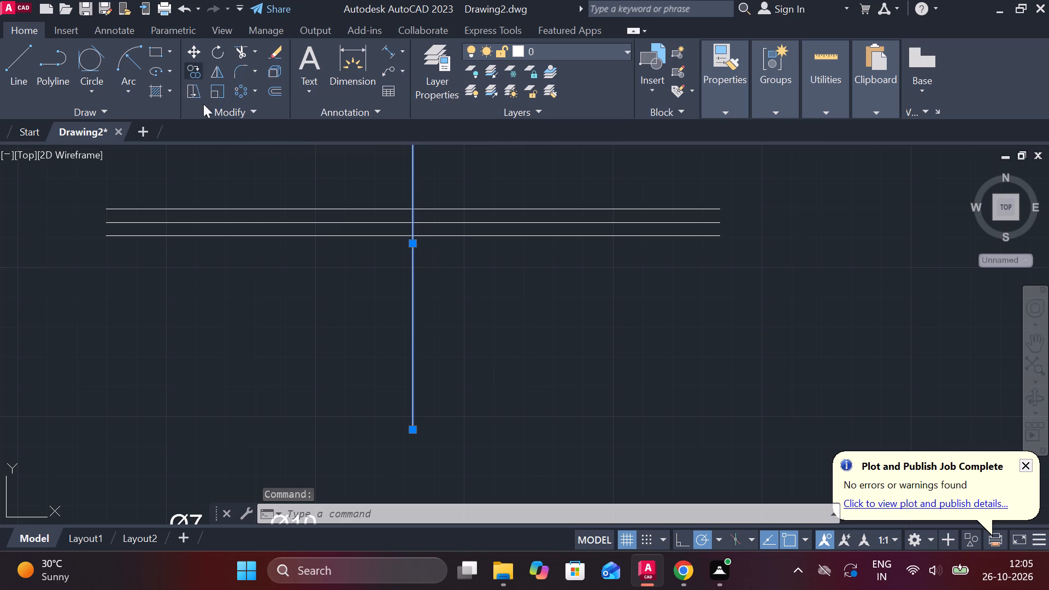
click(414, 290)
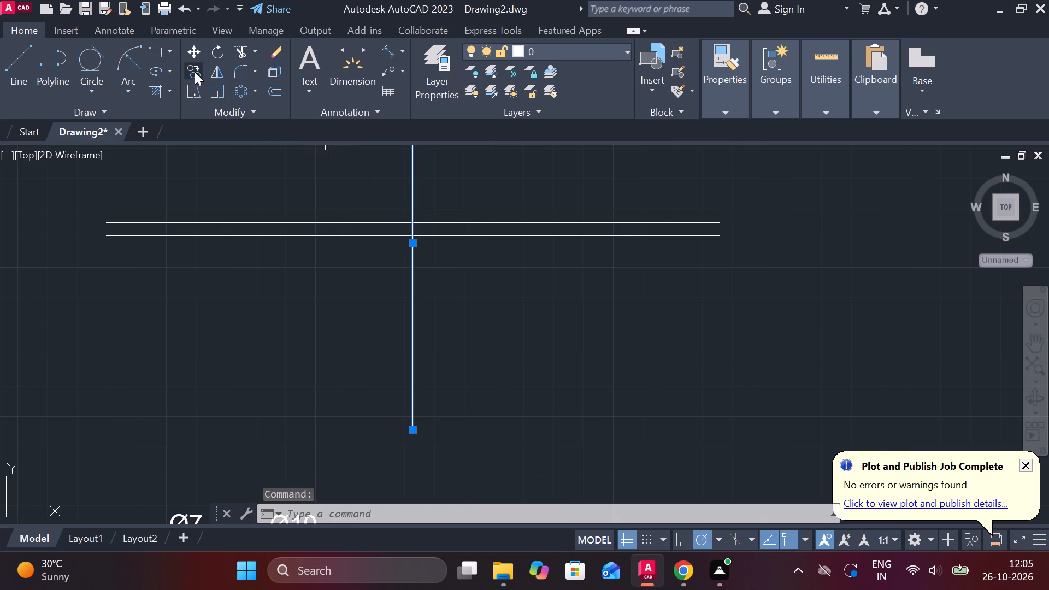
click(195, 72)
click(410, 285)
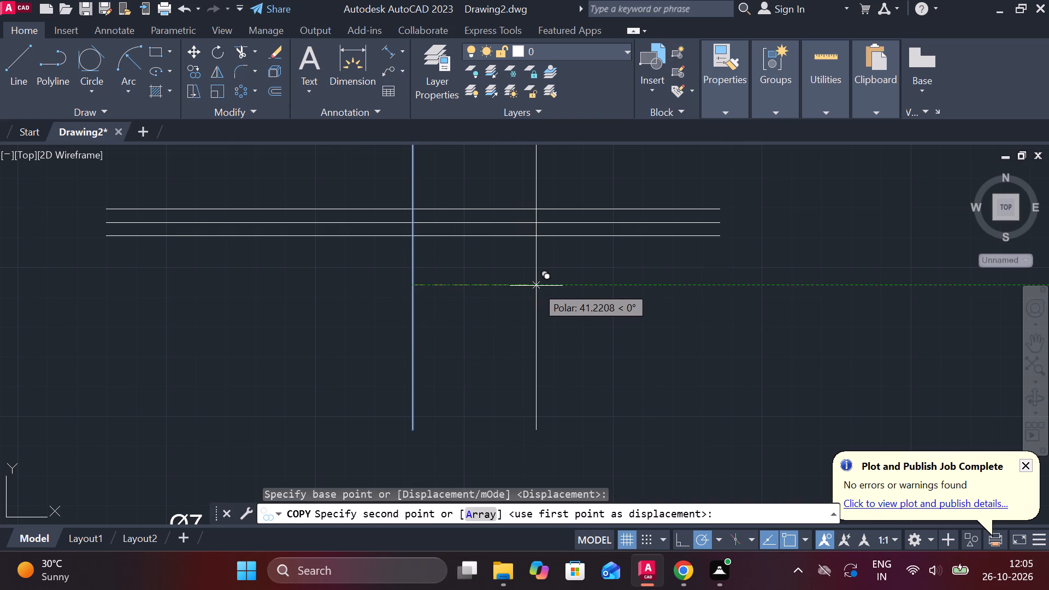
key(3)
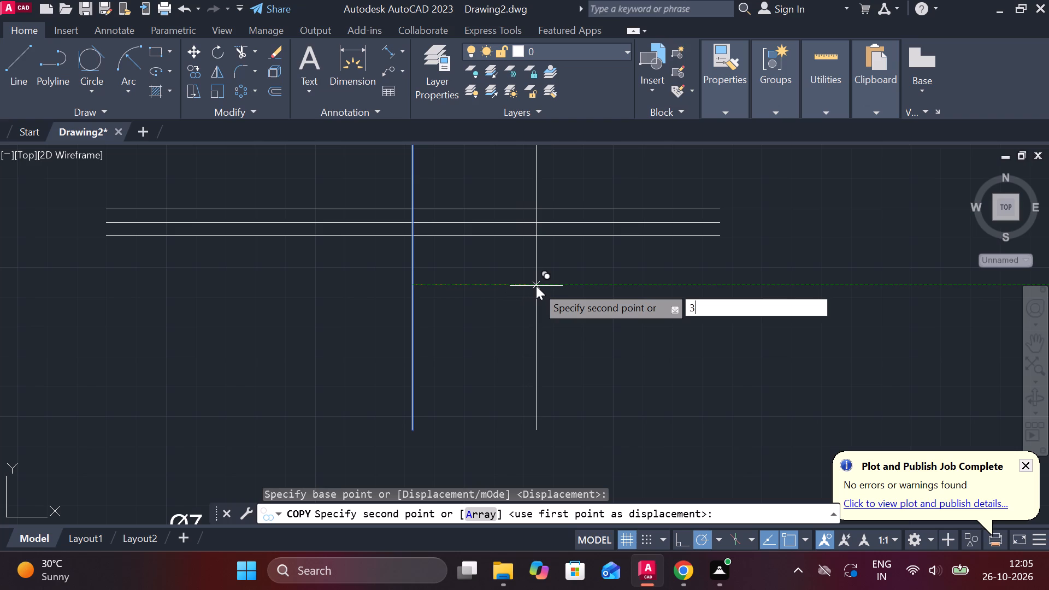
key(5)
key(Return)
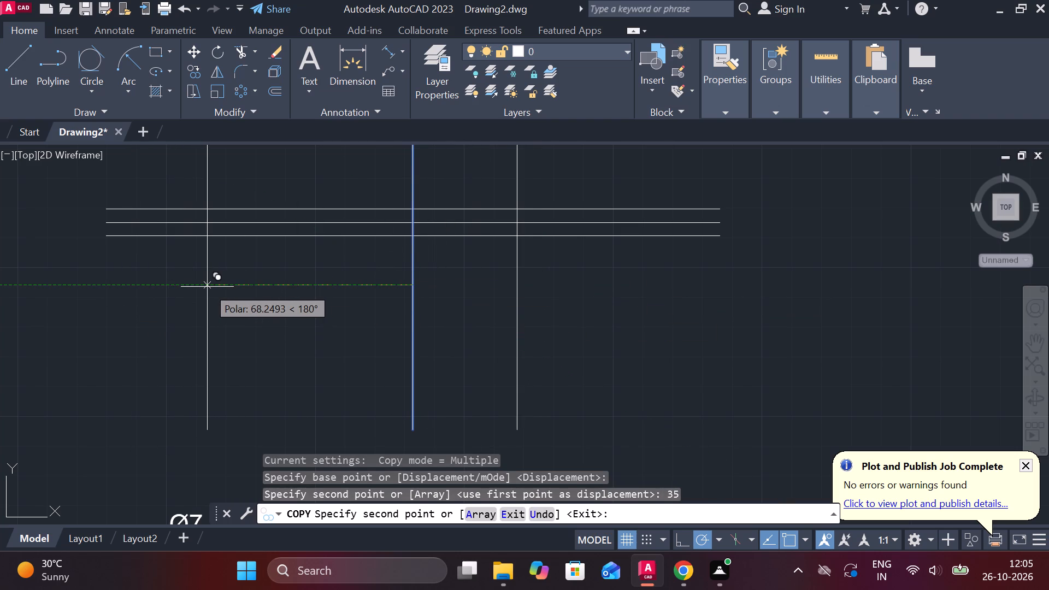
text(35)
key(Return)
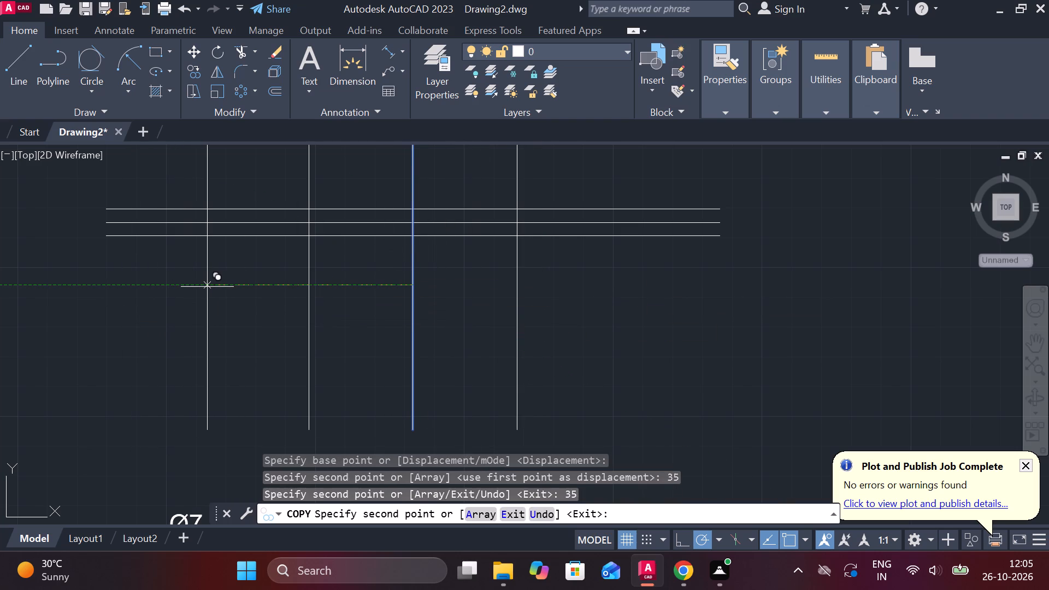
key(Escape)
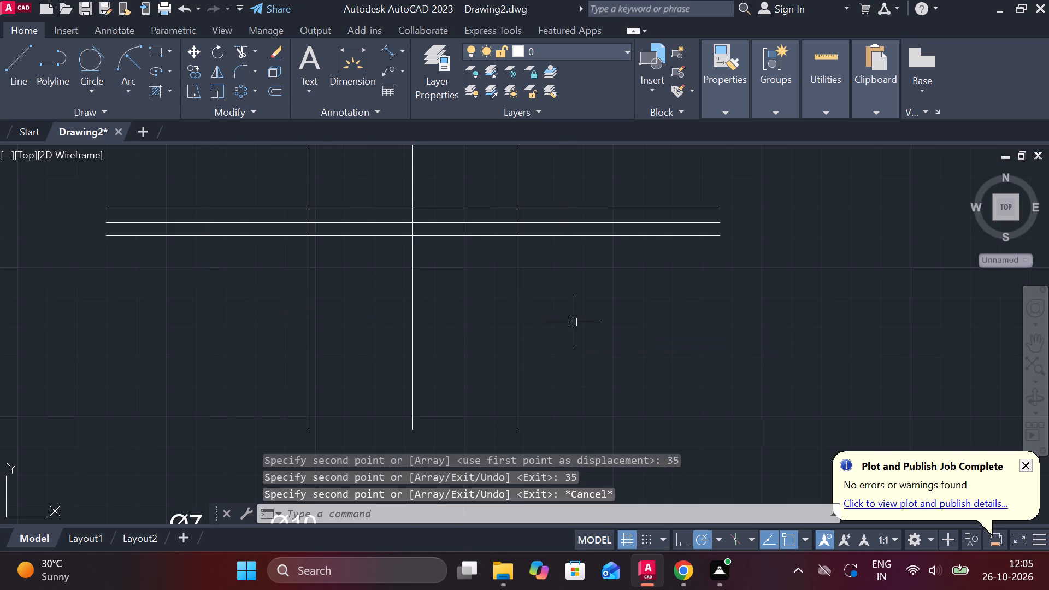
Trim the overhanging ends of the three horizontal lines back to the left vertical line.
click(239, 49)
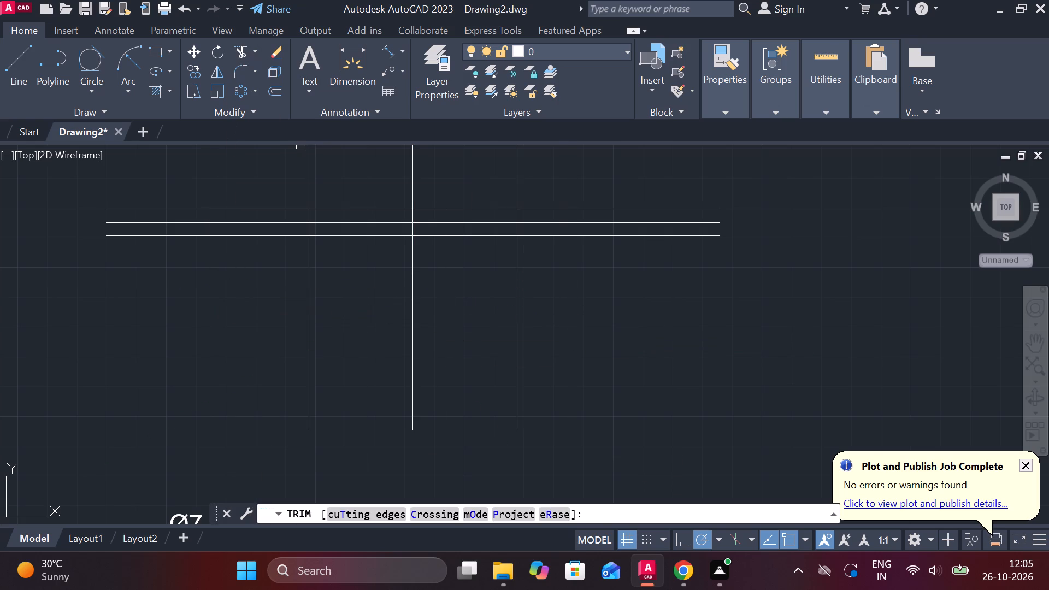
click(225, 185)
drag(227, 187, 228, 304)
drag(231, 144, 232, 151)
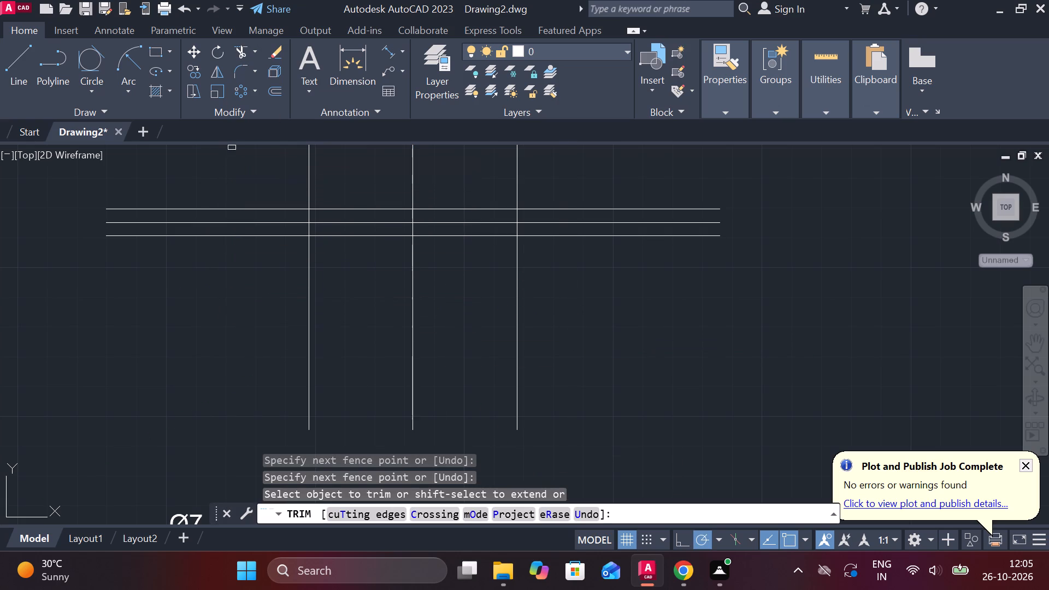
drag(232, 151, 234, 297)
click(246, 178)
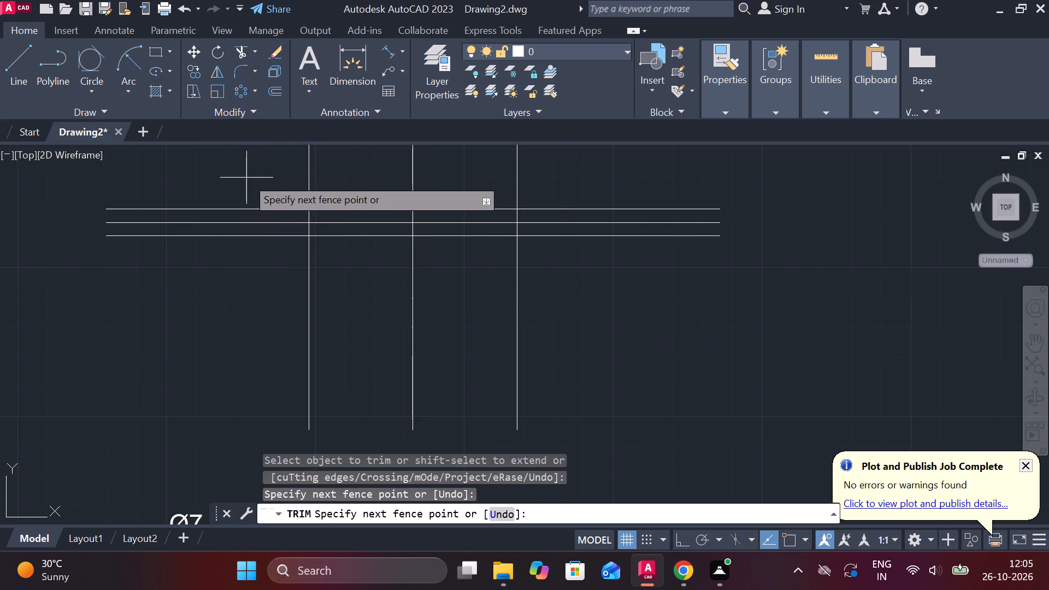
click(237, 284)
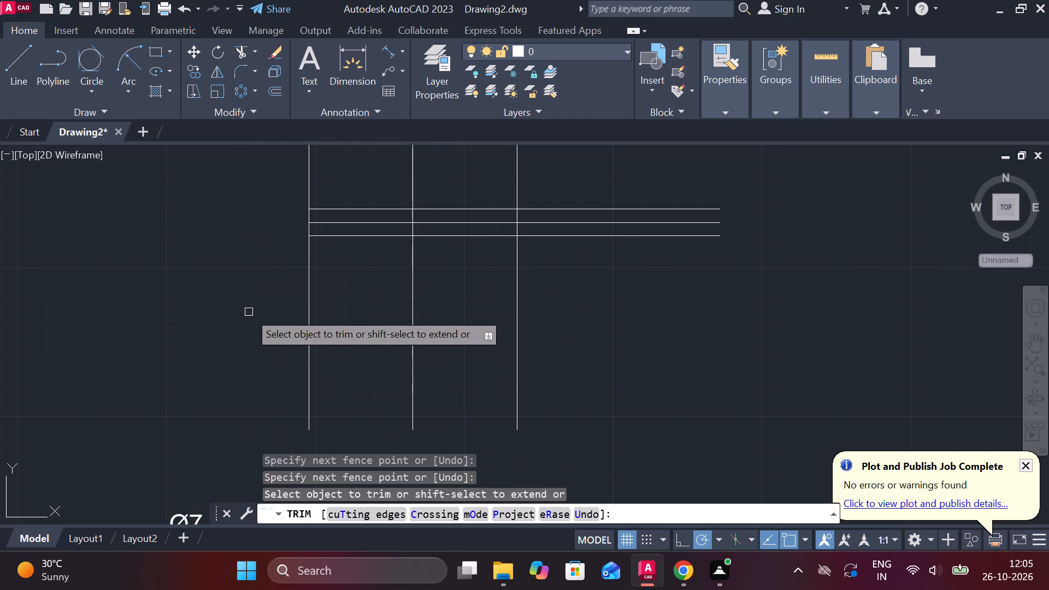
Trim the left and right vertical lines to the outer horizontal lines, removing their parts above and below.
click(310, 347)
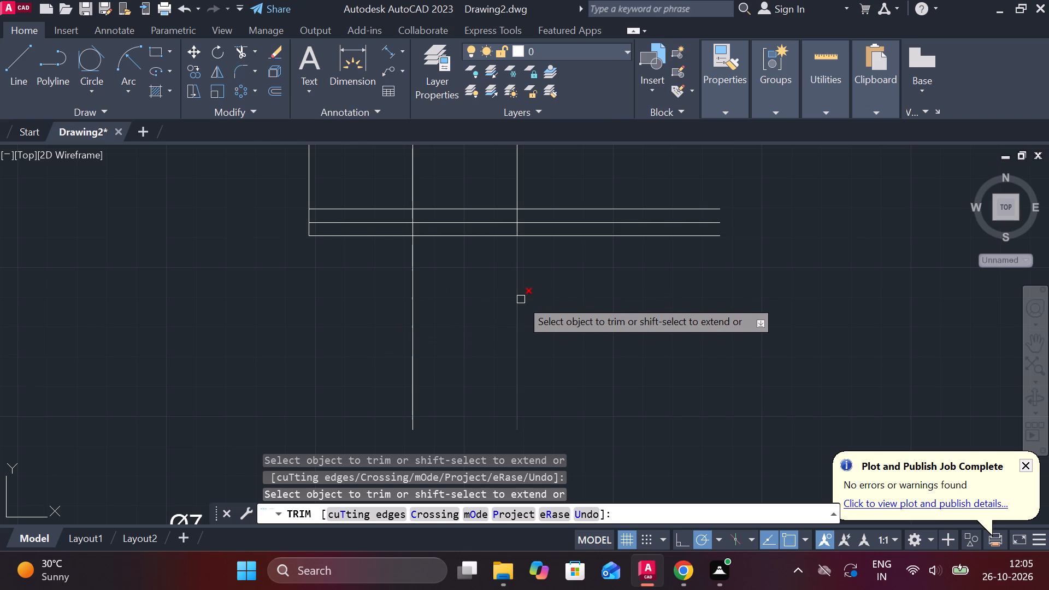
click(520, 305)
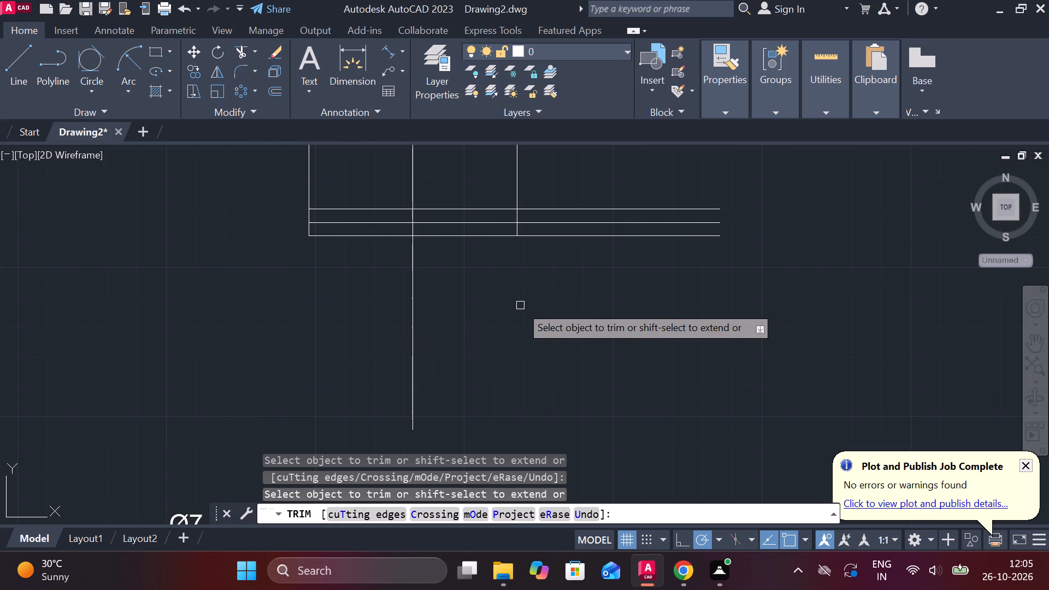
scroll(477, 317, down, 2)
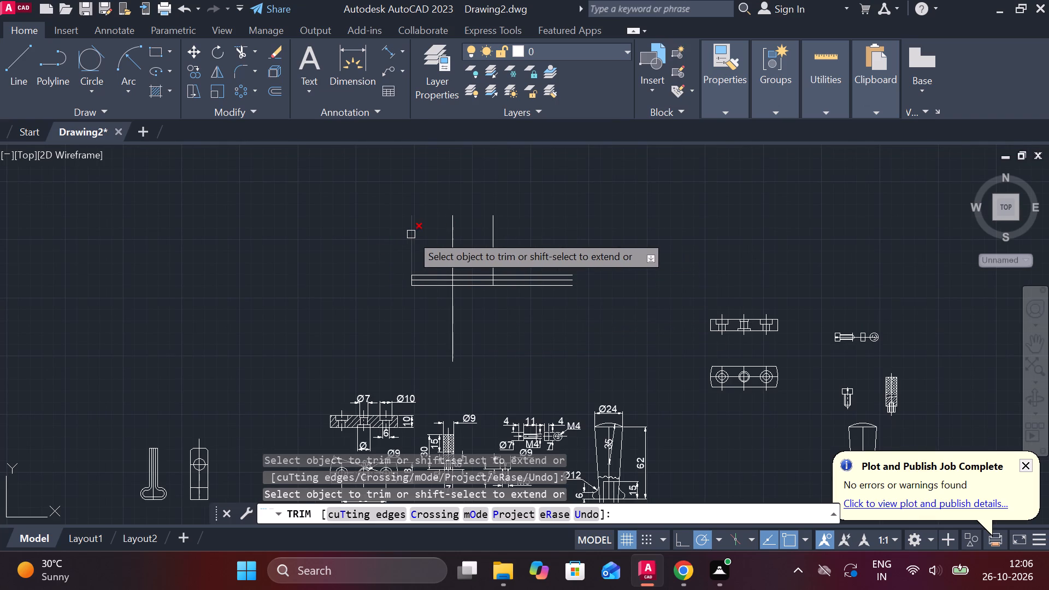
click(411, 234)
click(497, 242)
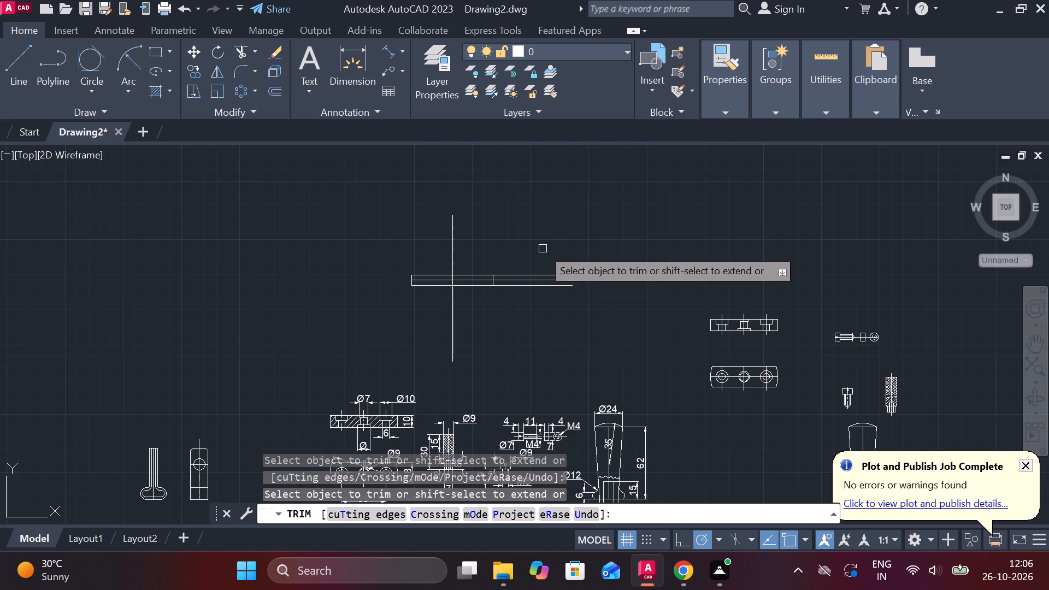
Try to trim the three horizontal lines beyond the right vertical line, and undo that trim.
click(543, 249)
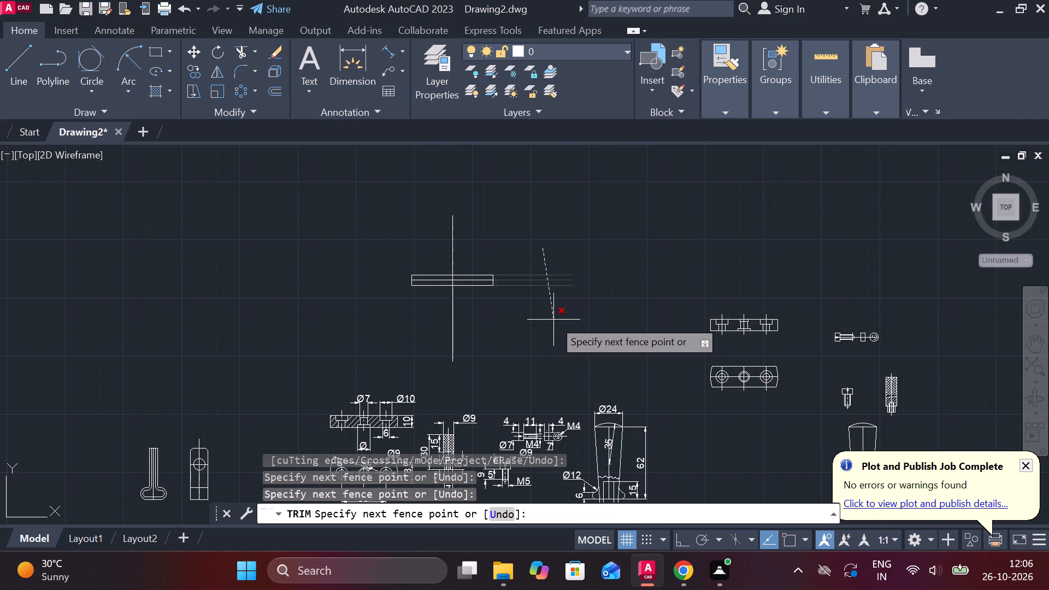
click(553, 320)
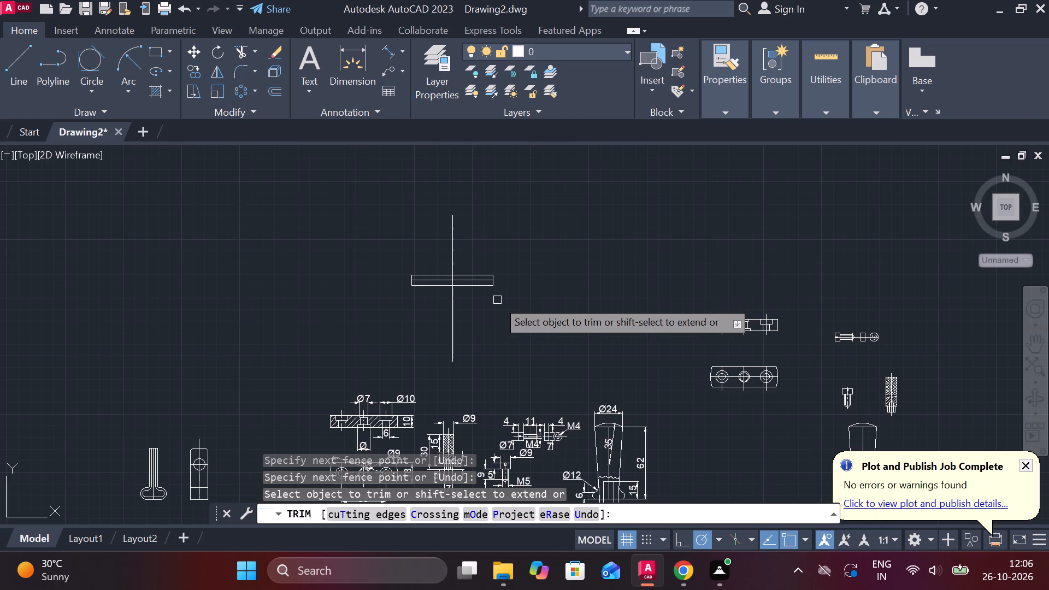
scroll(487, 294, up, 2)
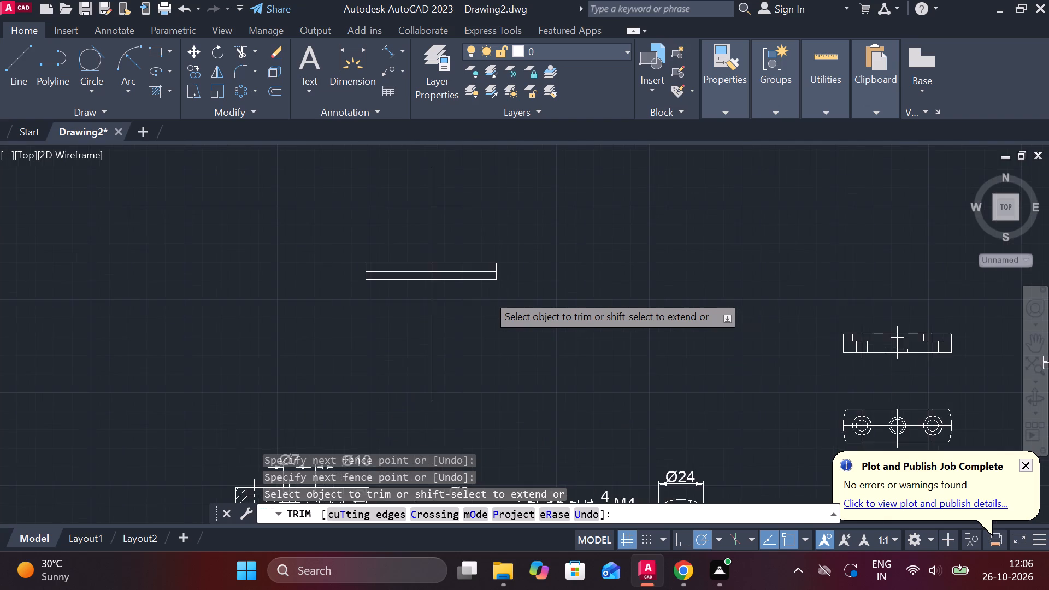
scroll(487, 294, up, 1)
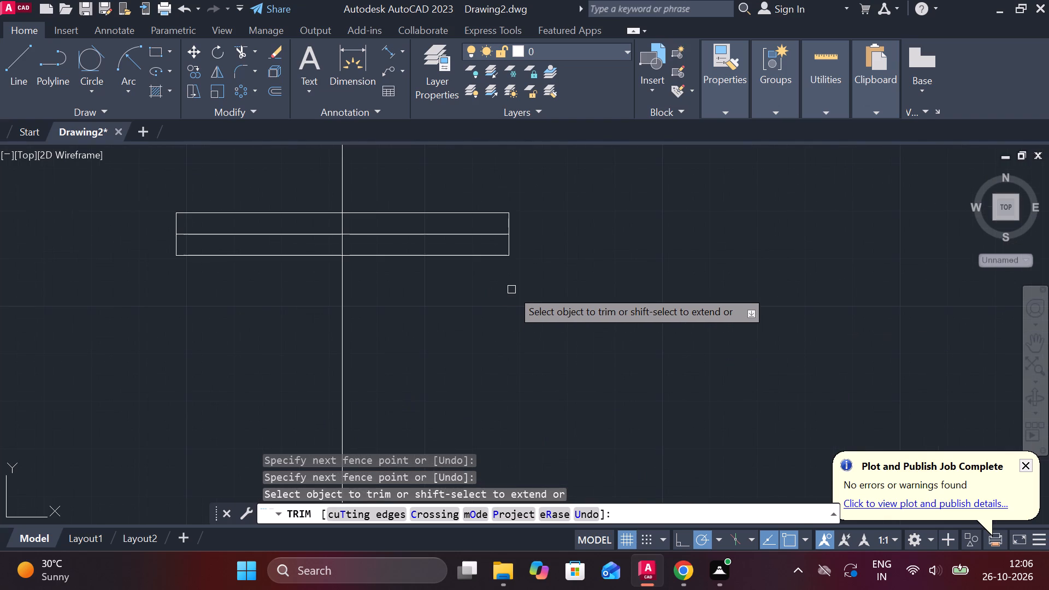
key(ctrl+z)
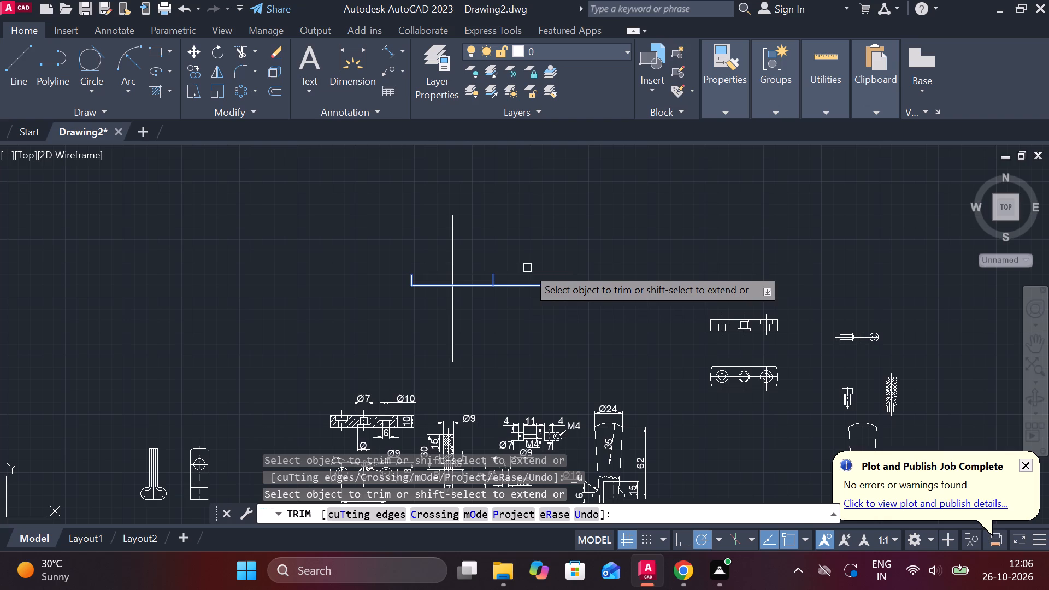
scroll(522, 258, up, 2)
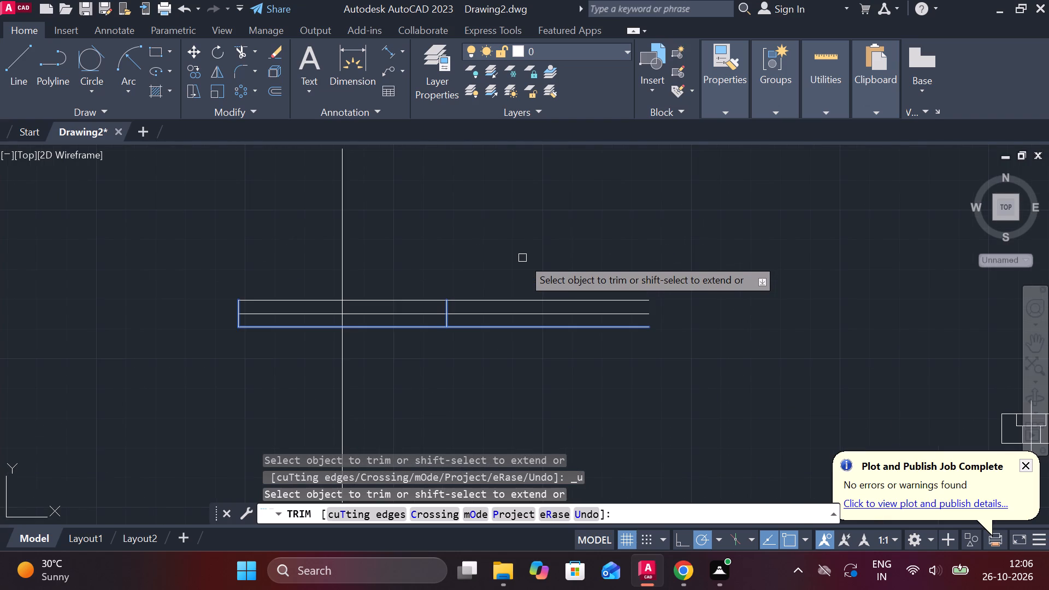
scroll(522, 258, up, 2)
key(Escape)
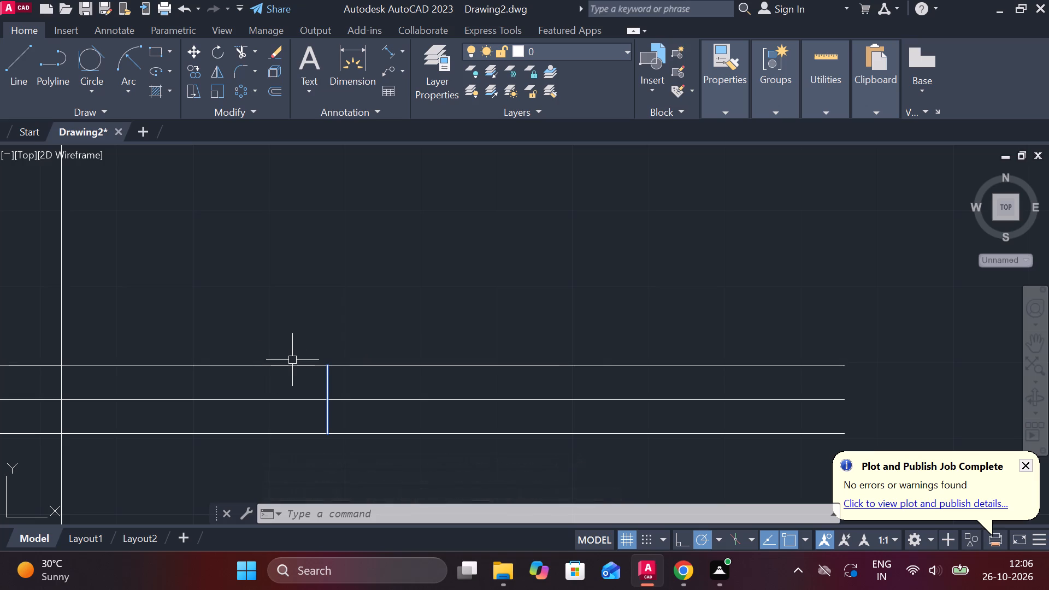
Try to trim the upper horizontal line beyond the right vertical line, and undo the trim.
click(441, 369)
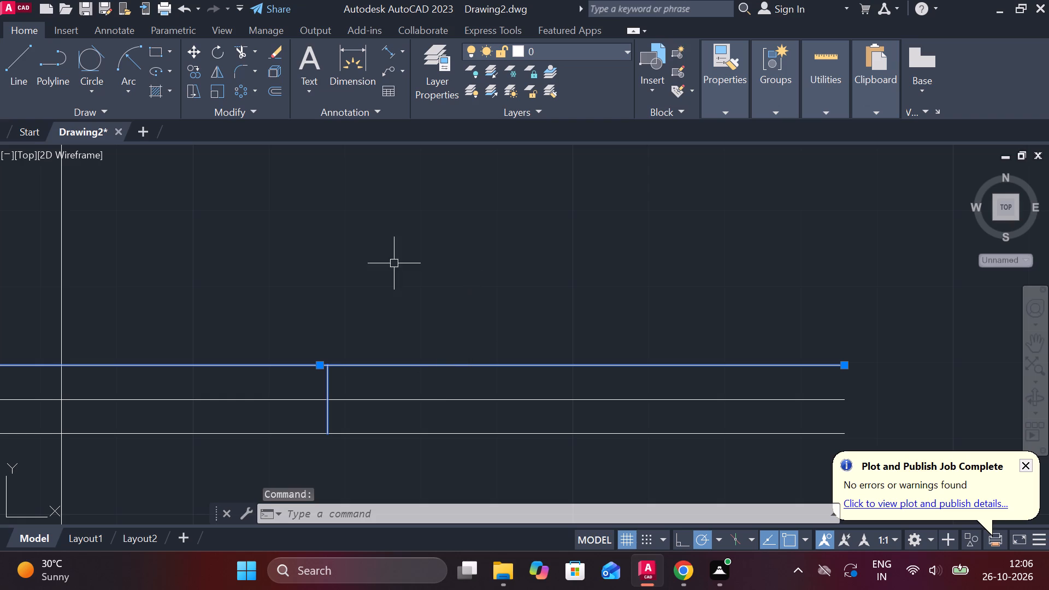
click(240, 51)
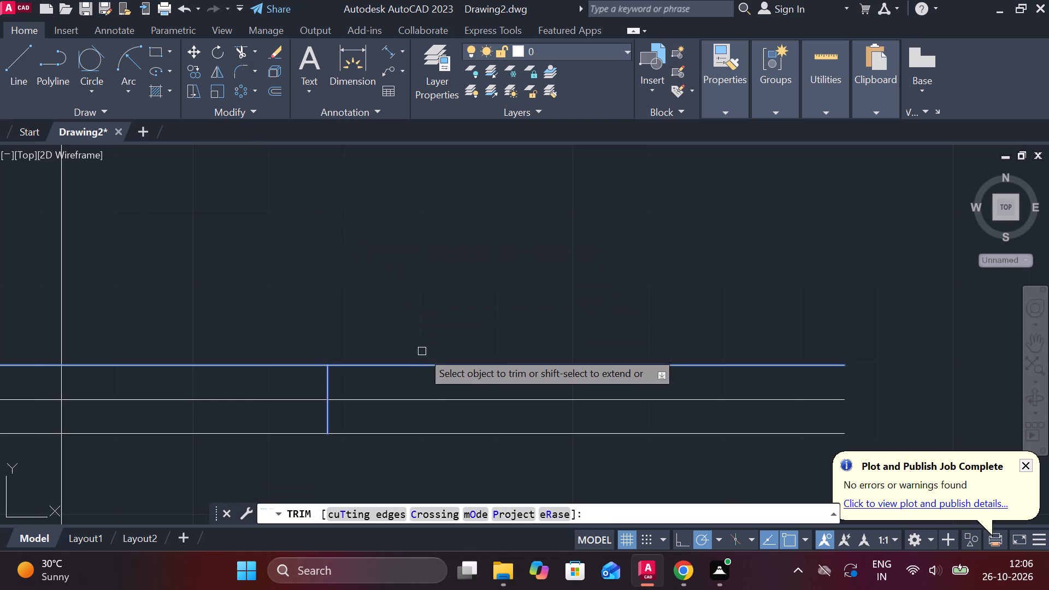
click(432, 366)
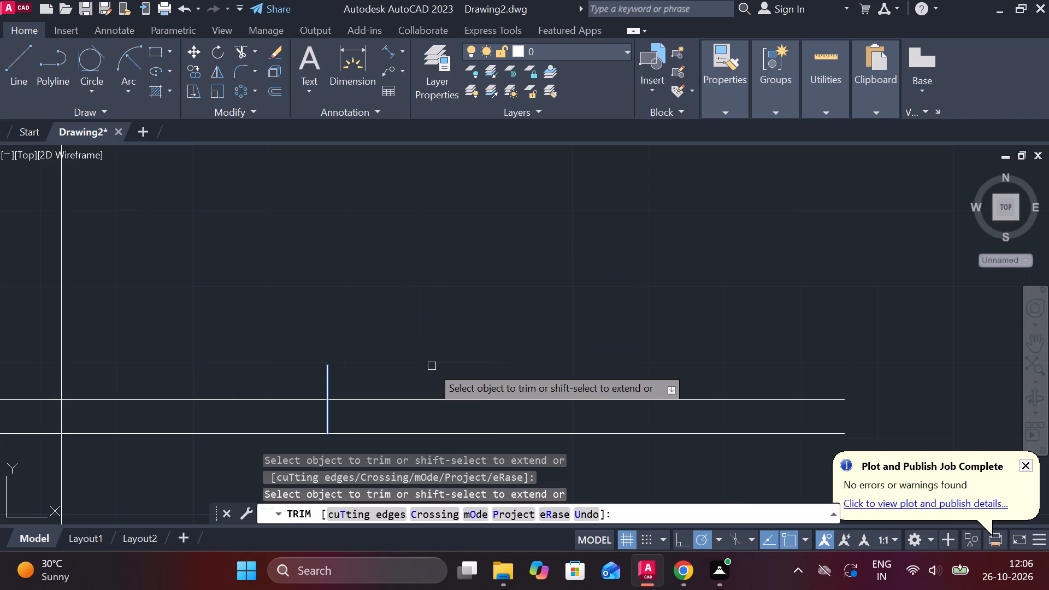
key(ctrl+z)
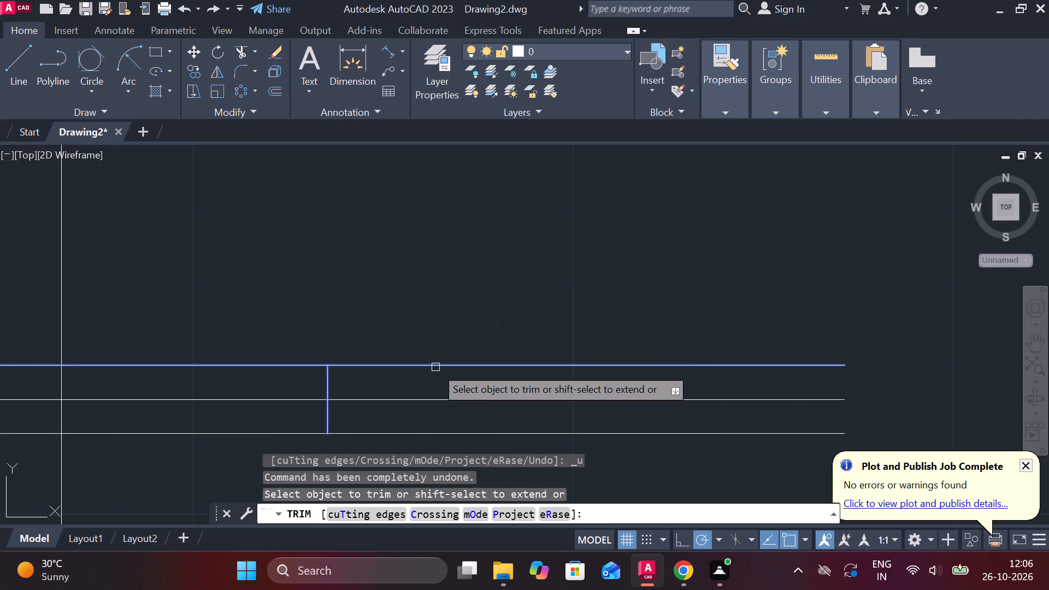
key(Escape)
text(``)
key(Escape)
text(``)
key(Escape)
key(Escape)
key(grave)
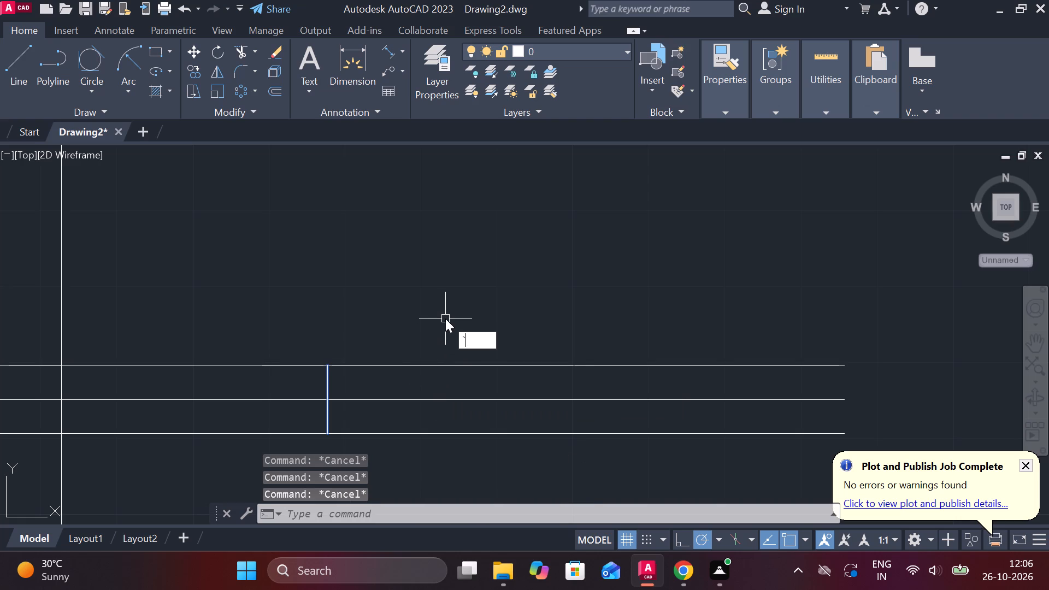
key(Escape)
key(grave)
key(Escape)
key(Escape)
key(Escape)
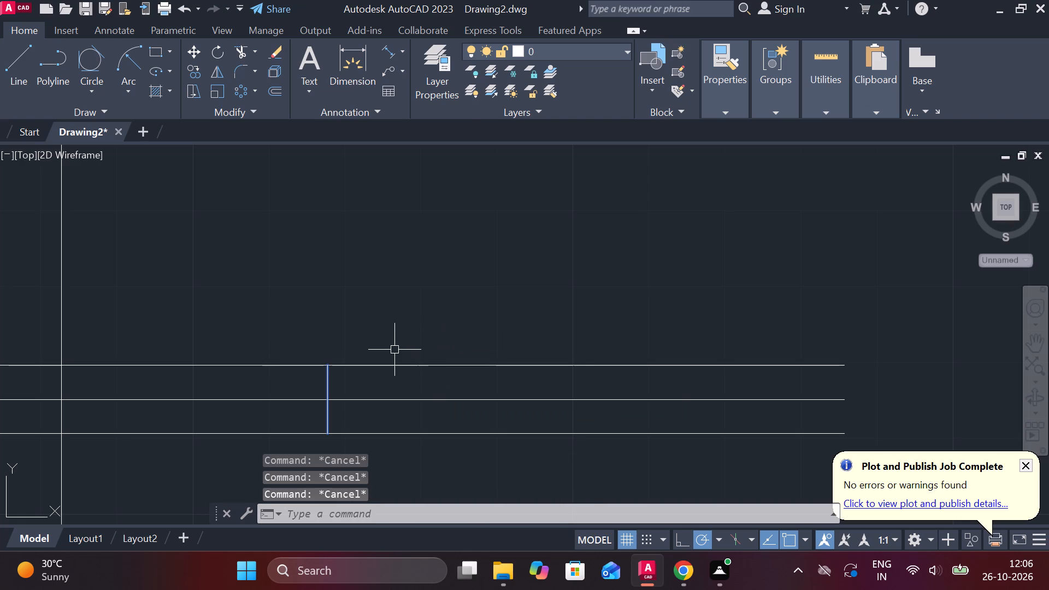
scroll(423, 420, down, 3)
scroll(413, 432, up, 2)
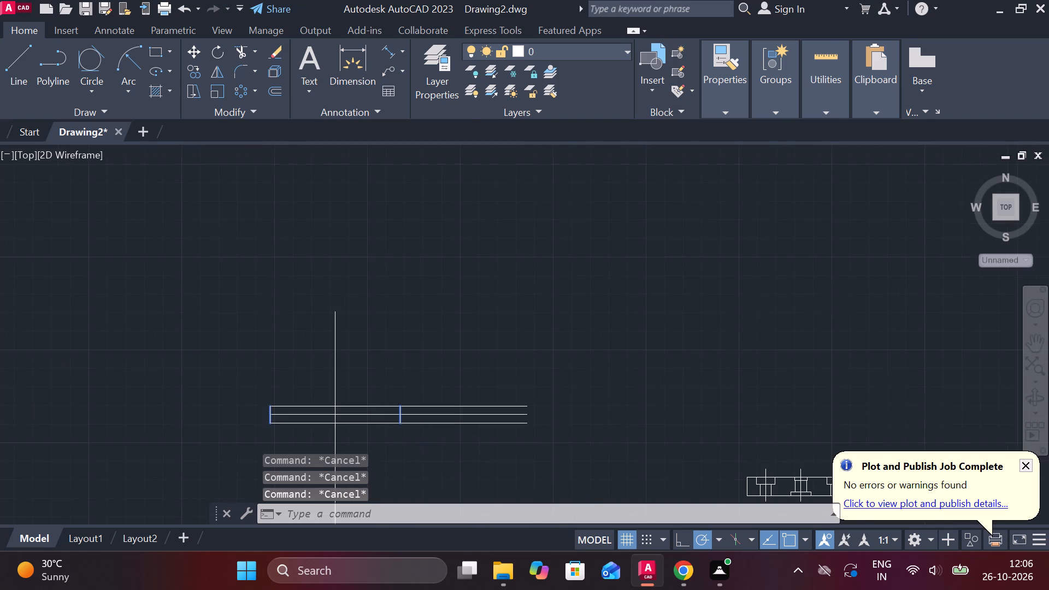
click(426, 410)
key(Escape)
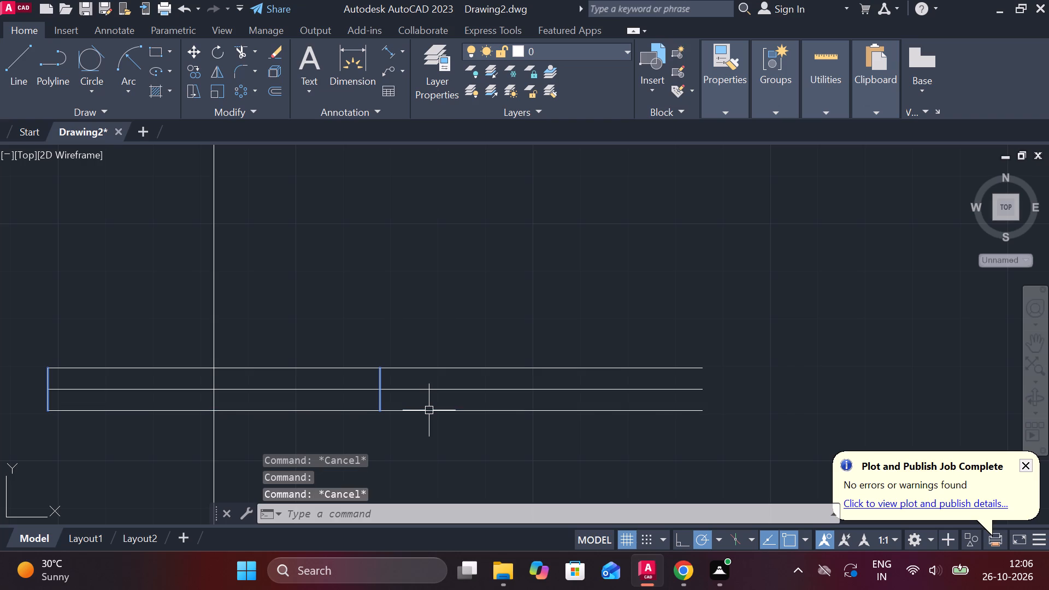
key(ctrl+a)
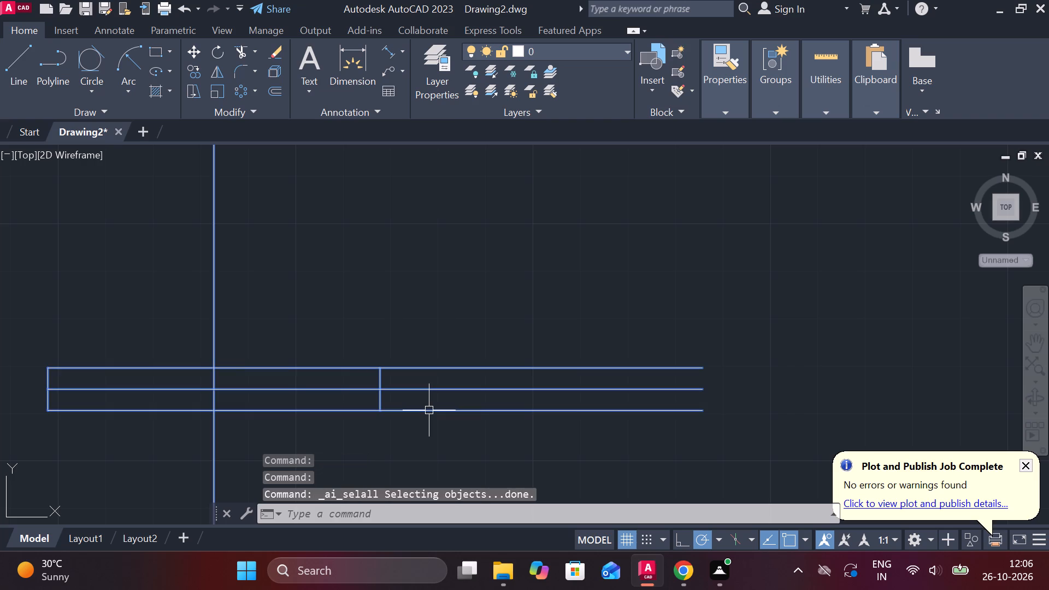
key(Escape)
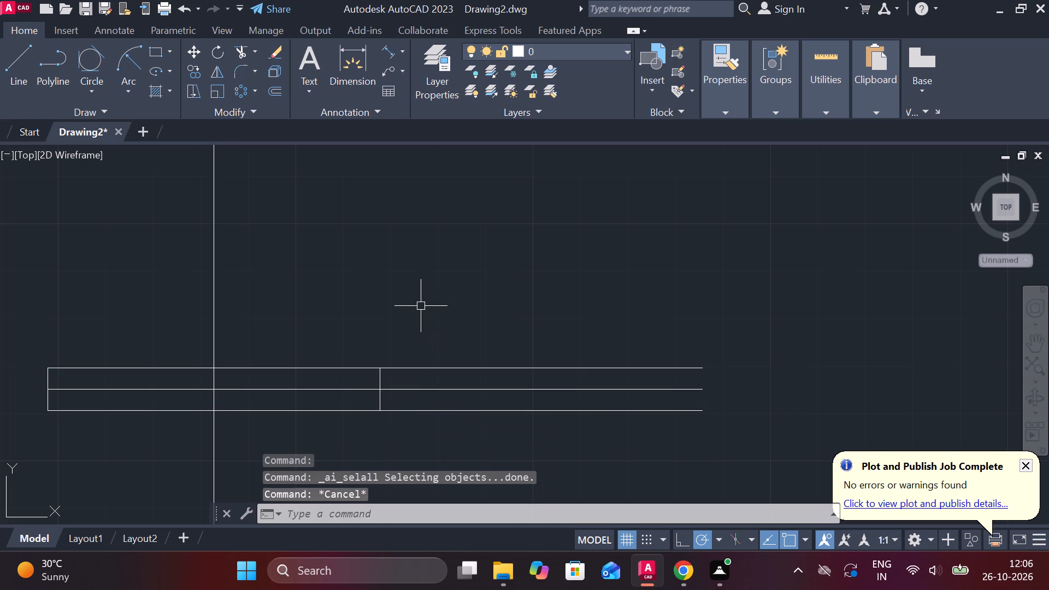
Trim the overhanging ends of the three horizontal lines back to the right vertical line.
click(241, 51)
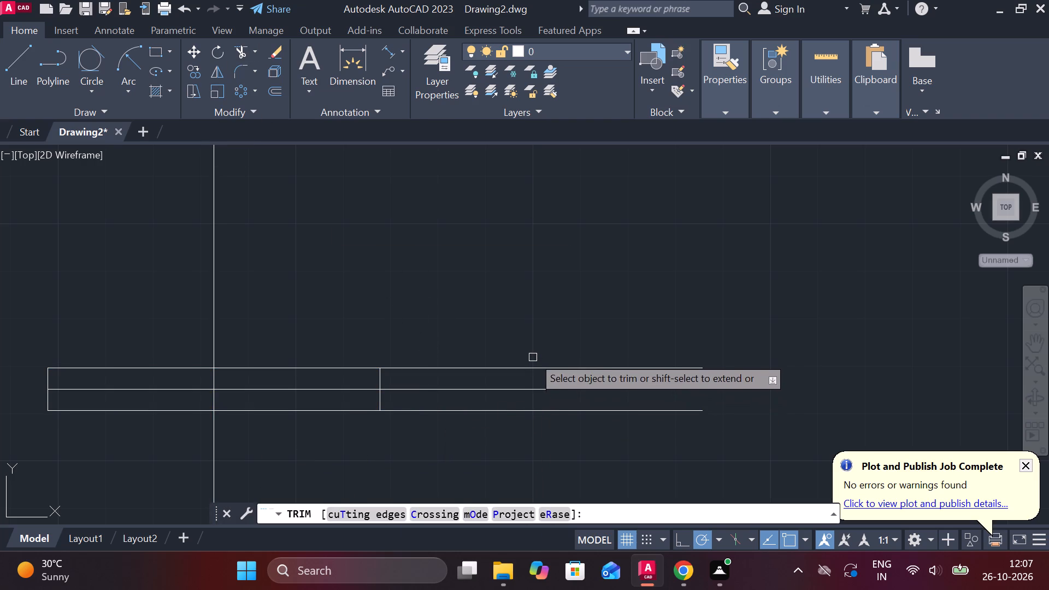
drag(533, 354, 528, 443)
scroll(395, 399, up, 3)
scroll(403, 394, down, 6)
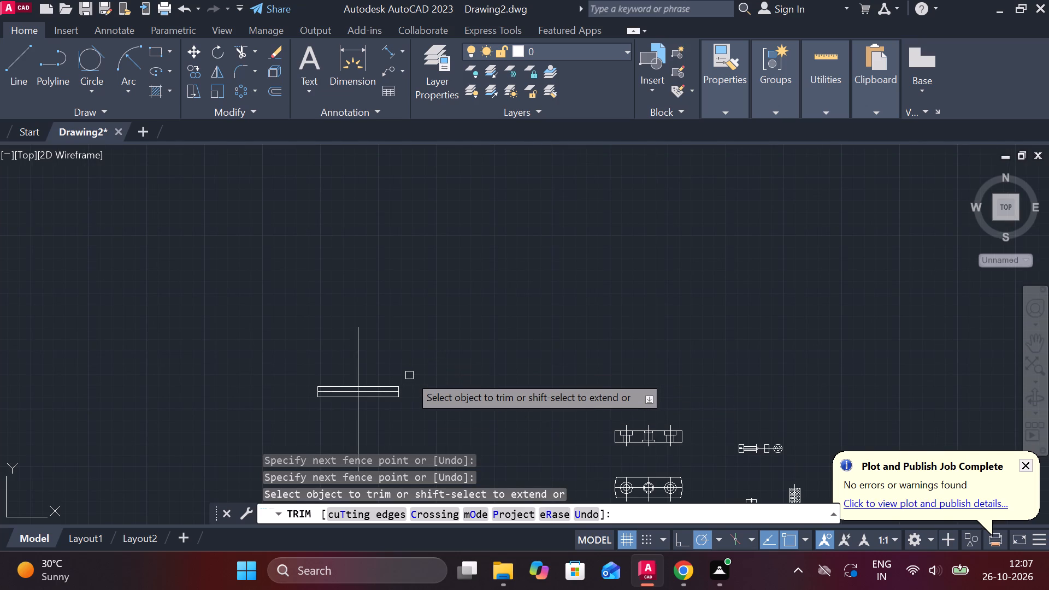
scroll(409, 375, up, 2)
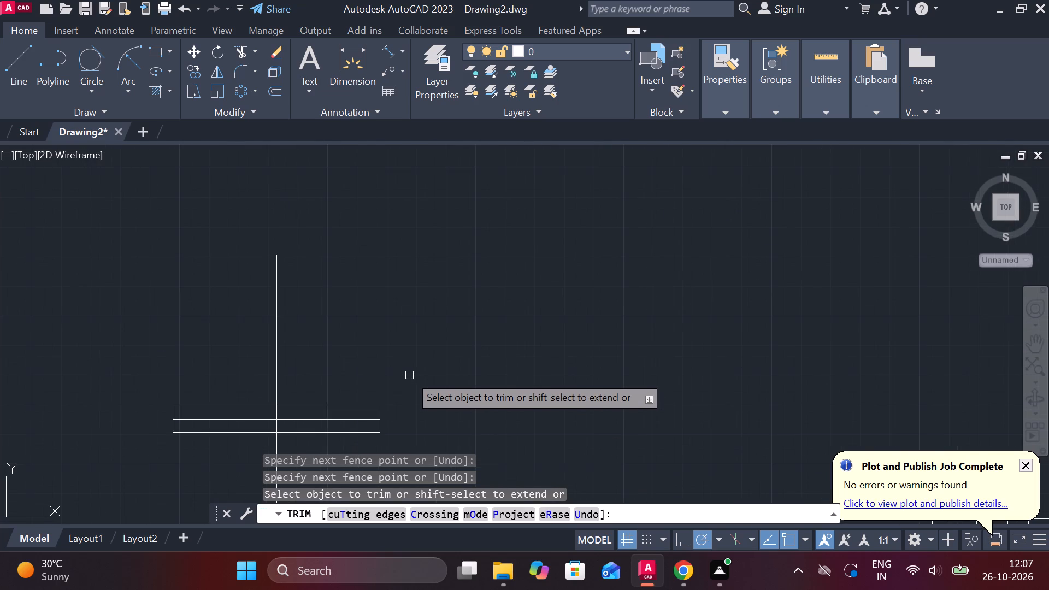
key(Escape)
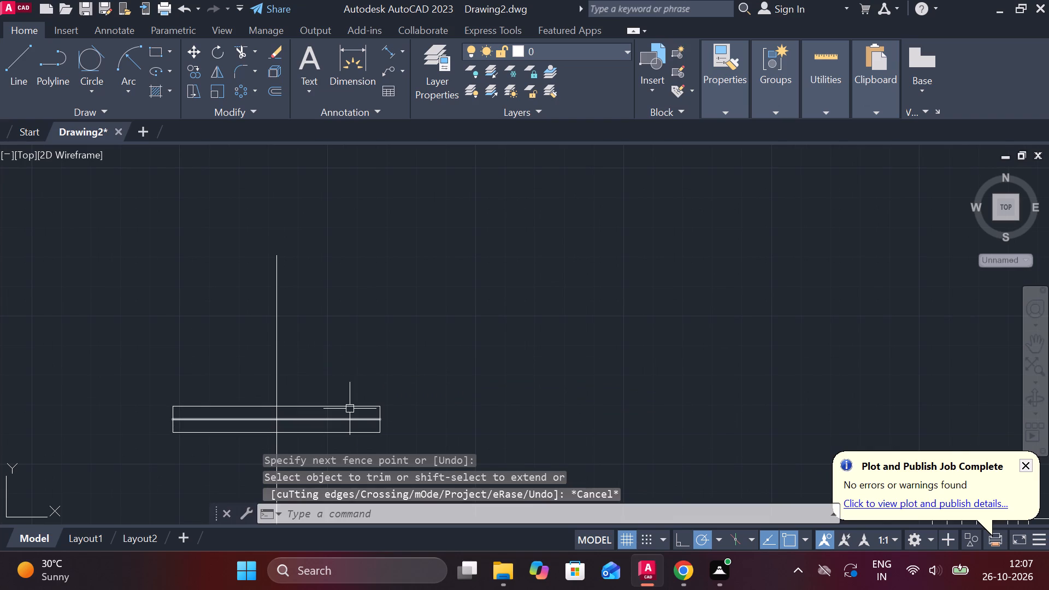
Copy the middle horizontal line 3 units above and 3 units below itself, from its intersection with the long vertical line.
click(350, 422)
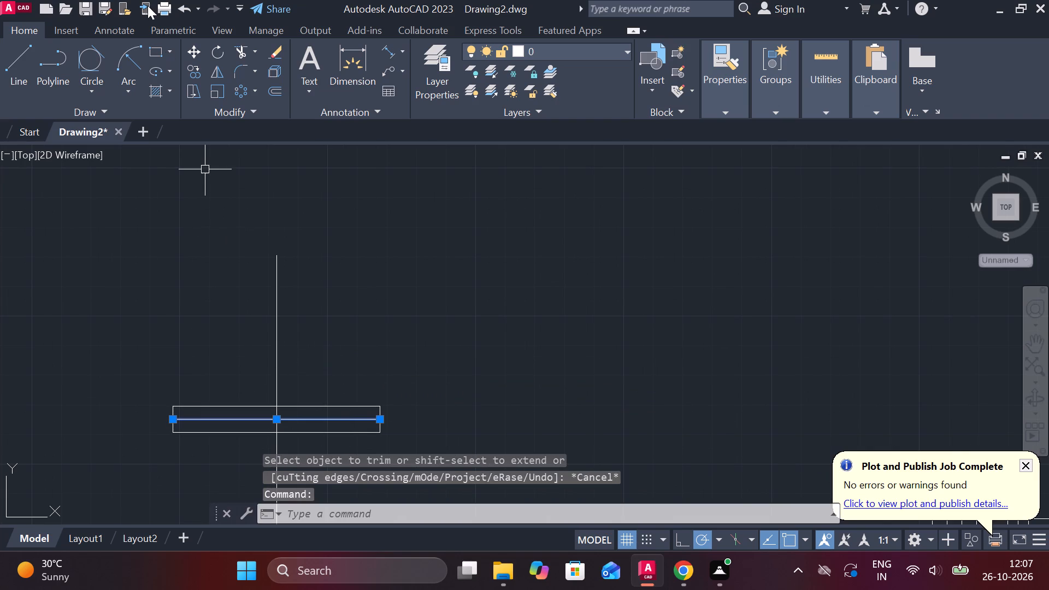
click(197, 66)
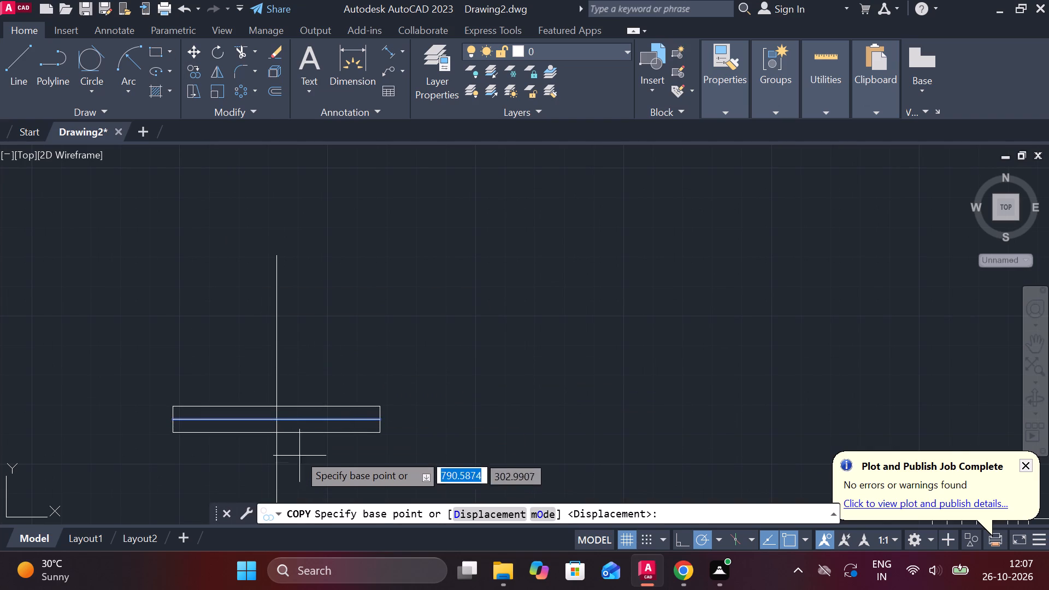
click(278, 418)
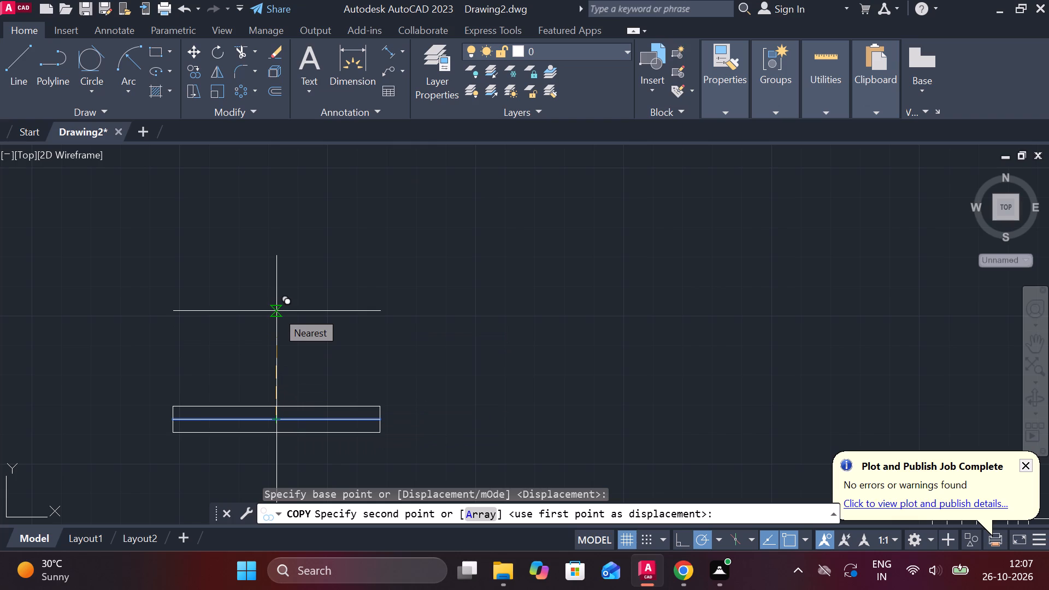
key(3)
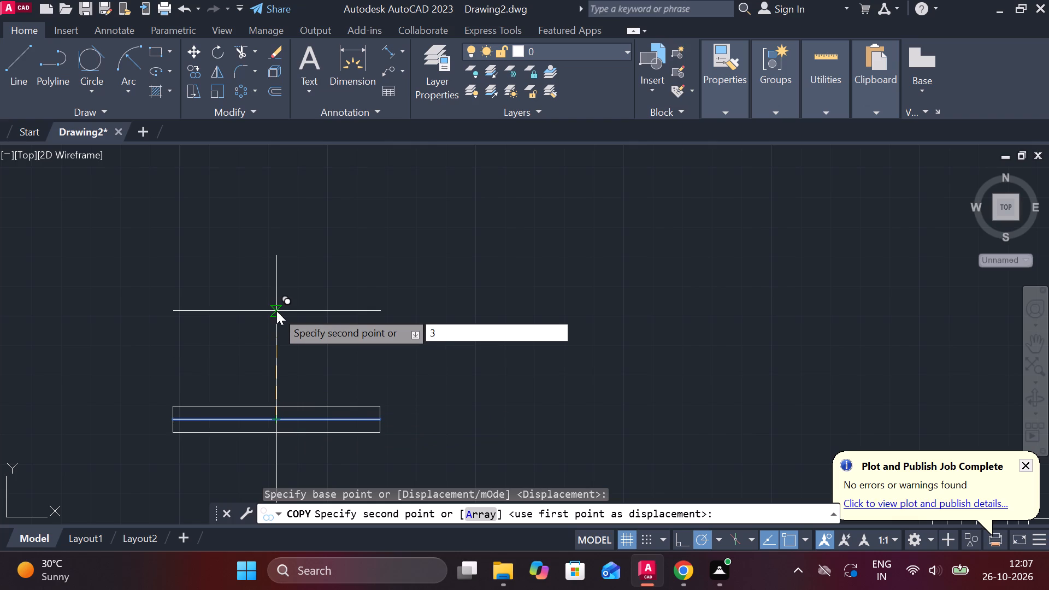
key(Return)
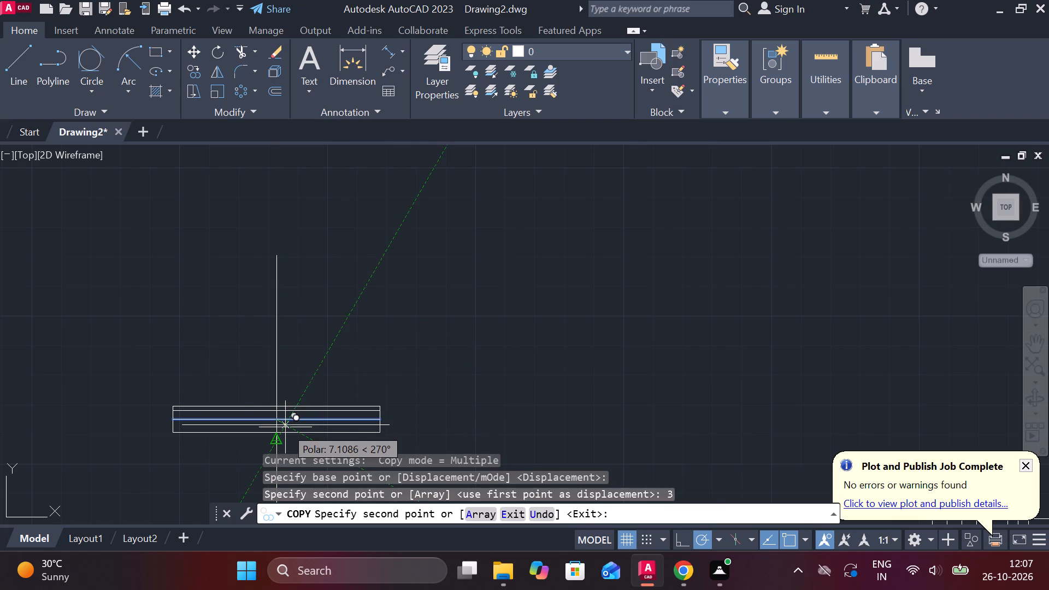
scroll(356, 306, down, 3)
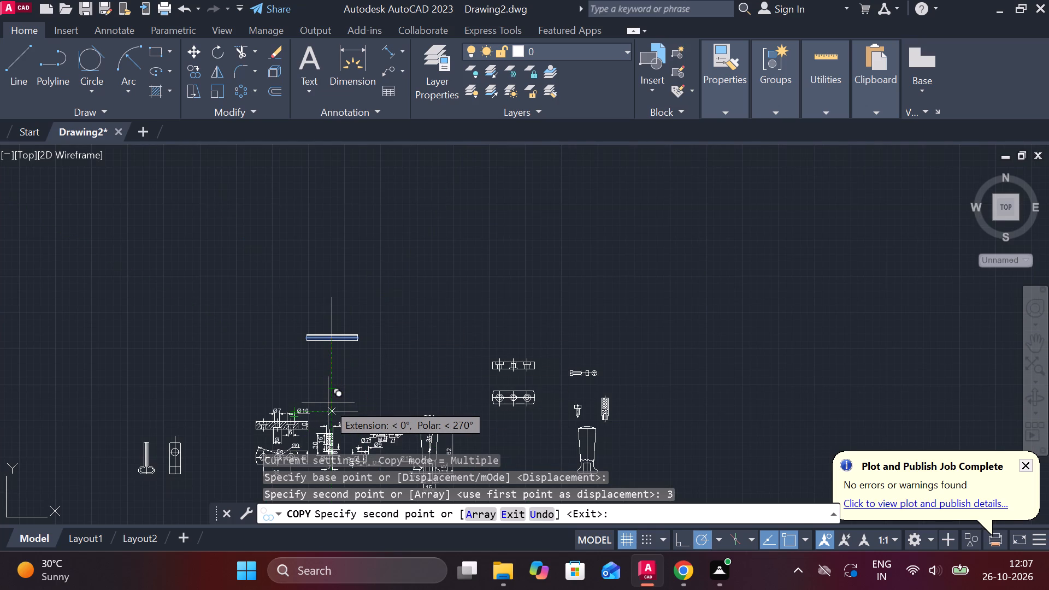
key(3)
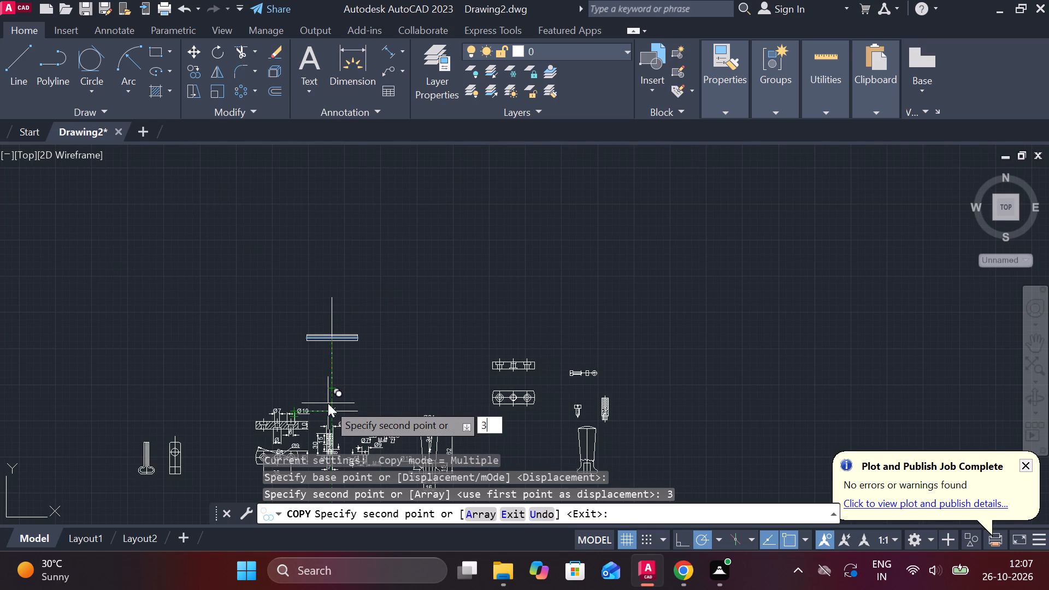
key(Return)
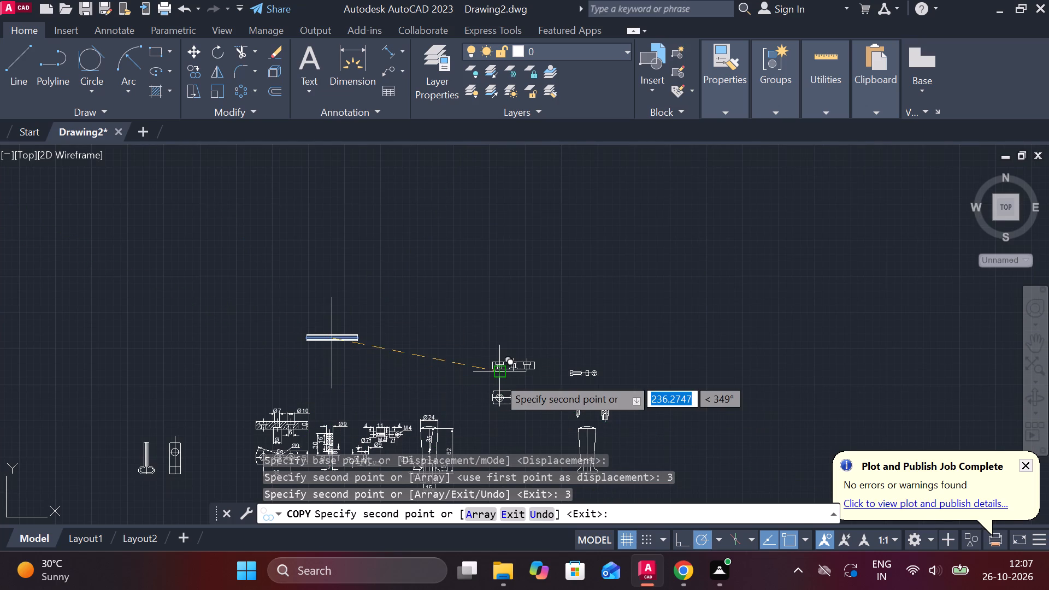
key(Escape)
Draw a stepped end beyond the part's right edge, 8 units long and 6 units high, between the two copied lines' ends.
scroll(346, 324, up, 4)
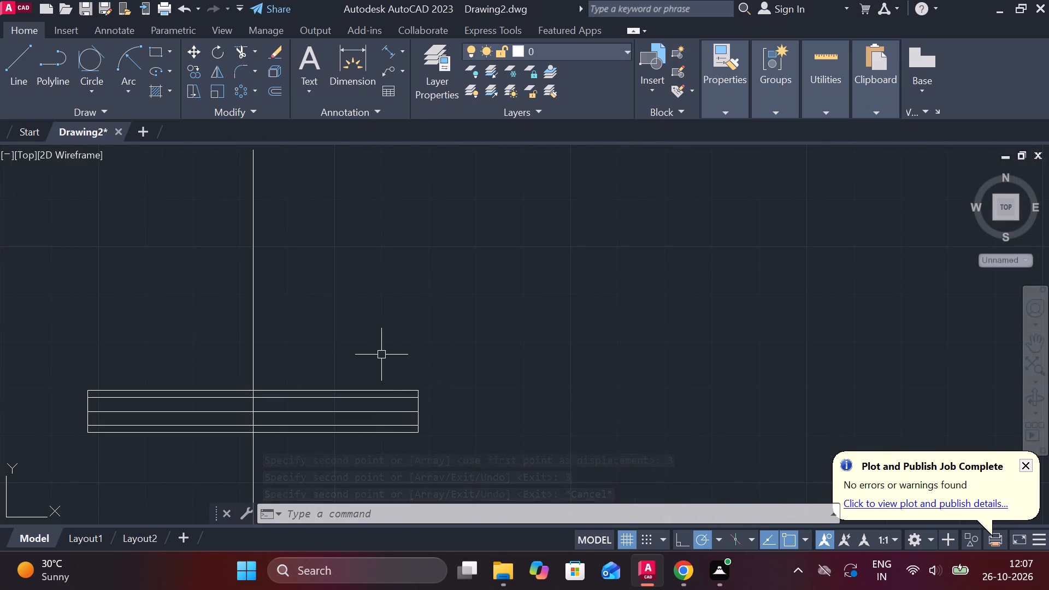
click(22, 60)
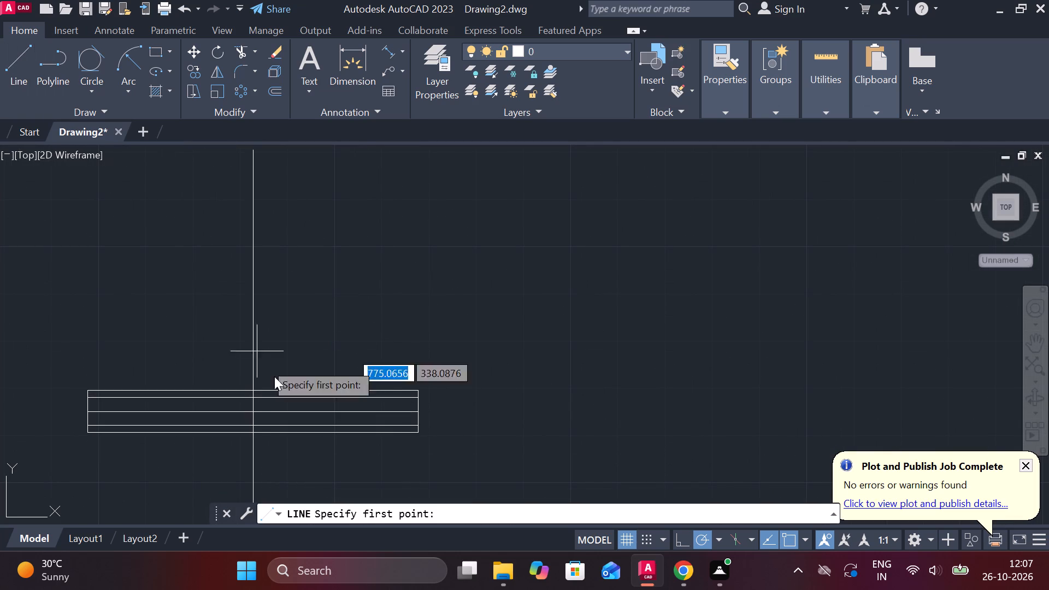
click(418, 397)
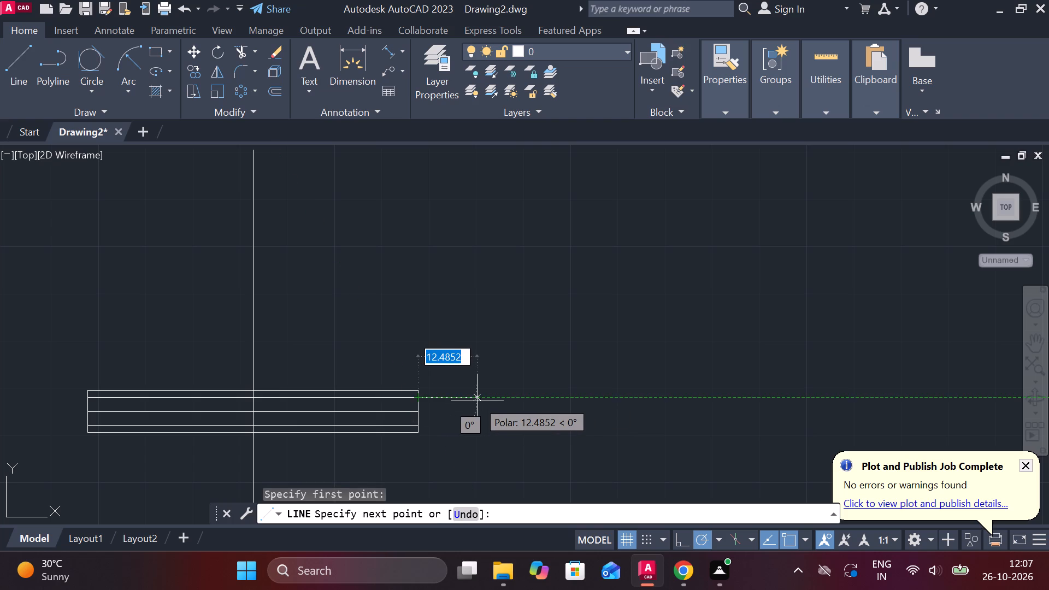
key(8)
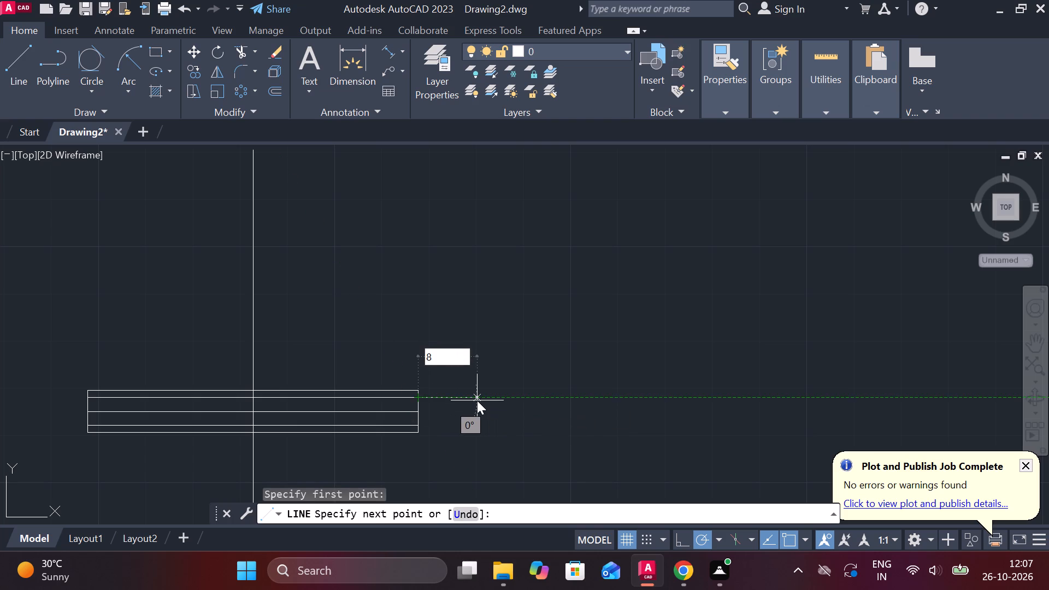
key(Return)
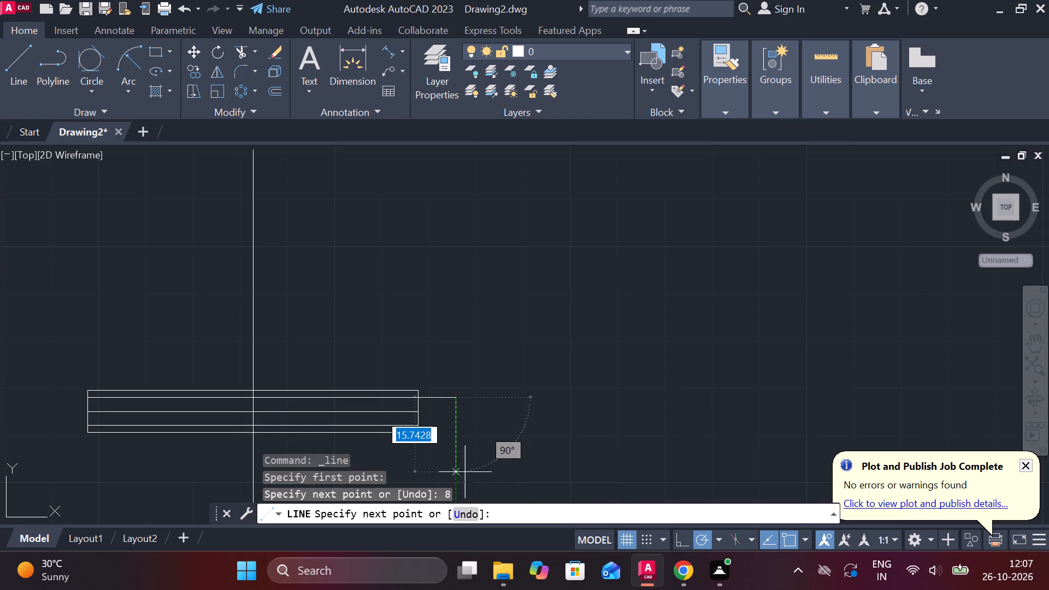
key(6)
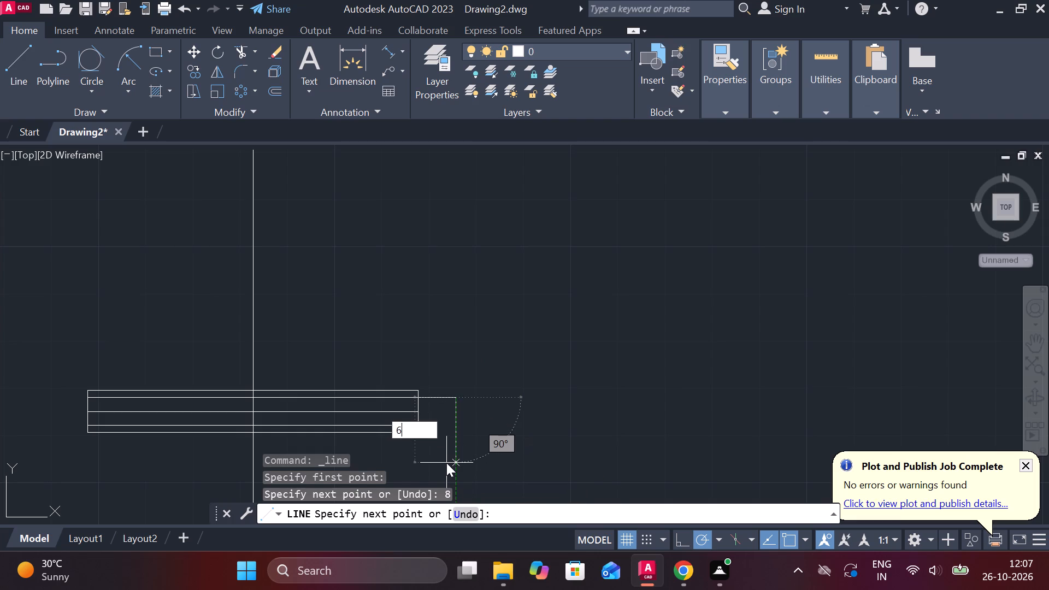
key(Return)
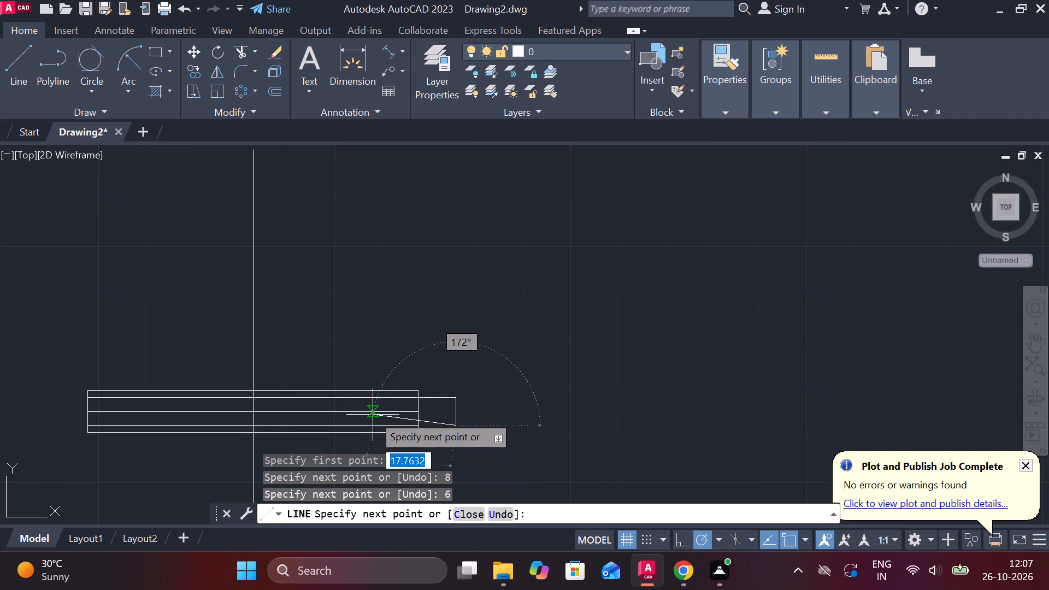
click(415, 422)
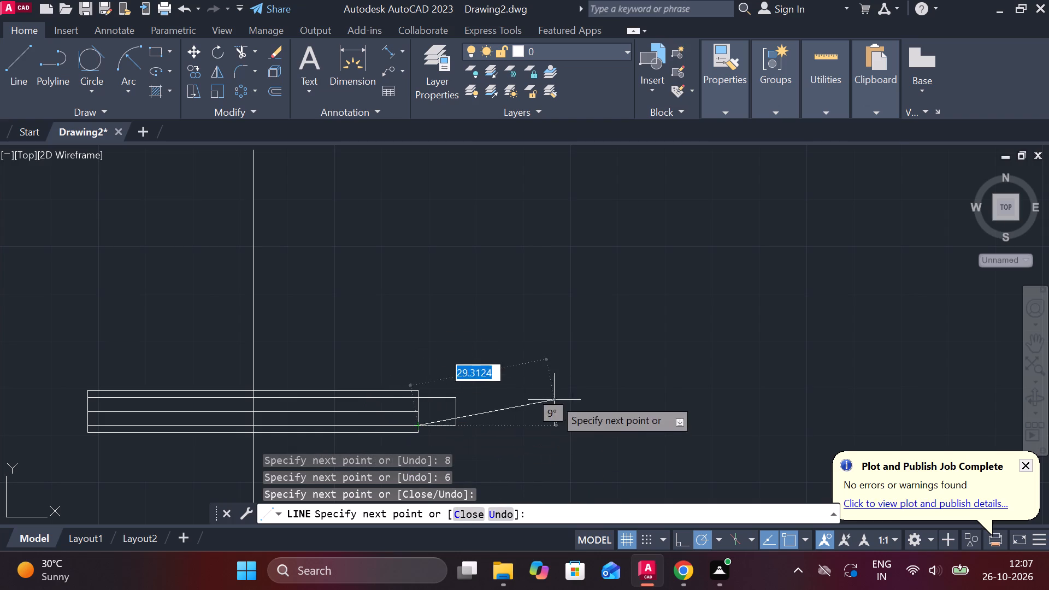
key(Escape)
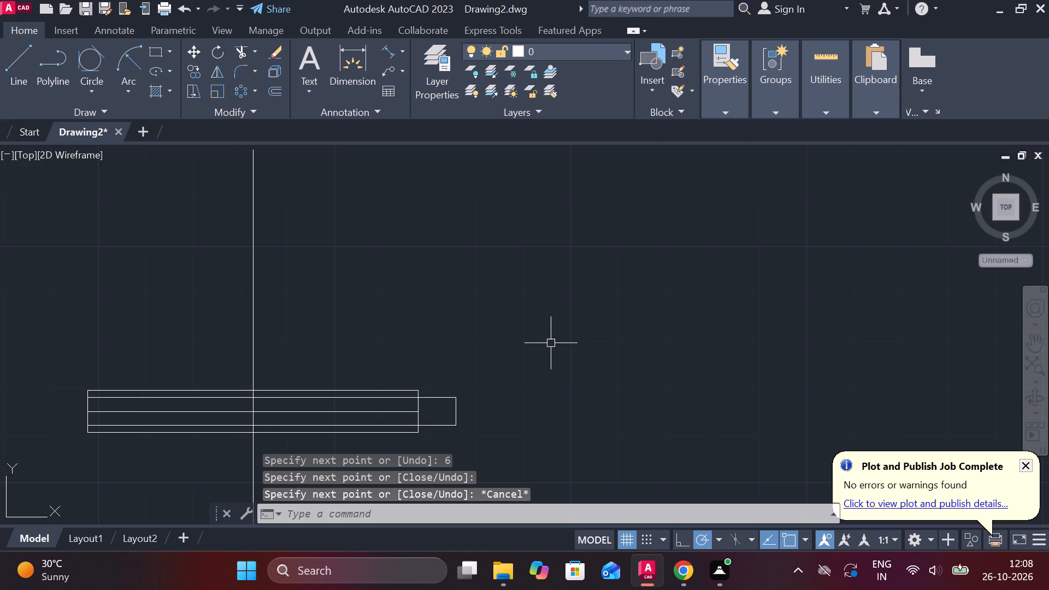
Erase the two horizontal construction lines 3 units above and below the middle line.
click(356, 395)
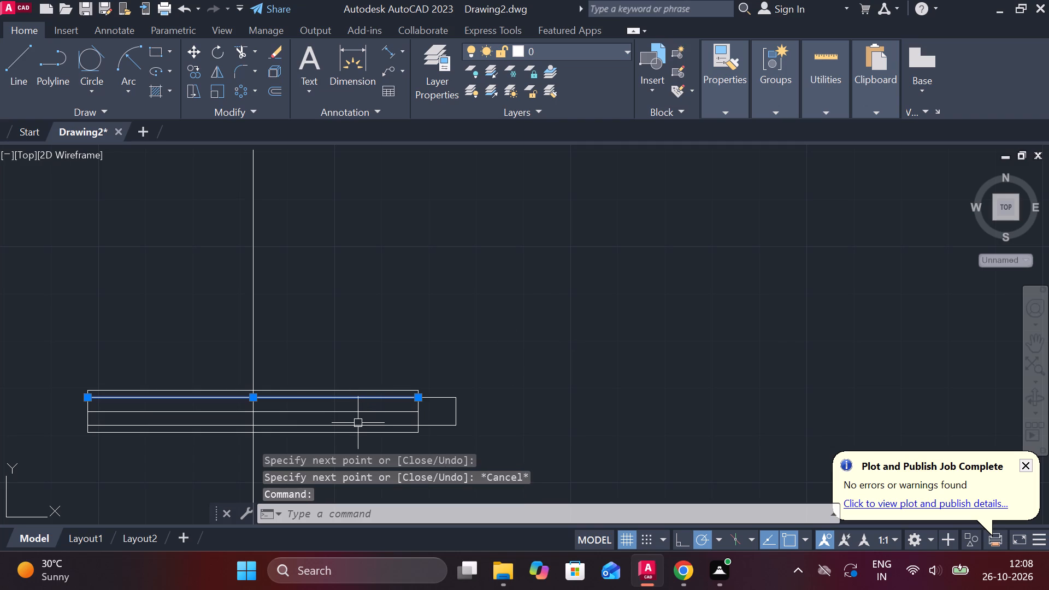
click(358, 423)
key(Delete)
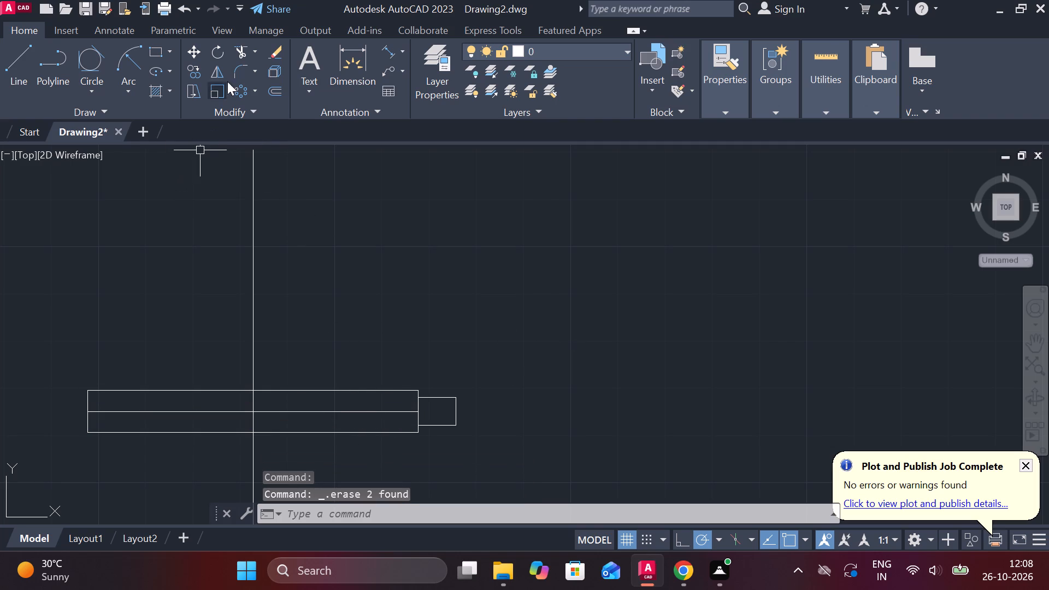
Trim the right vertical line between the upper and lower edges of the stepped end.
click(239, 50)
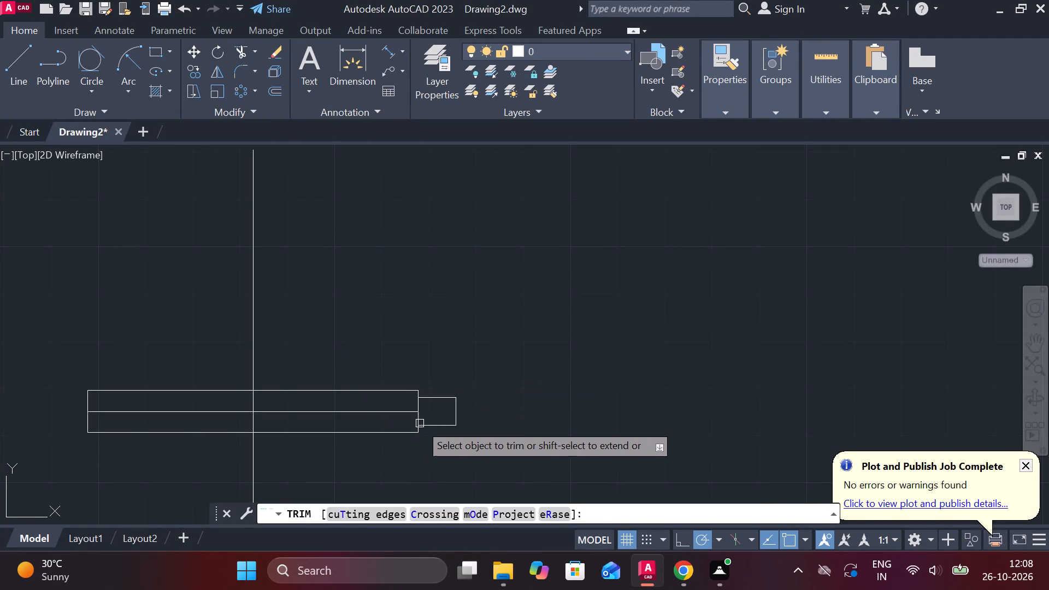
click(421, 422)
click(422, 410)
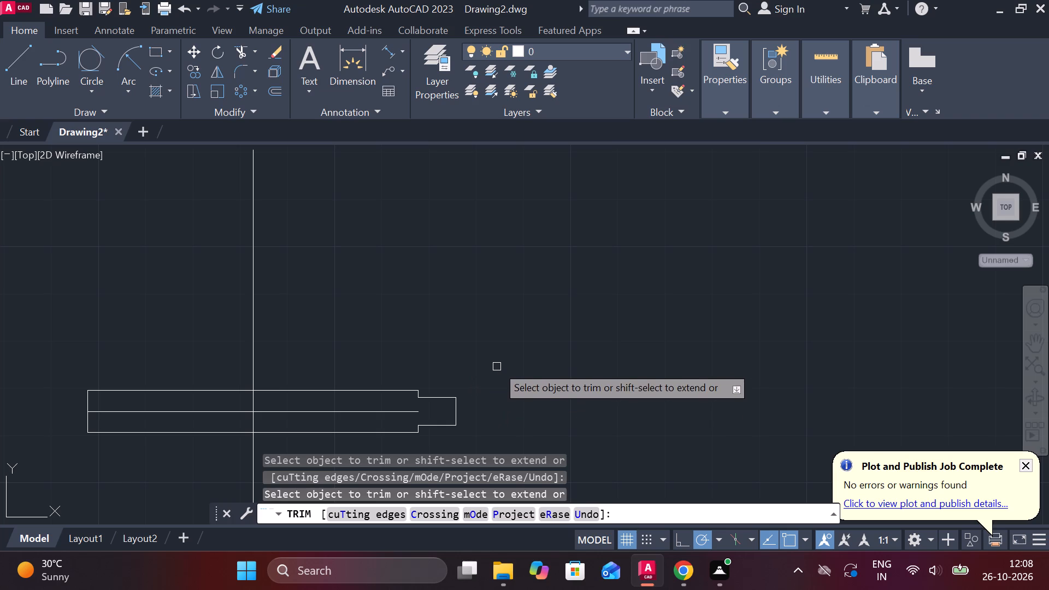
key(Escape)
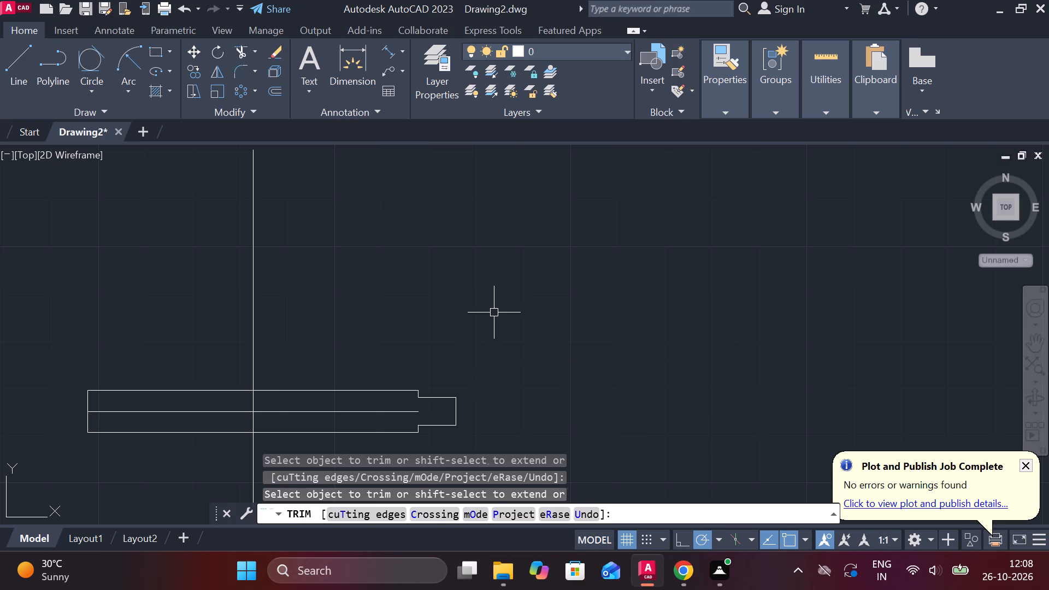
Stretch the middle horizontal line past both ends of the part outline and centre its midpoint on the long vertical line.
click(336, 412)
click(416, 414)
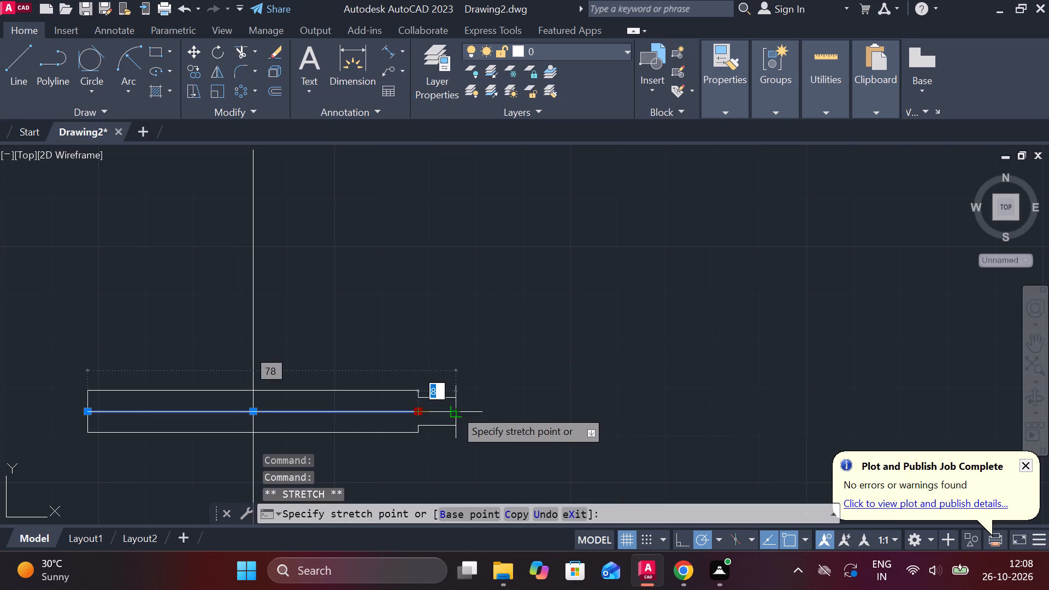
click(455, 409)
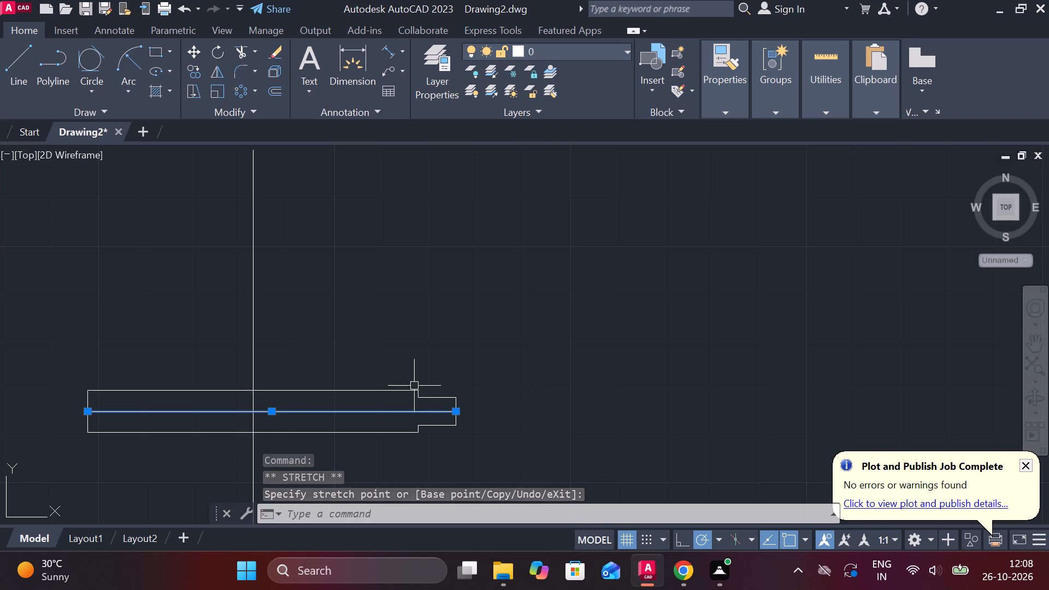
click(84, 413)
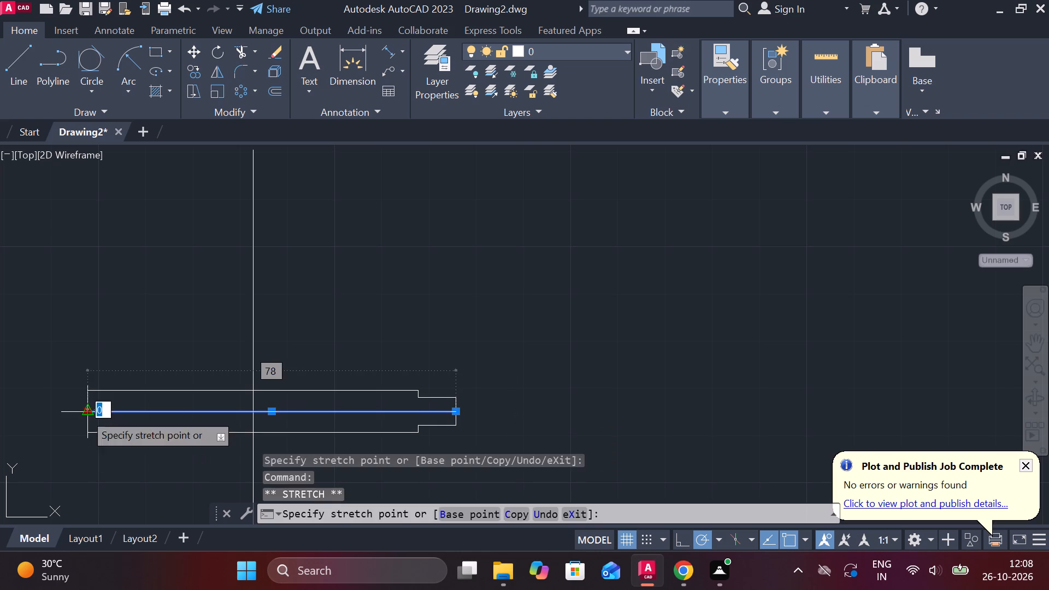
click(50, 411)
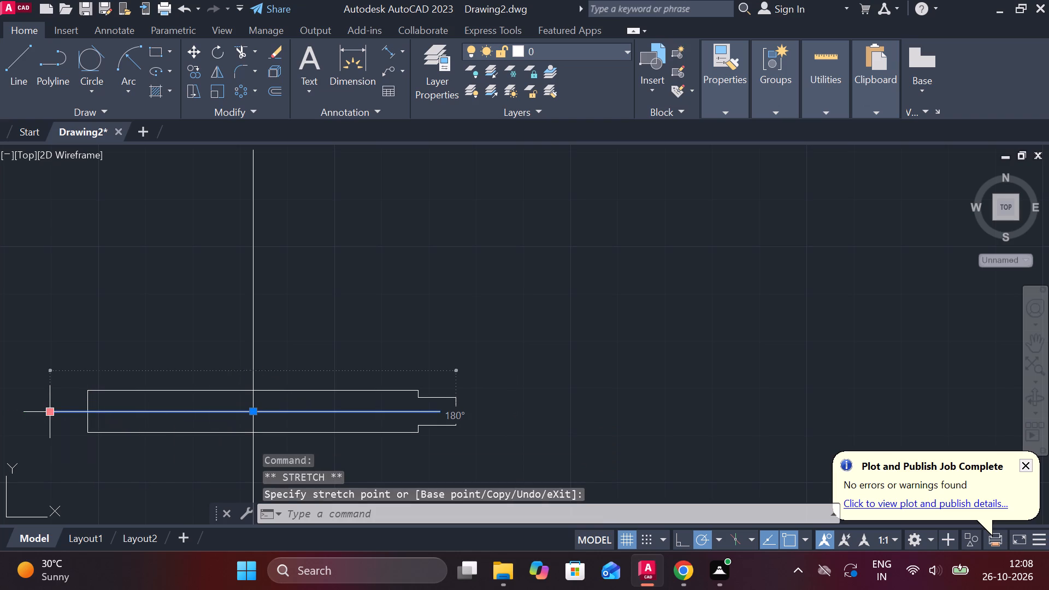
click(458, 414)
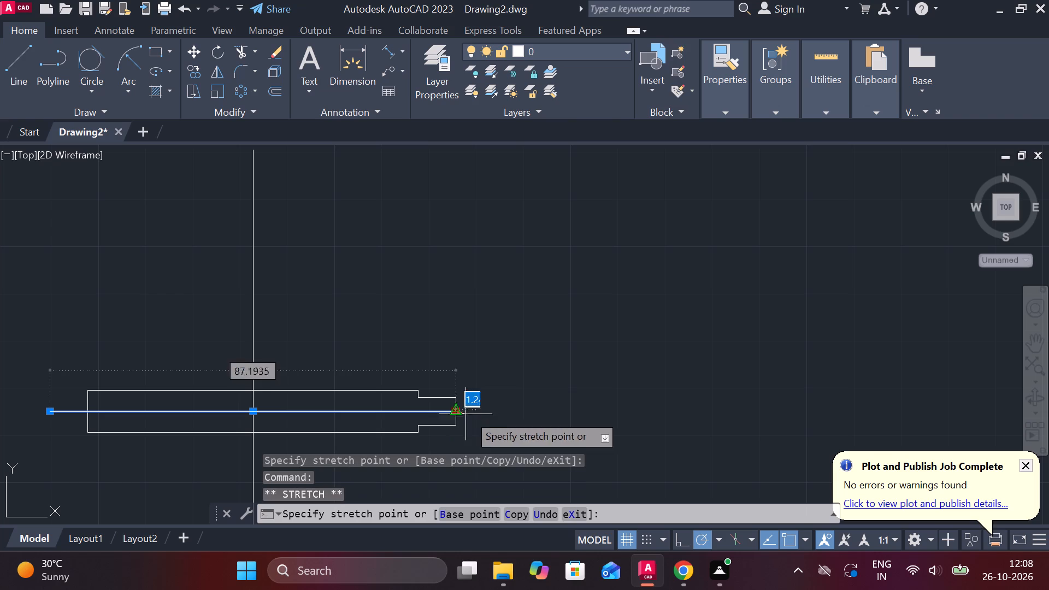
click(488, 414)
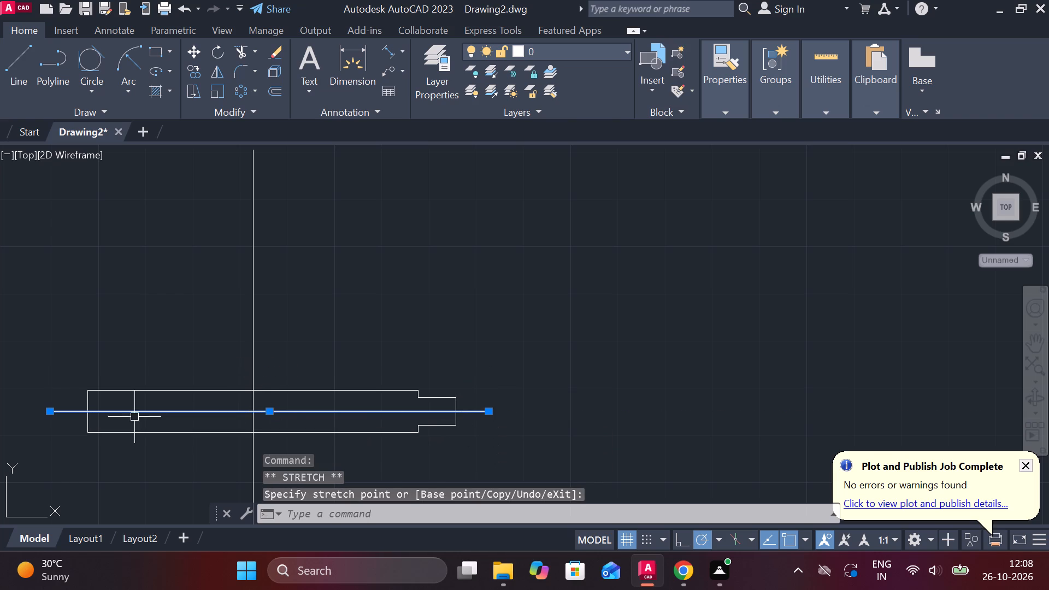
click(49, 412)
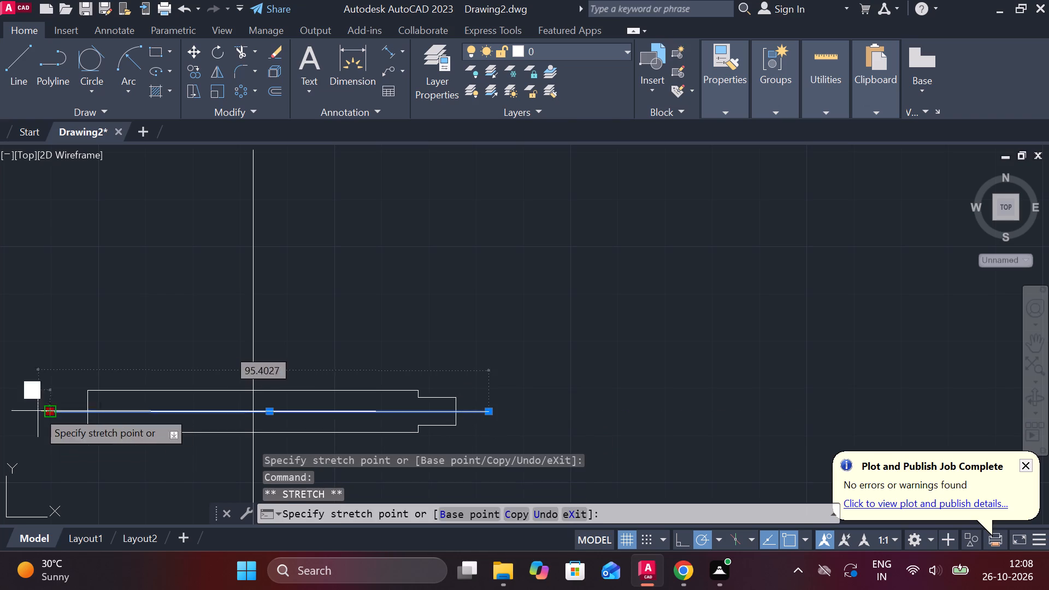
click(22, 410)
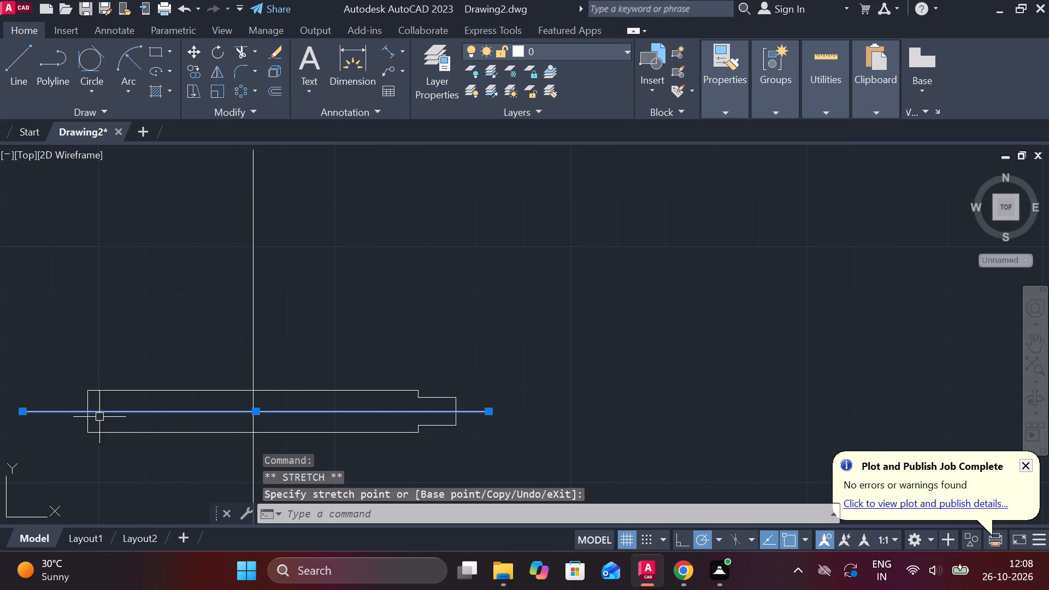
click(21, 410)
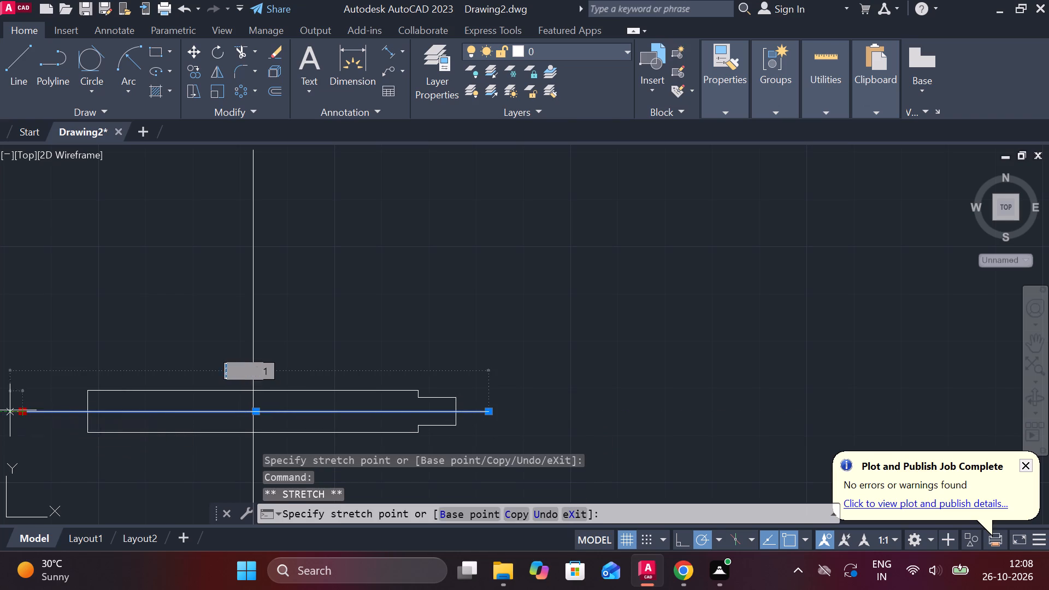
click(6, 410)
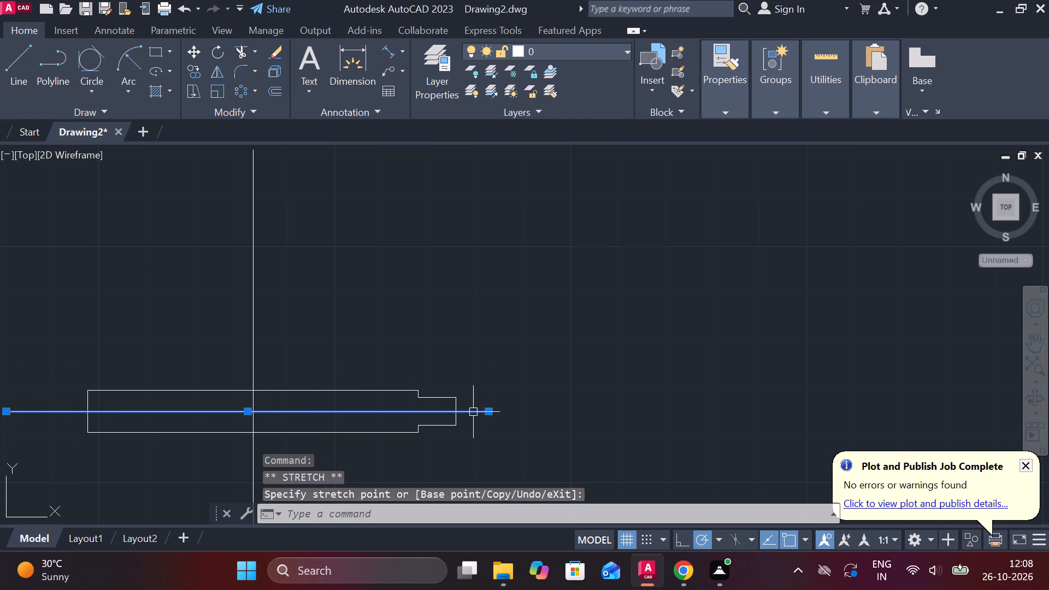
click(246, 415)
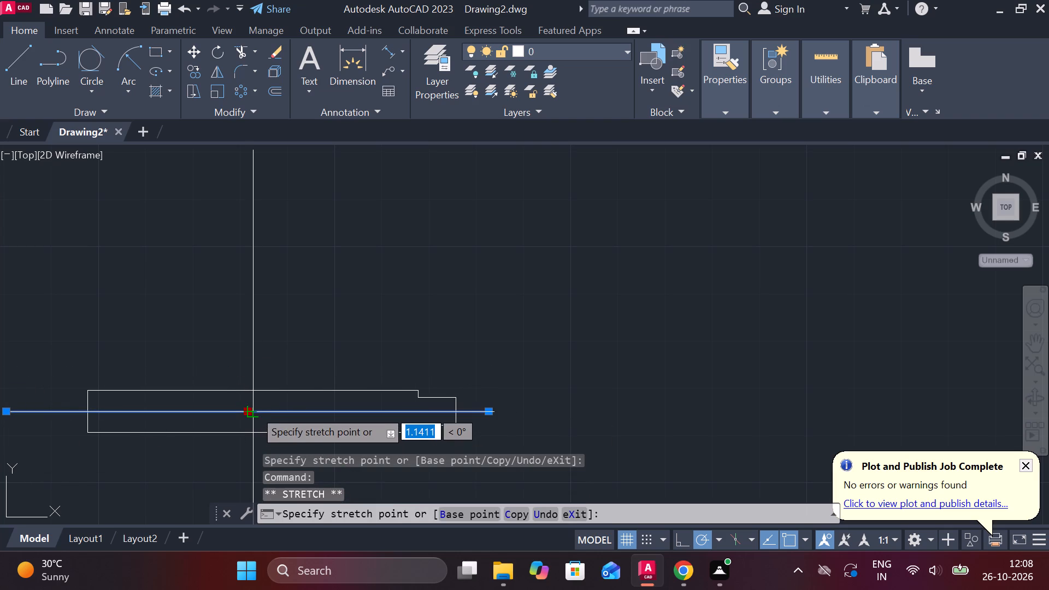
click(254, 410)
Copy the part's left vertical edge to the right along the centre line at distances of 7 and 22 units.
scroll(366, 318, down, 1)
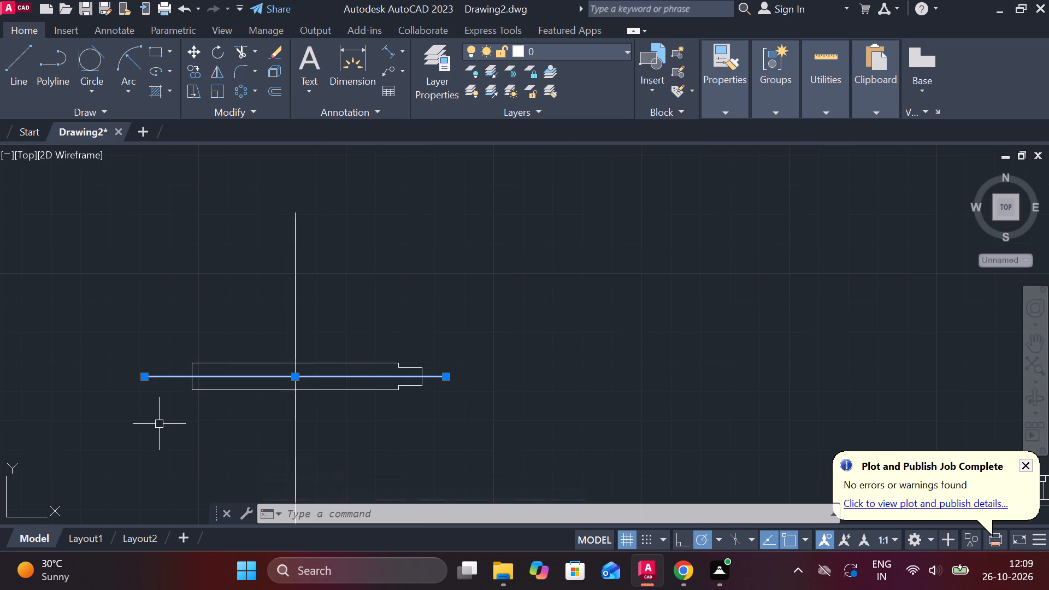
click(192, 383)
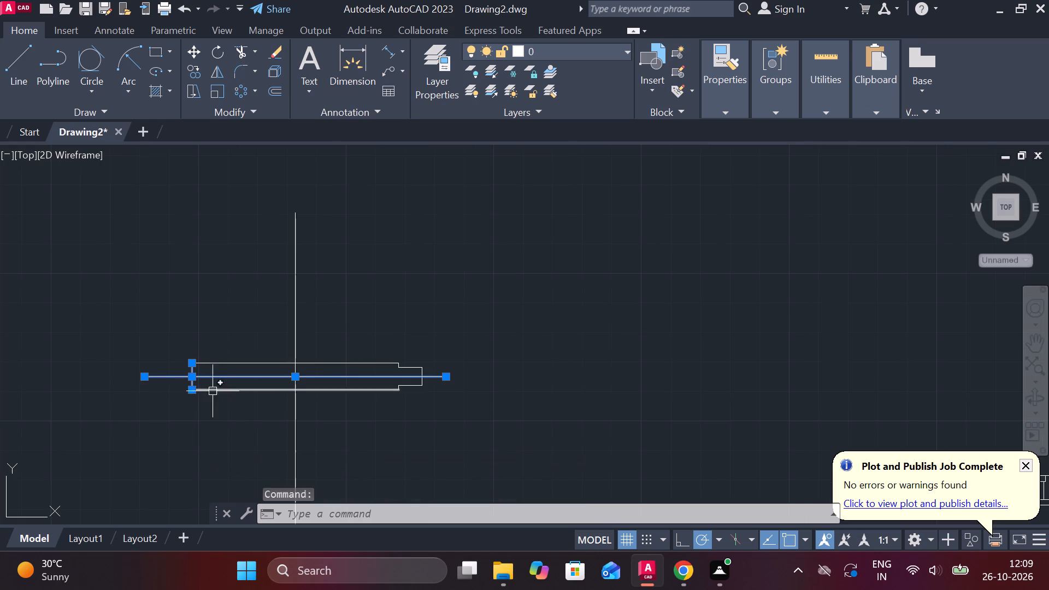
key(Escape)
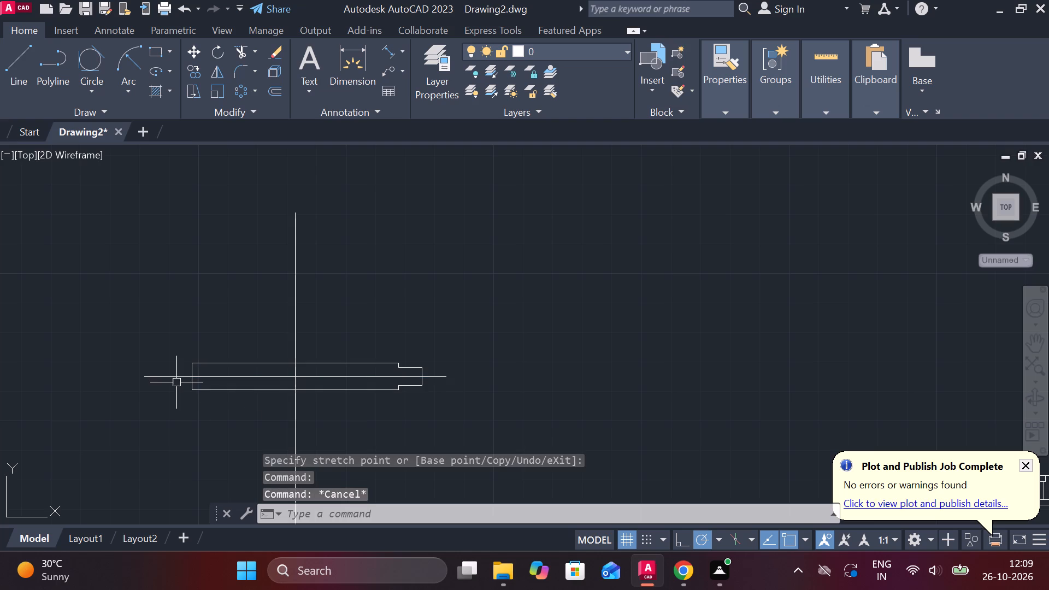
click(193, 386)
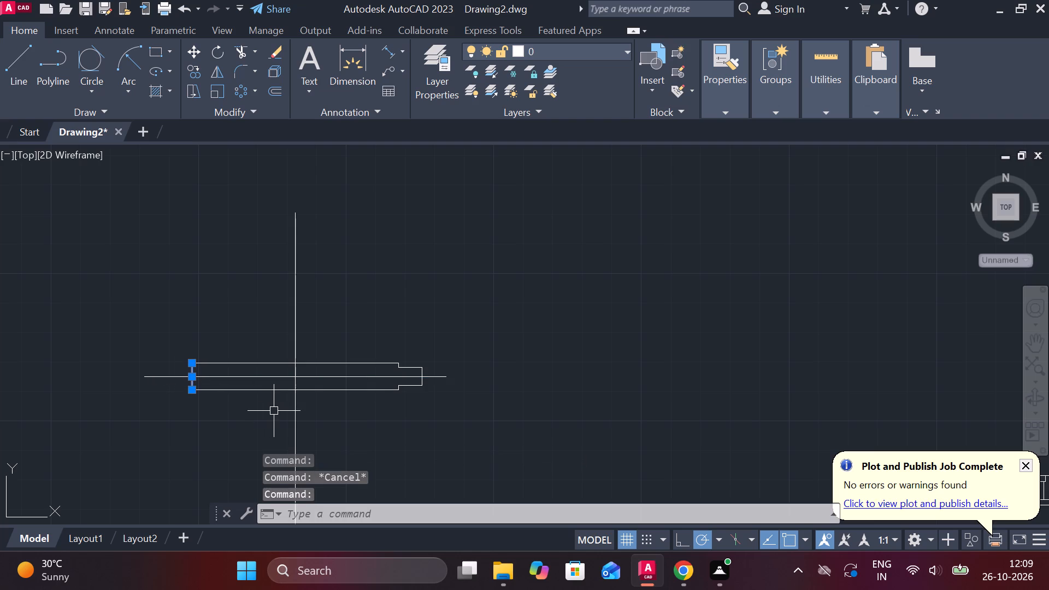
text(CO)
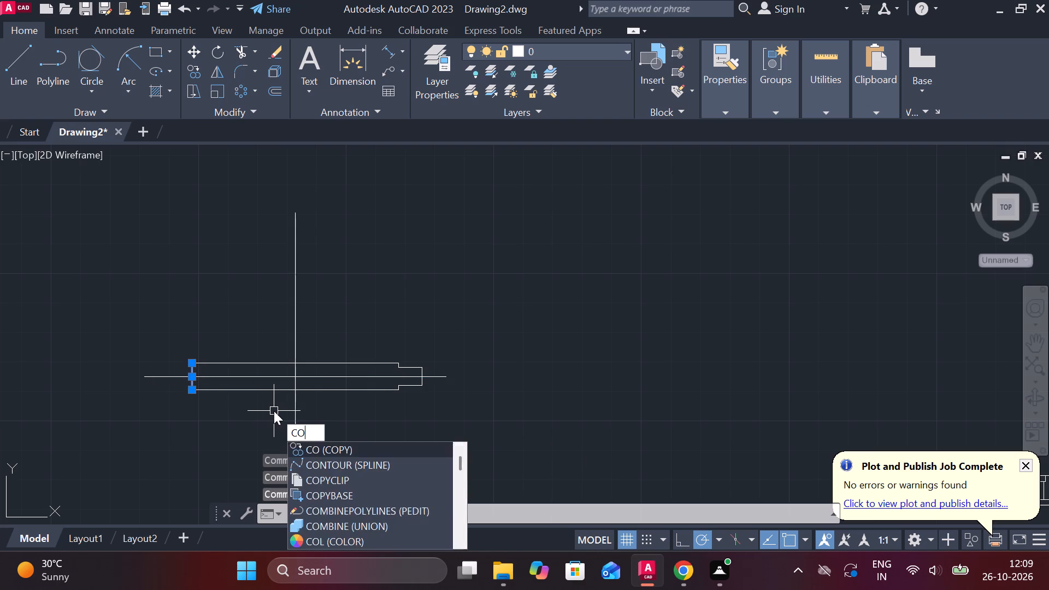
key(Return)
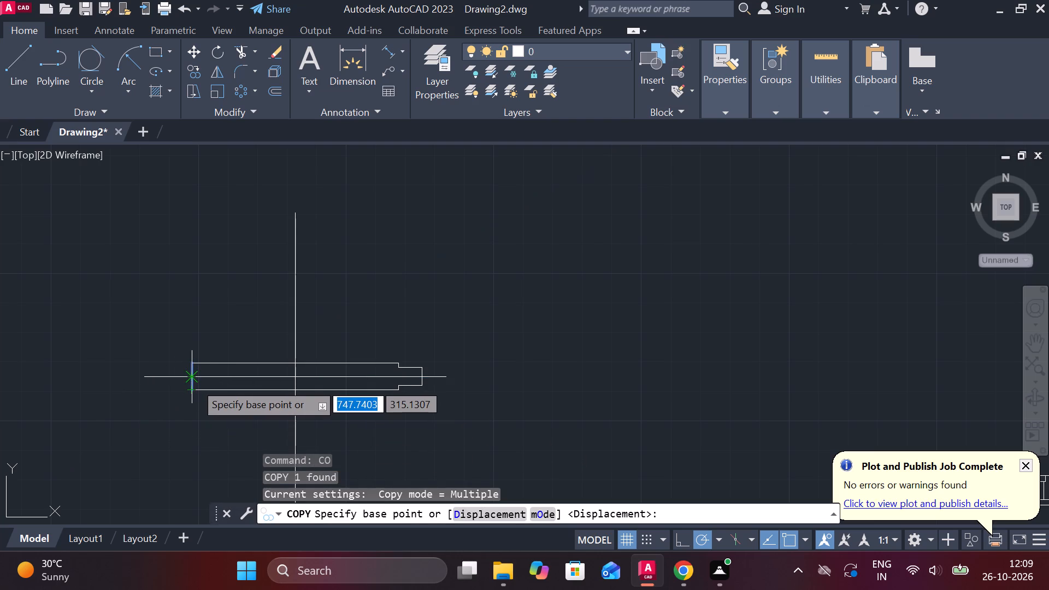
click(195, 382)
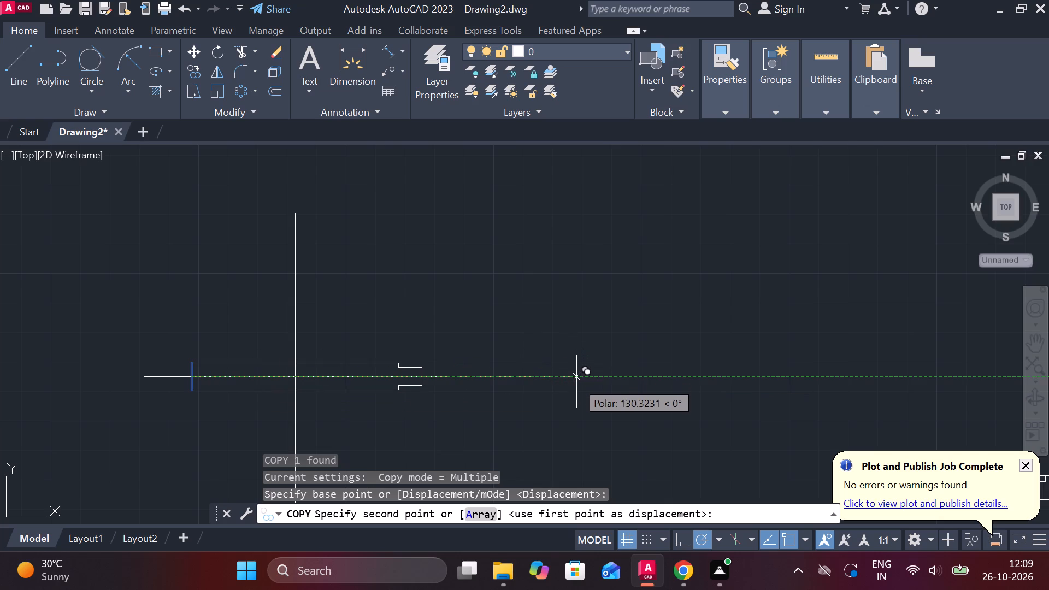
key(7)
key(Return)
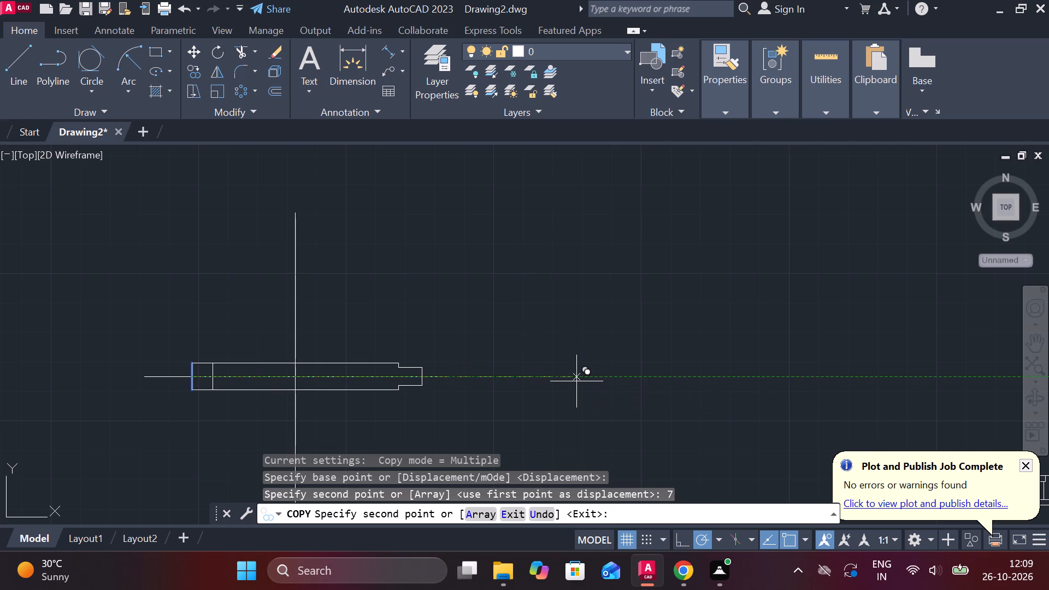
text(22)
key(Return)
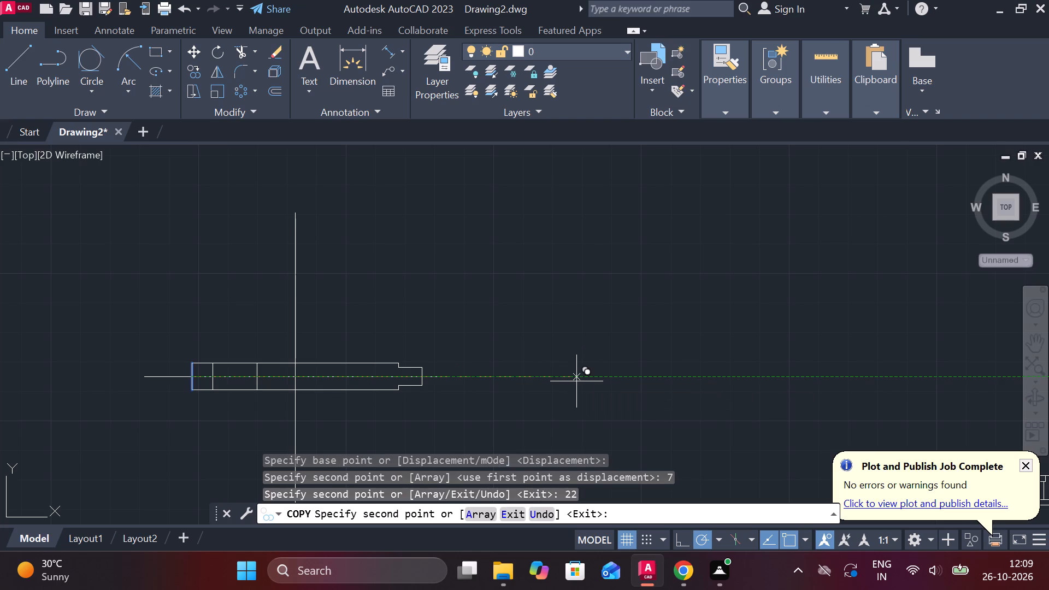
key(Escape)
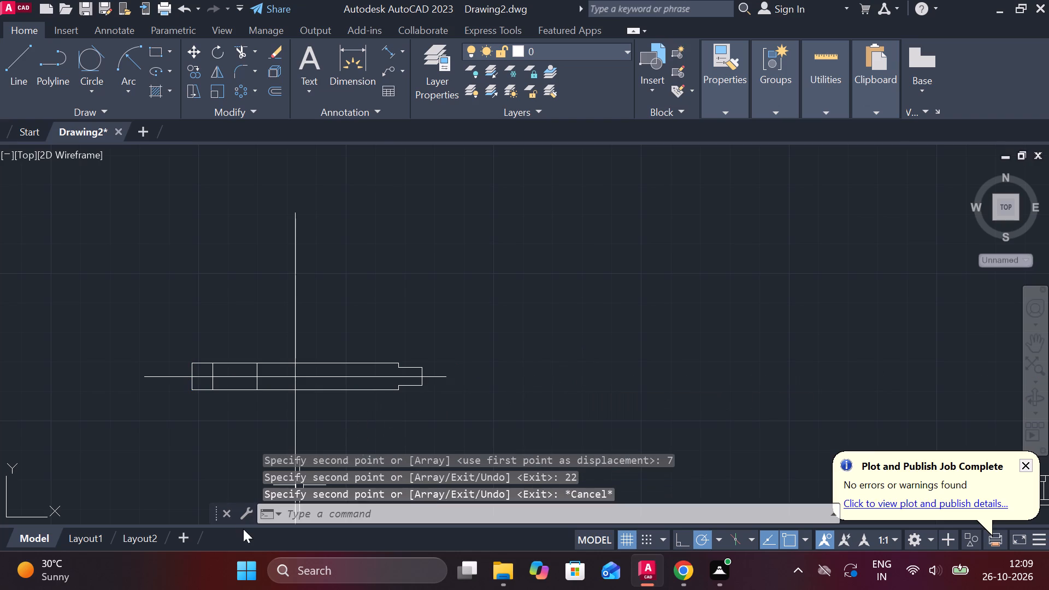
Draw a 5-unit diameter circle centred where the line 7 units from the left edge crosses the horizontal centre line.
scroll(167, 488, up, 2)
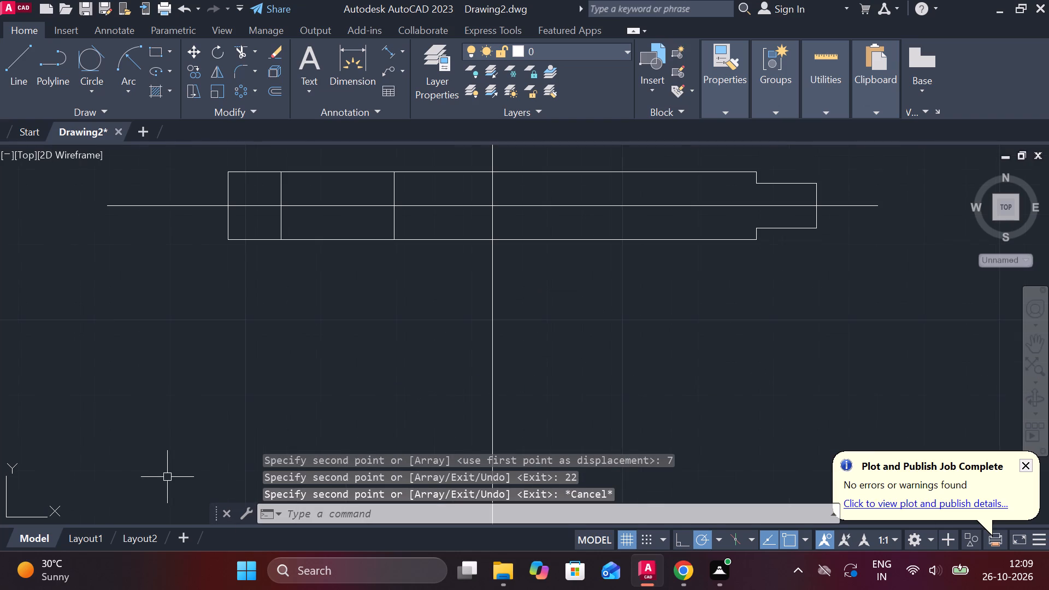
click(97, 93)
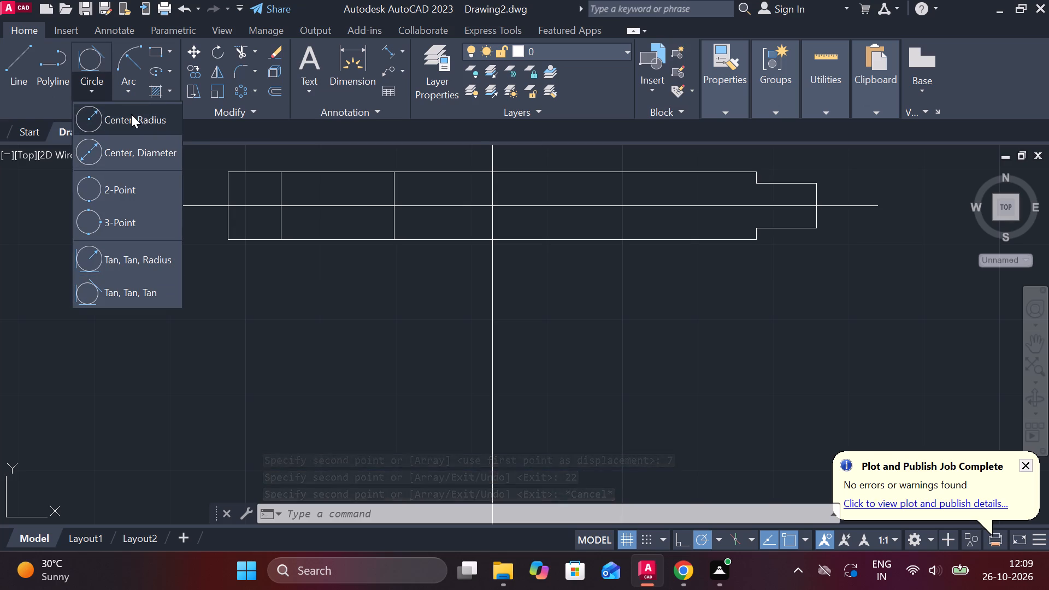
click(132, 151)
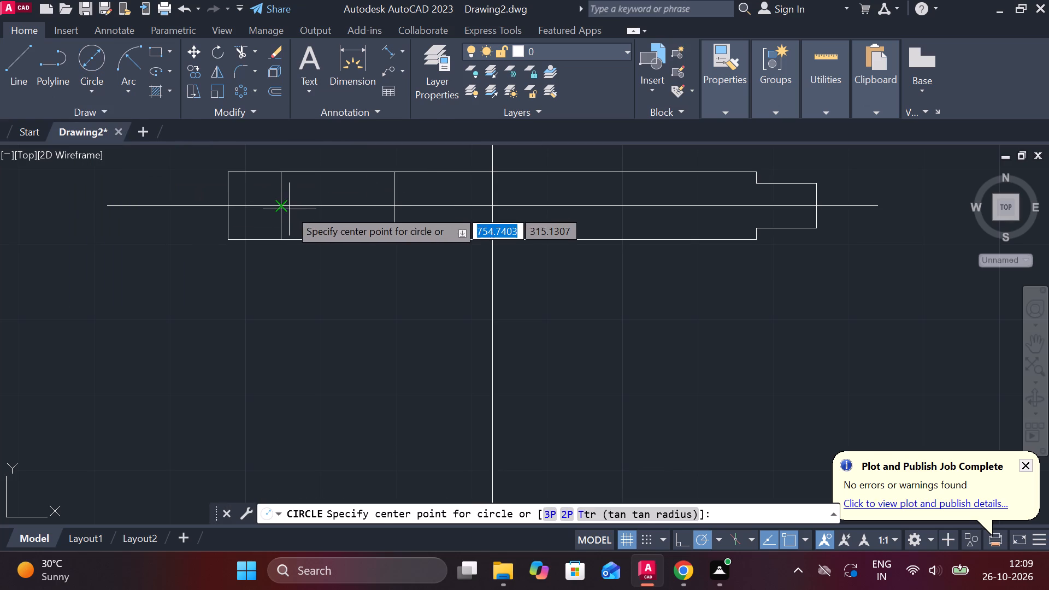
click(281, 209)
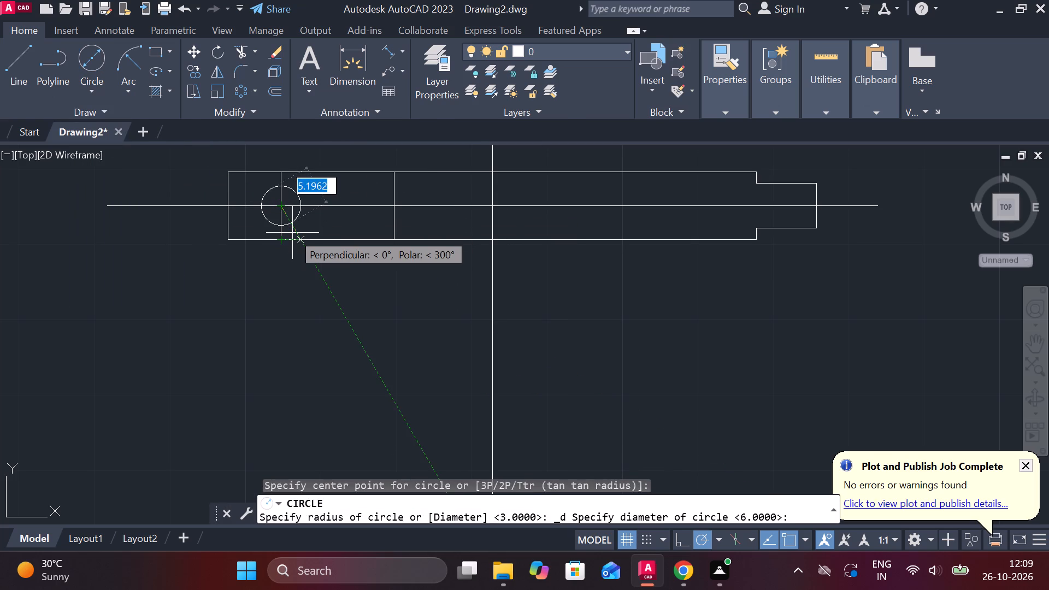
key(5)
key(Return)
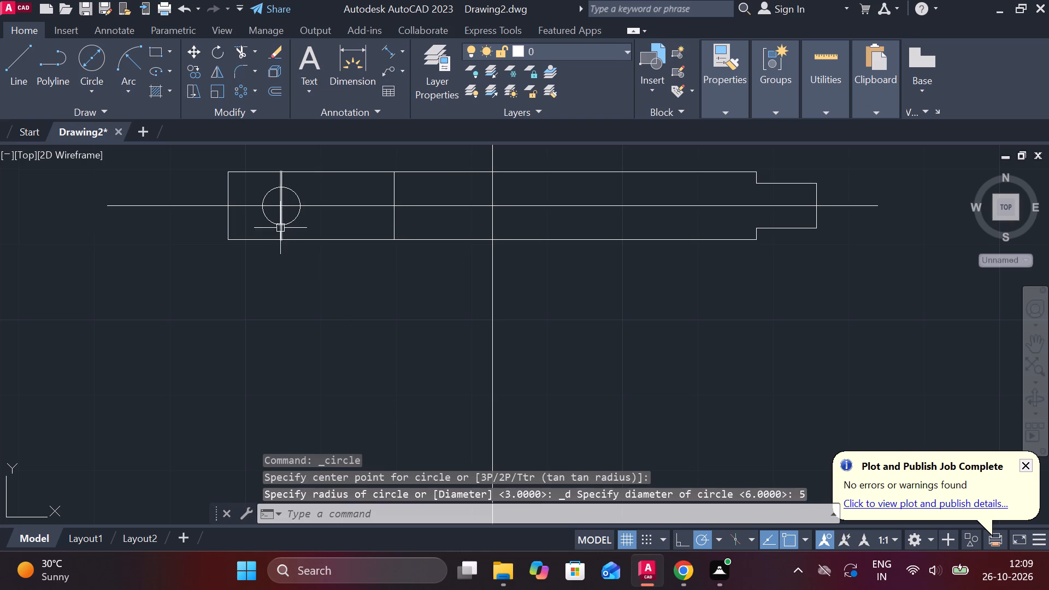
Draw a 2-unit diameter circle centred where the line 22 units from the left edge crosses the horizontal centre line.
click(81, 60)
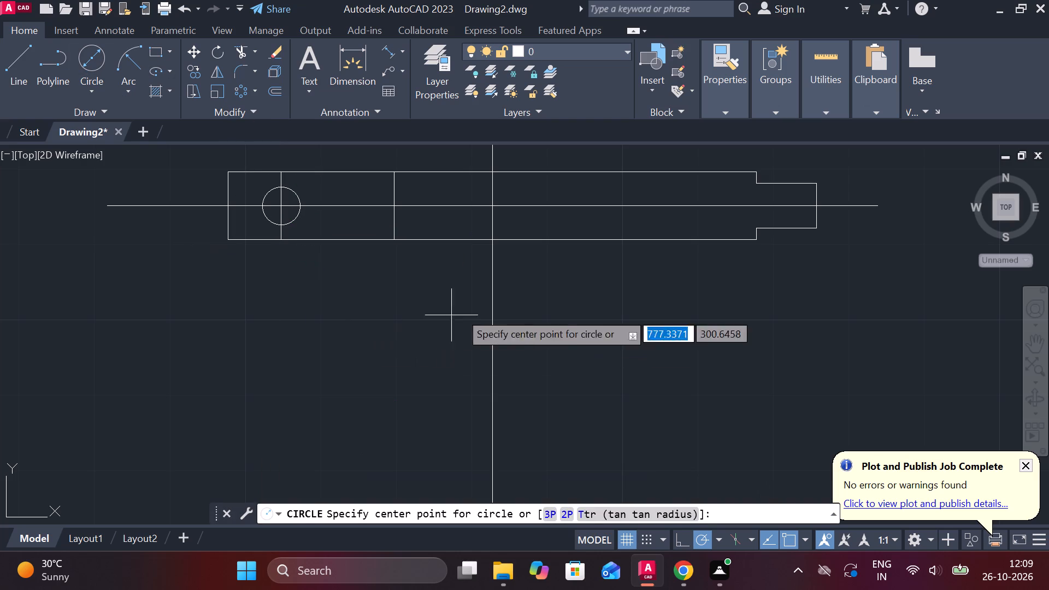
click(391, 203)
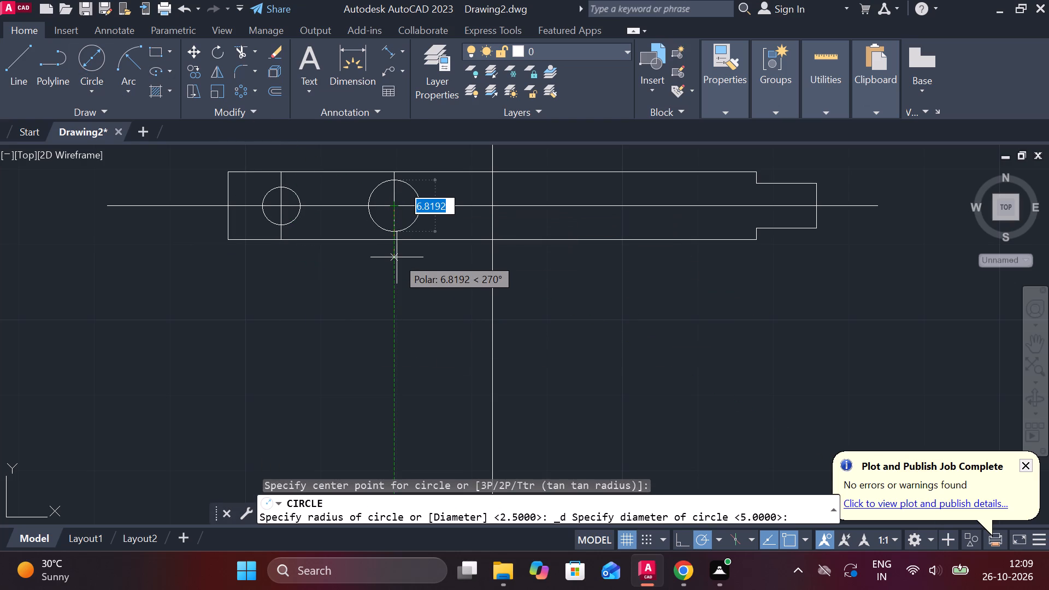
key(2)
key(Return)
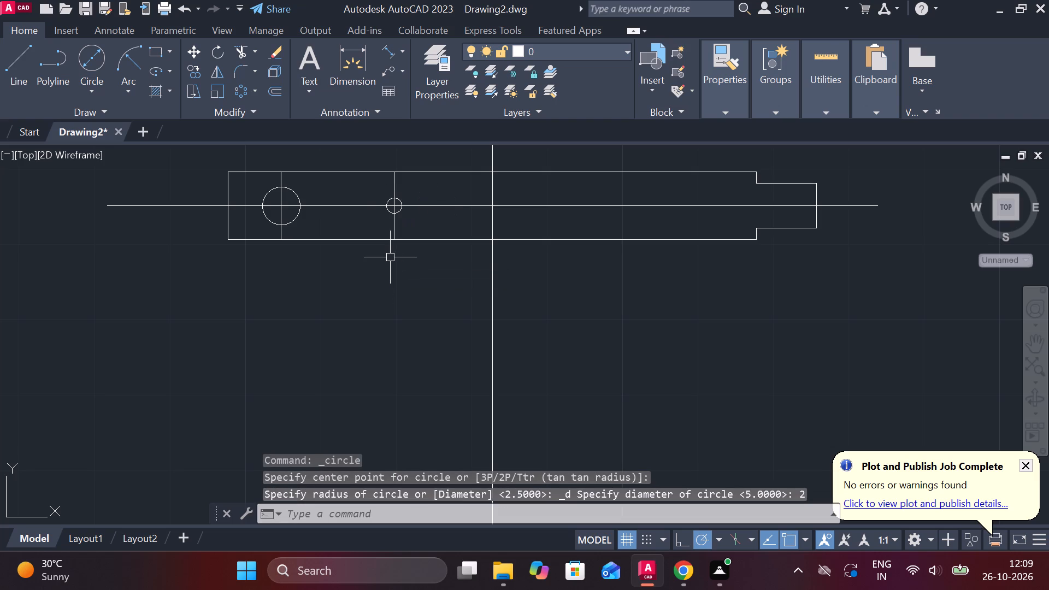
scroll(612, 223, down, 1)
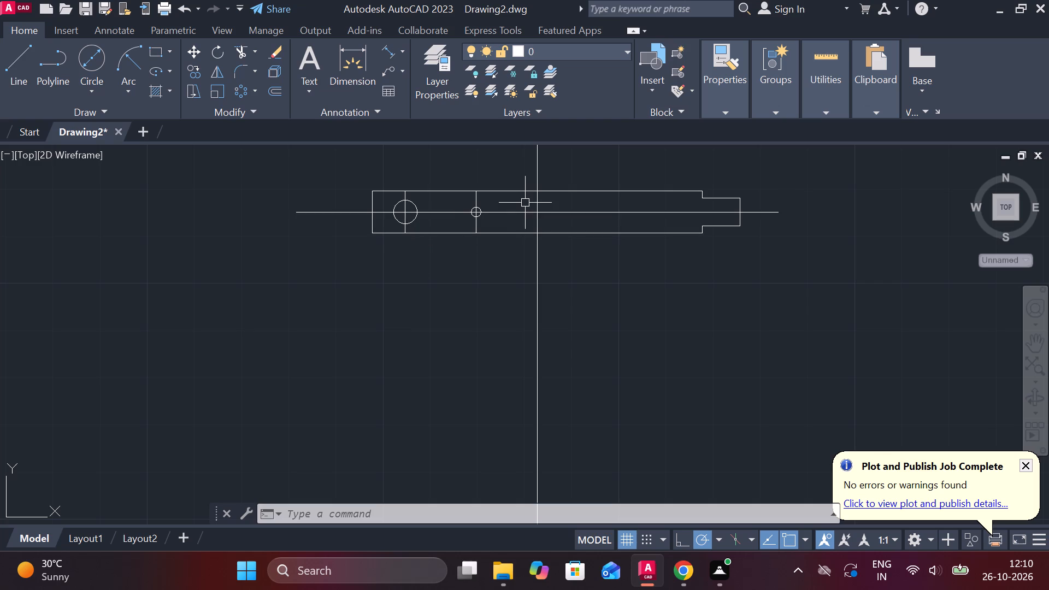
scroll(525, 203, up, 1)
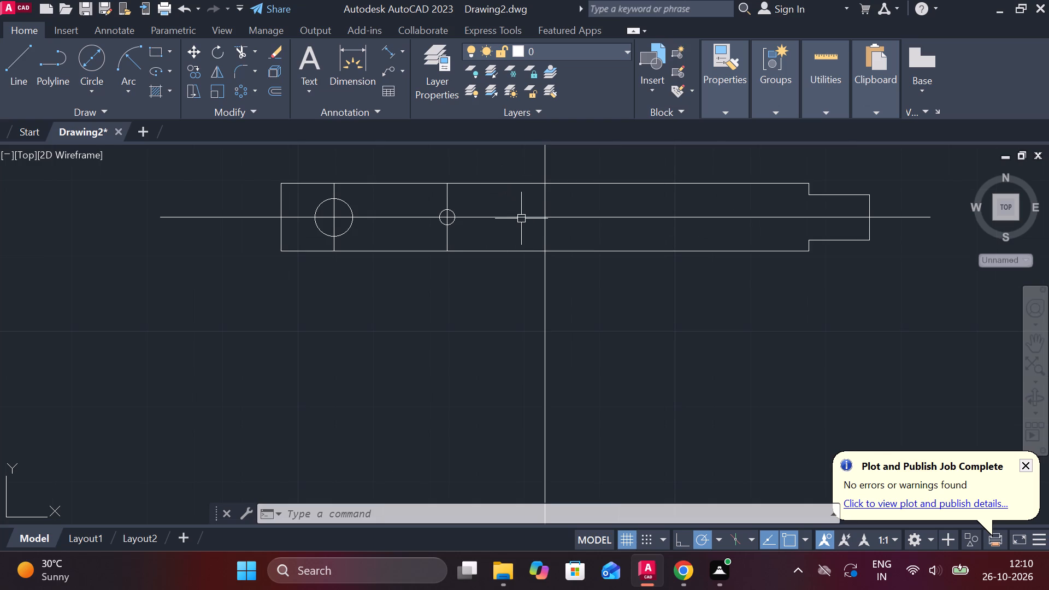
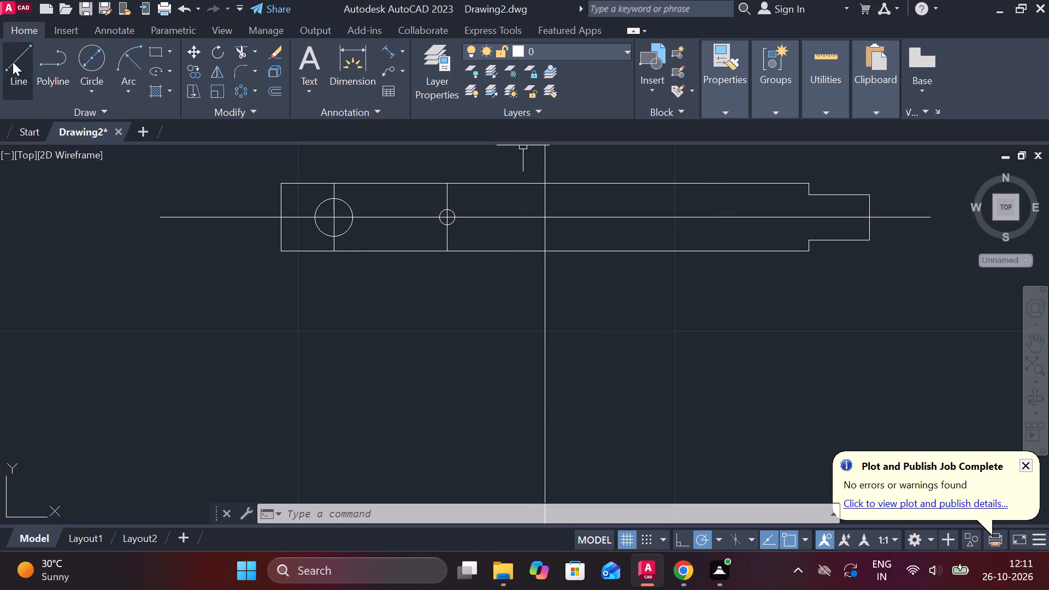
Copy the long vertical centre line 8 units to the right along the horizontal centre line.
click(546, 290)
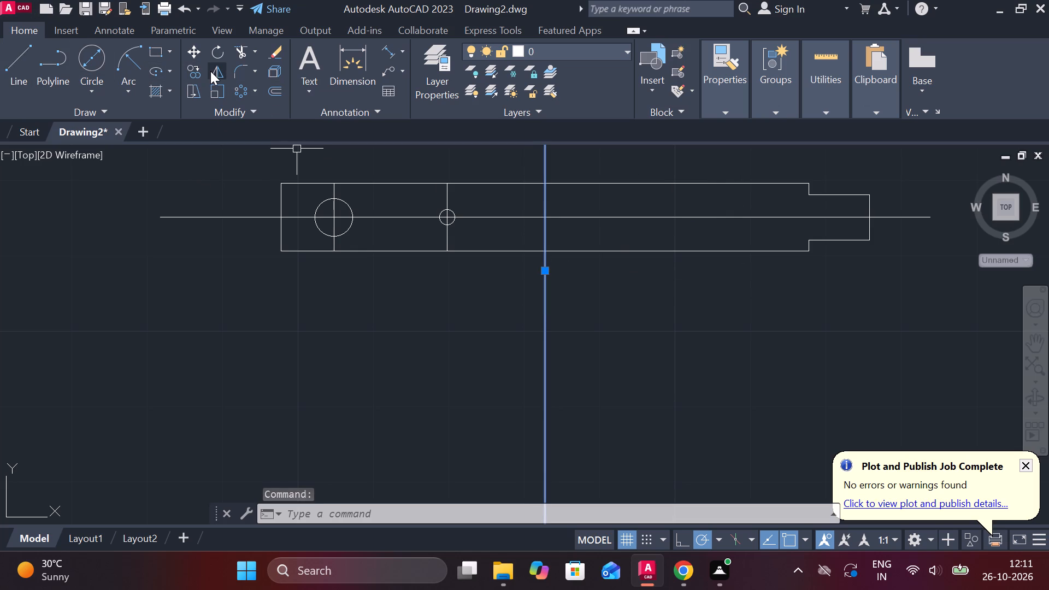
click(192, 72)
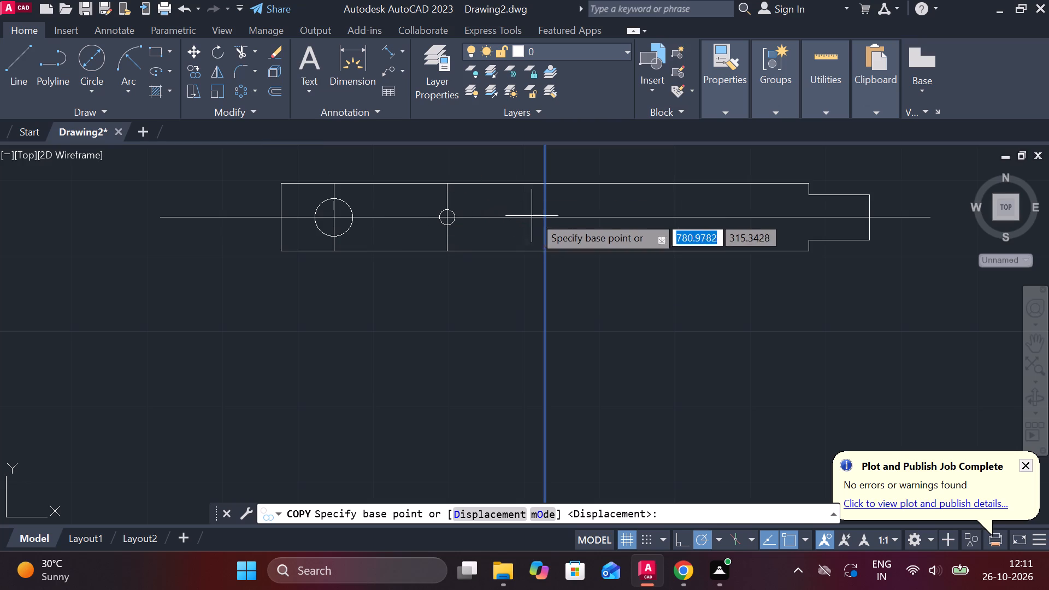
click(549, 217)
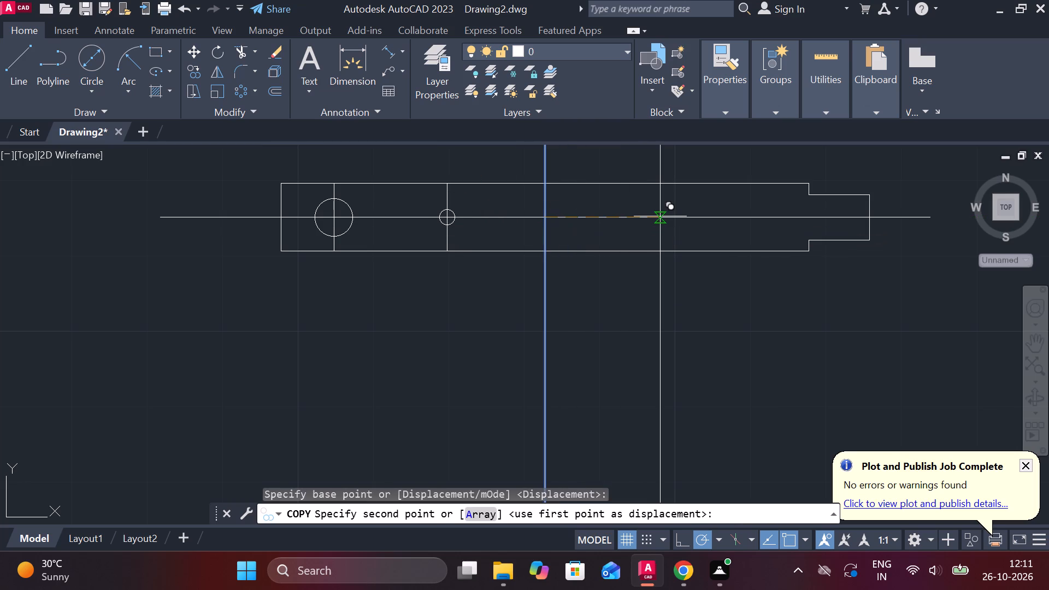
key(8)
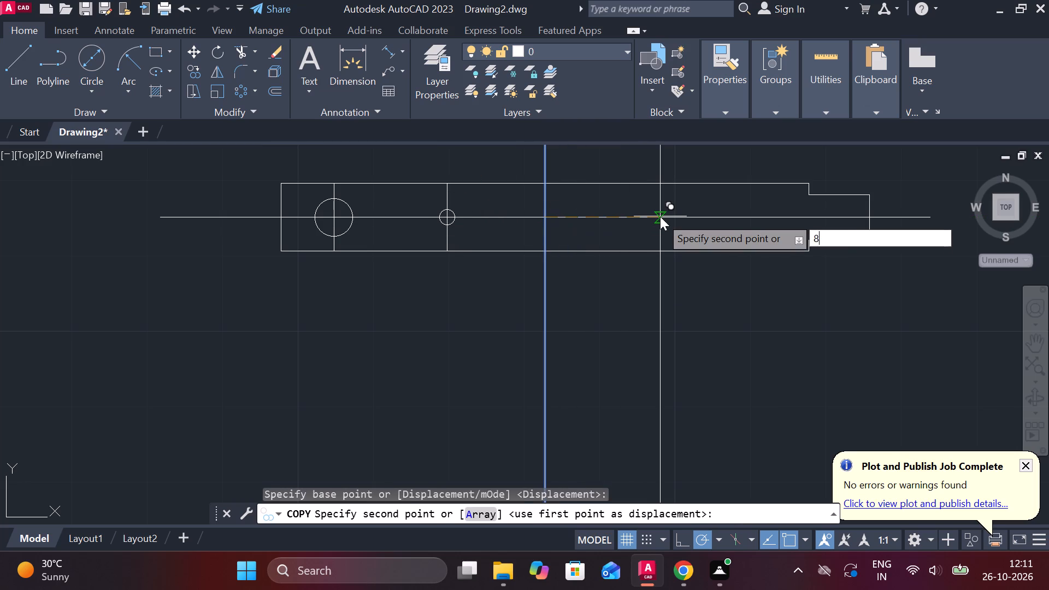
key(Return)
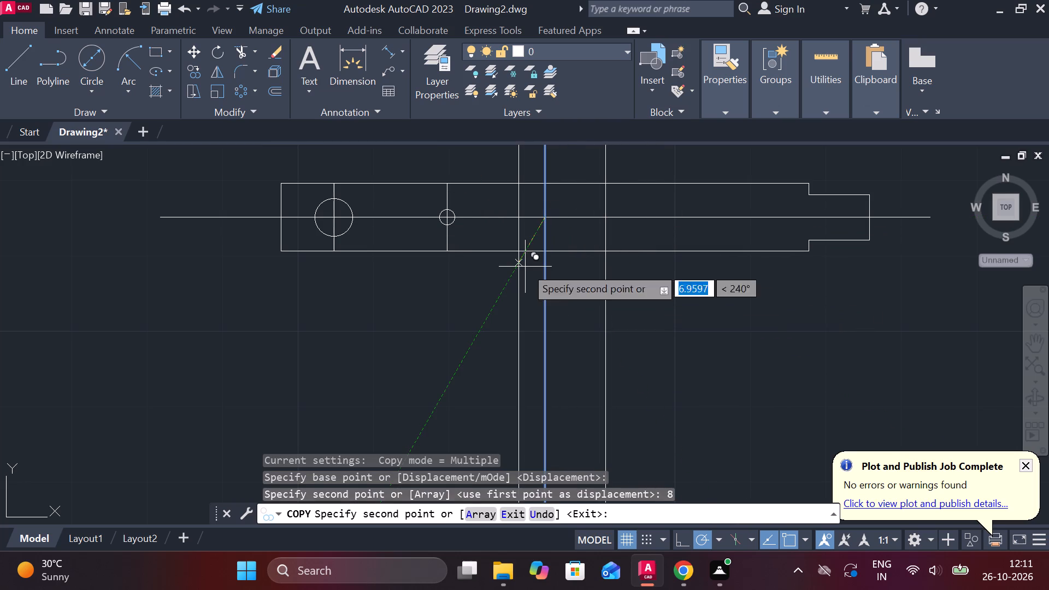
key(Escape)
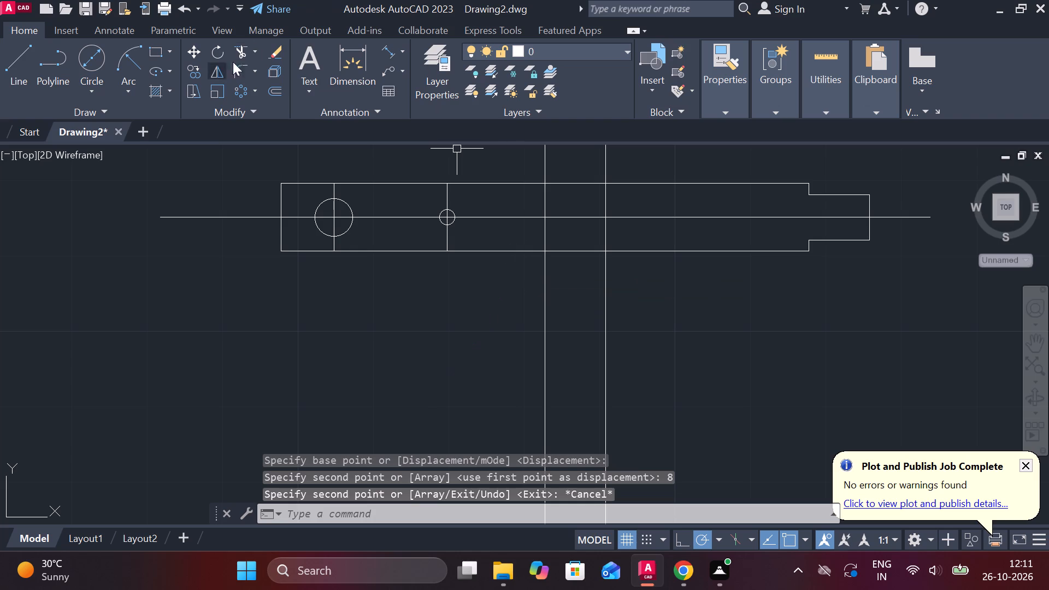
Trim the copied vertical line above and below the part so it stays only within the body outline.
click(246, 49)
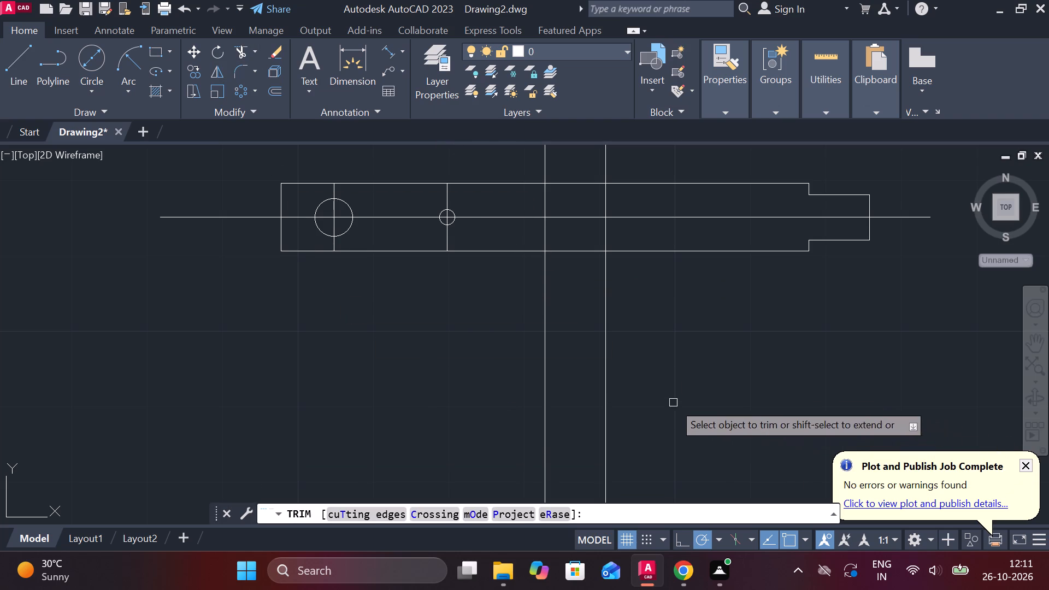
click(609, 396)
scroll(651, 296, down, 2)
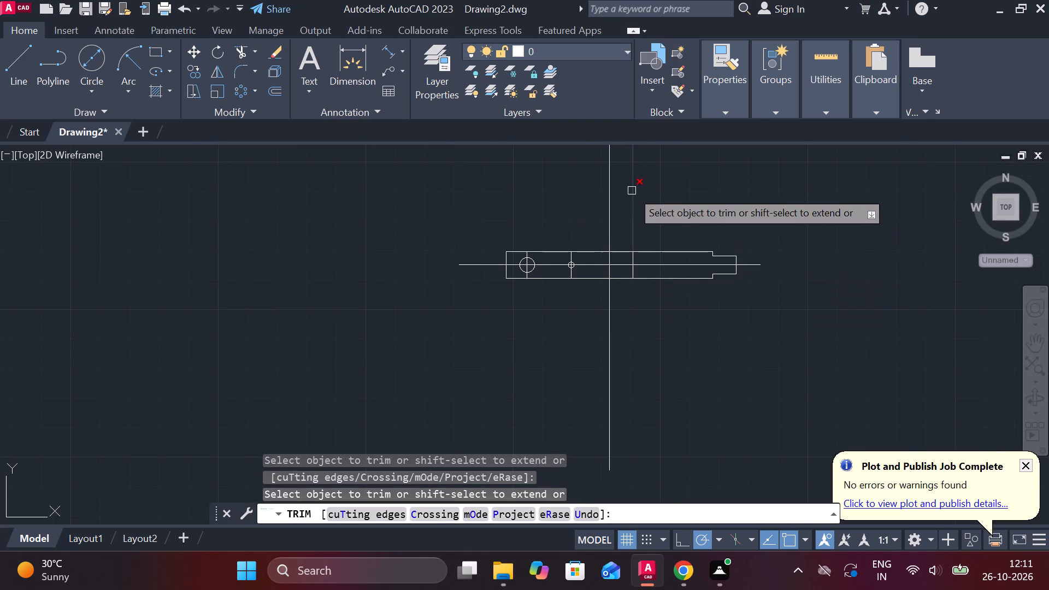
click(632, 191)
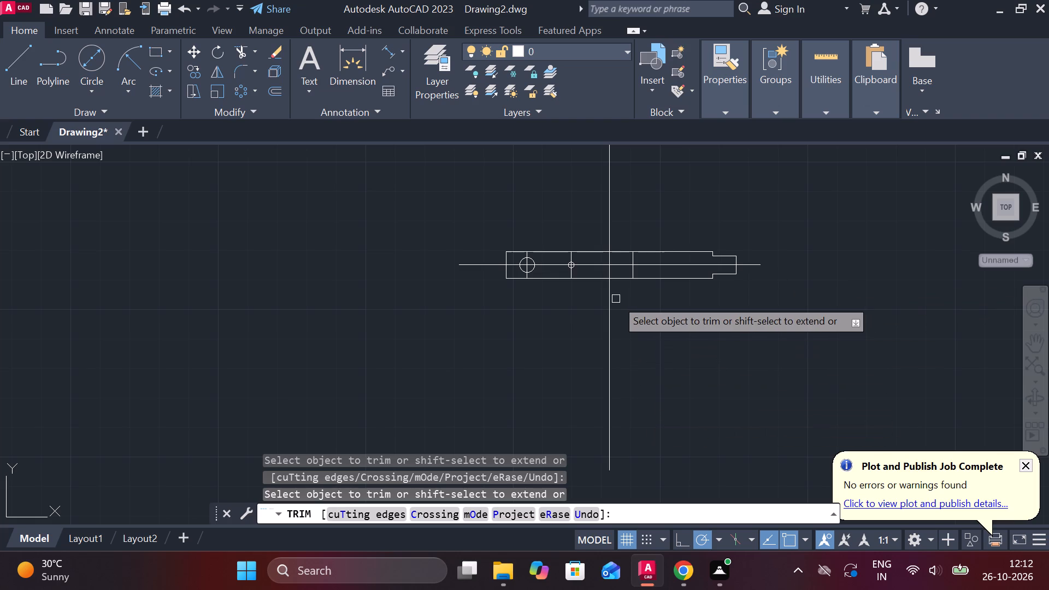
key(Escape)
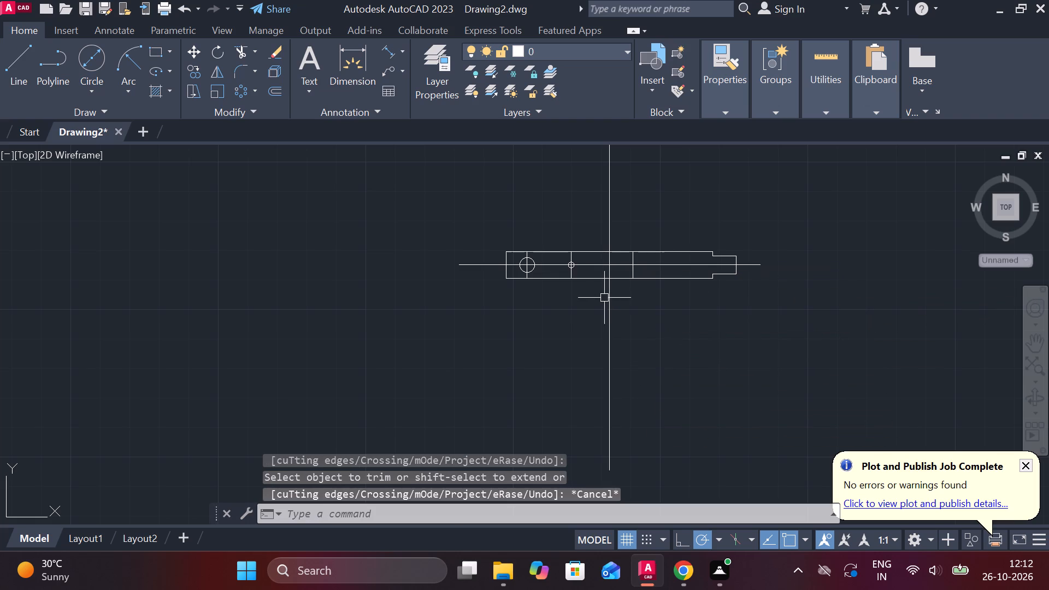
Copy the trimmed vertical line 1.5 units to the right and 1.5 units to the left along the horizontal centre line.
scroll(661, 274, up, 2)
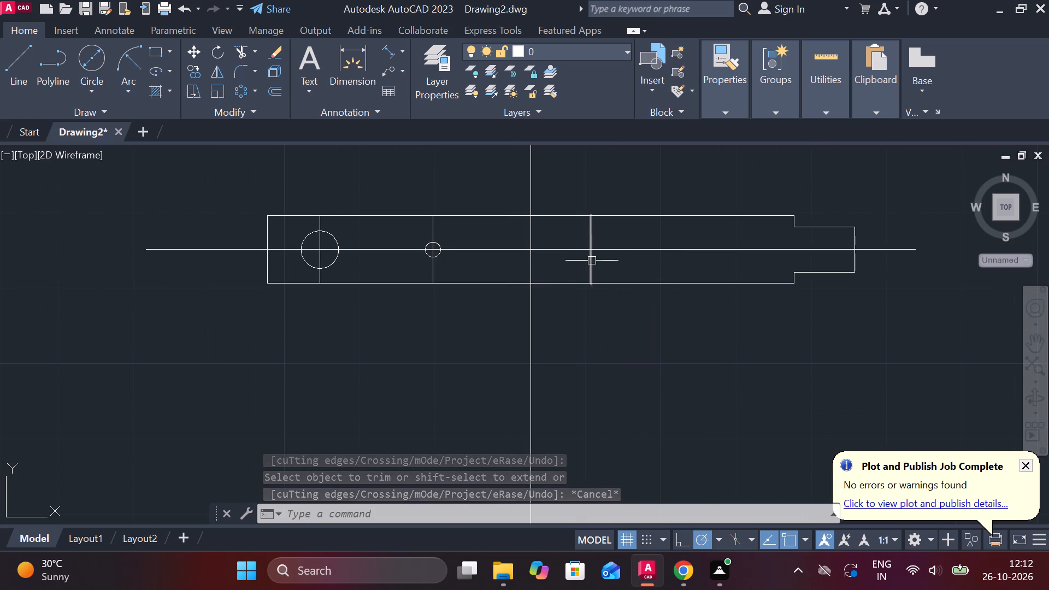
click(591, 261)
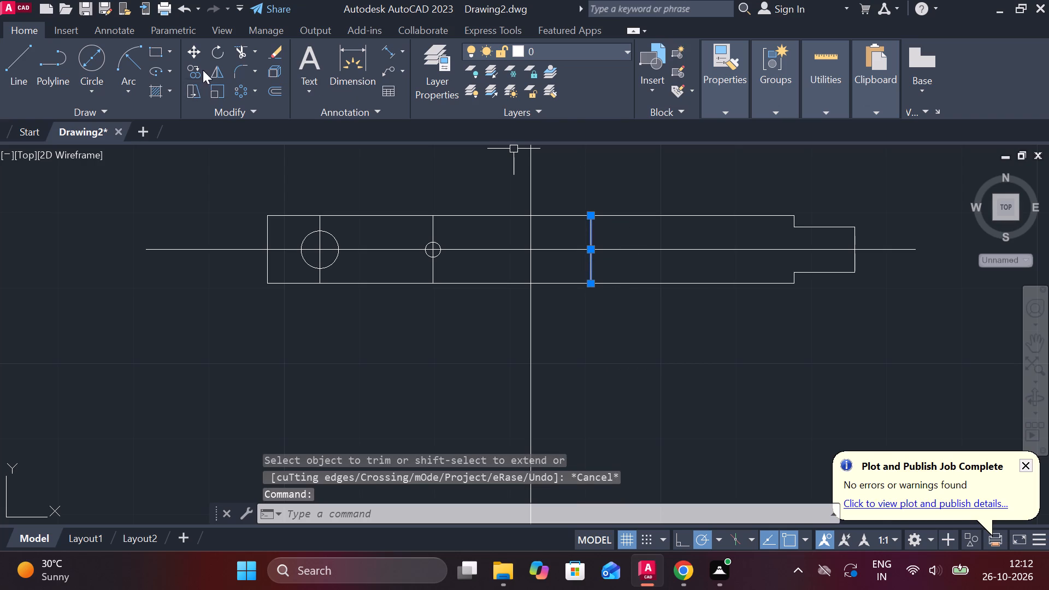
click(191, 73)
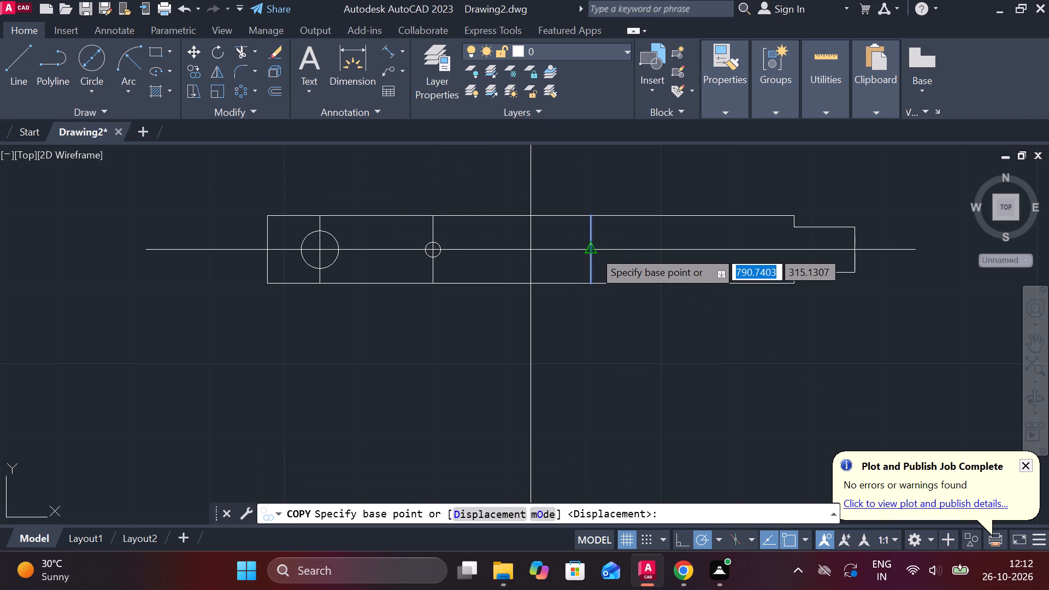
click(593, 250)
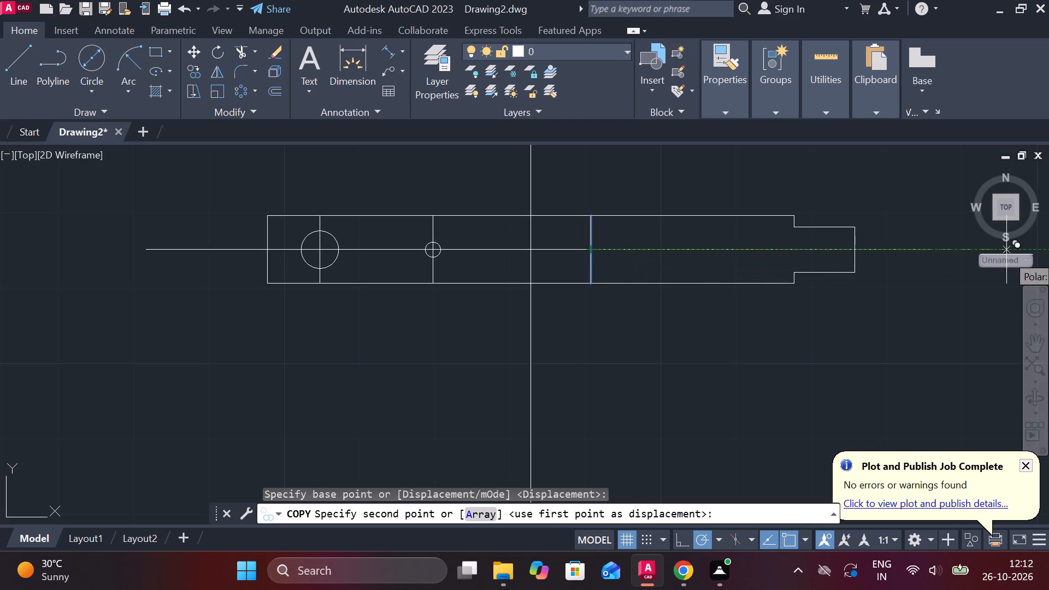
key(1)
text(.5)
key(Return)
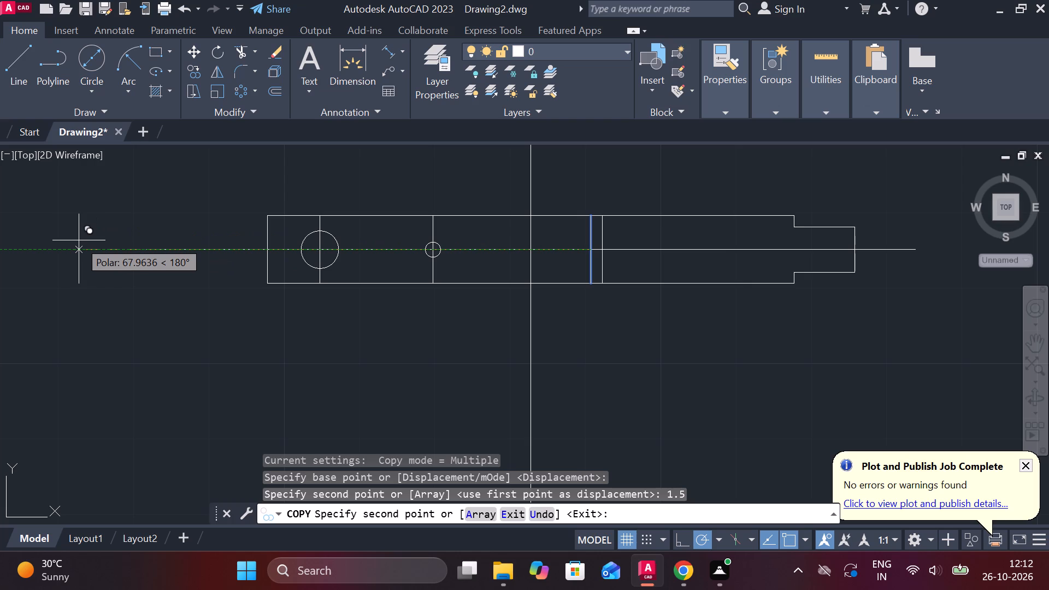
text(1.5)
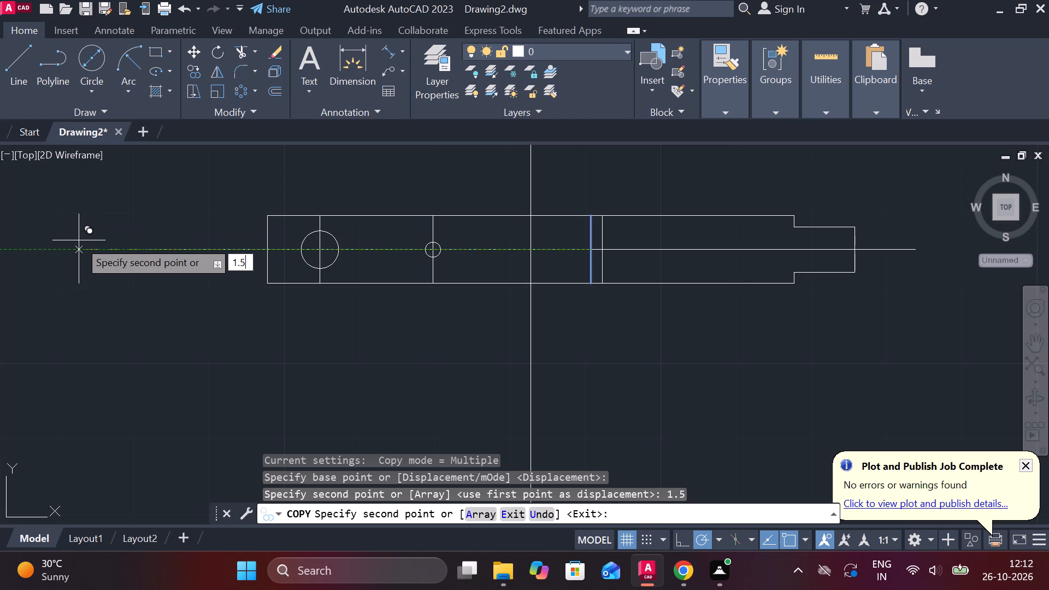
key(Return)
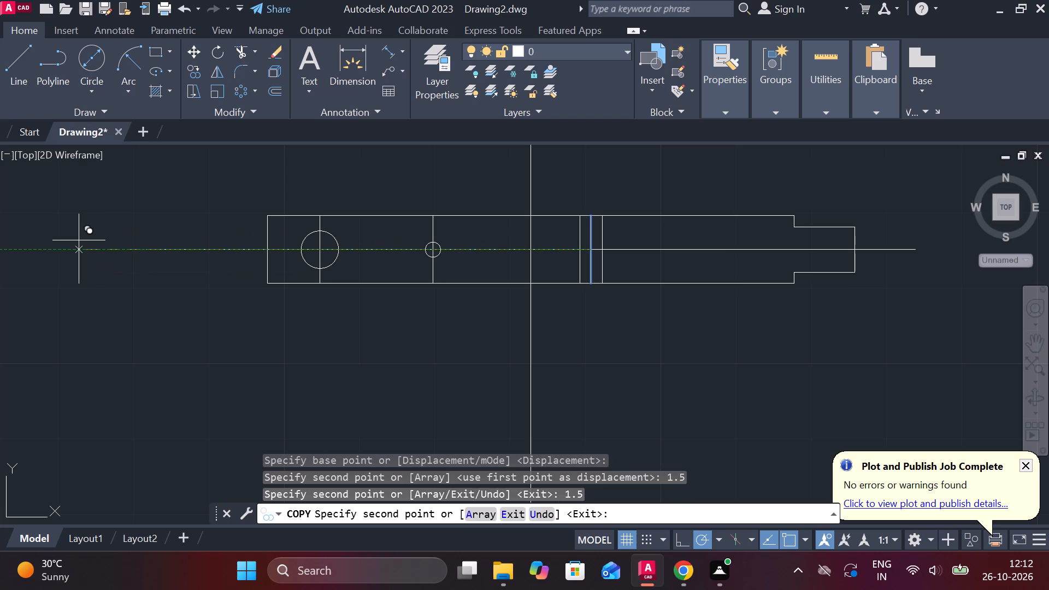
key(Escape)
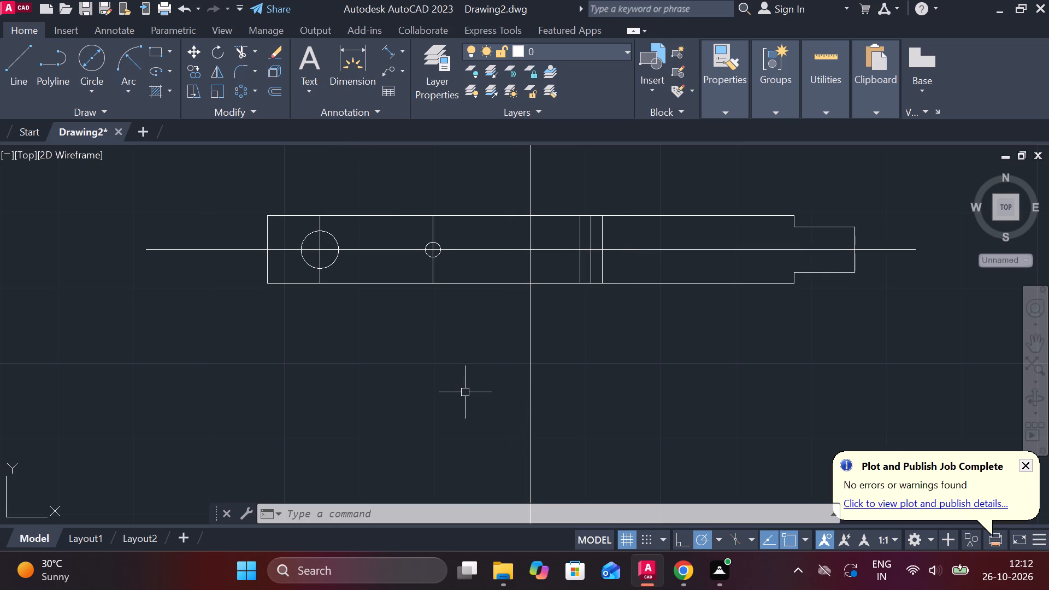
scroll(465, 392, down, 1)
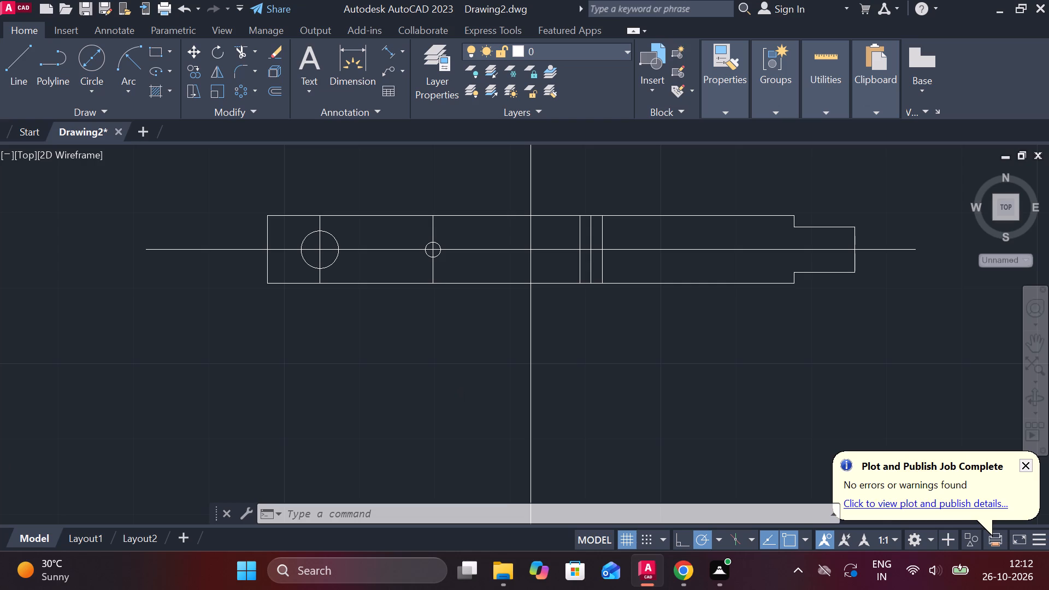
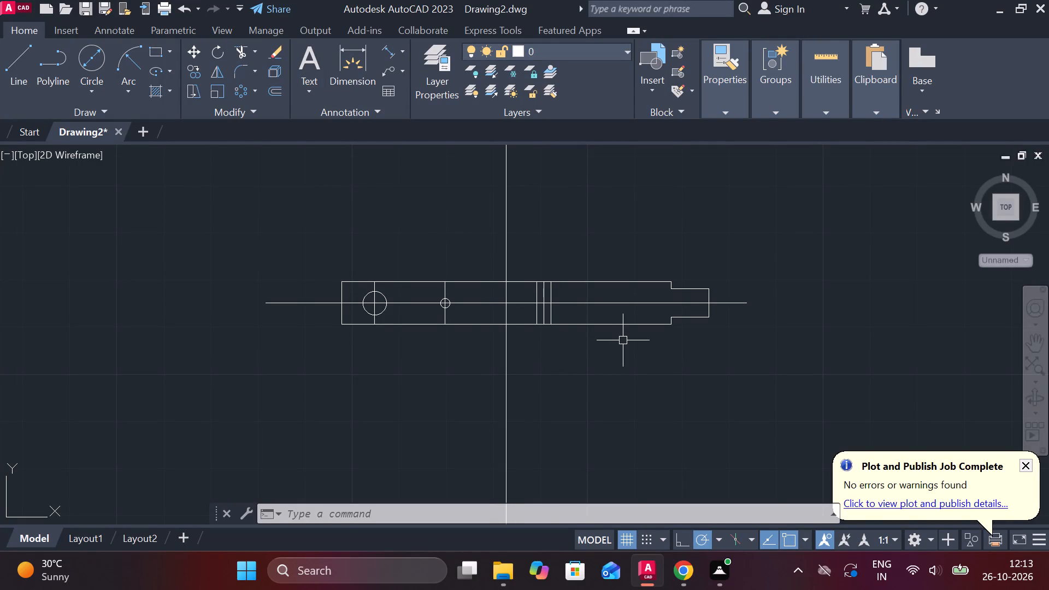
Trim the long vertical centre line above and below the part so it stays within the body outline.
scroll(624, 340, down, 3)
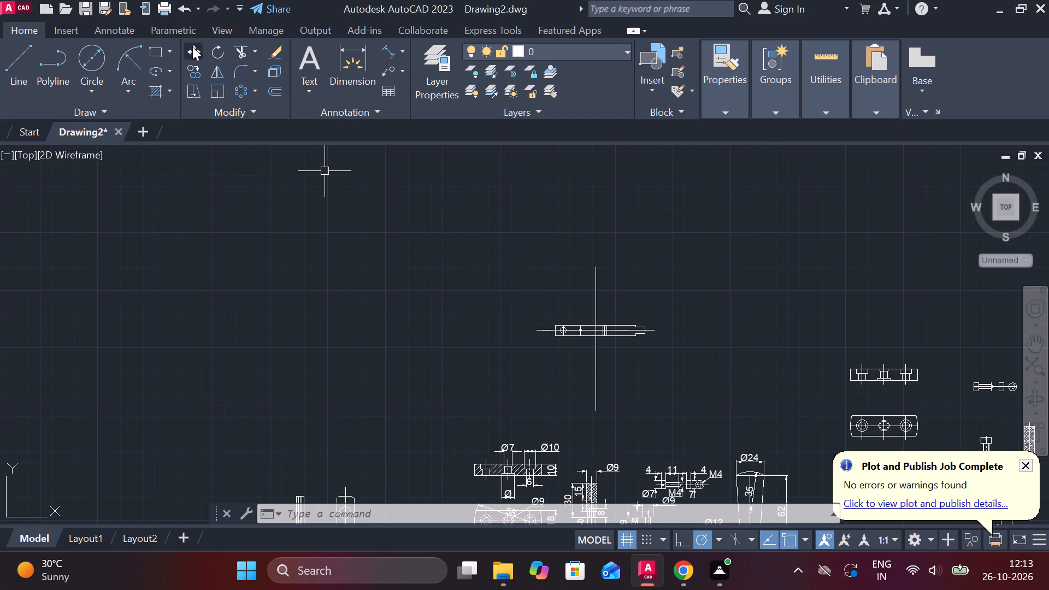
click(244, 52)
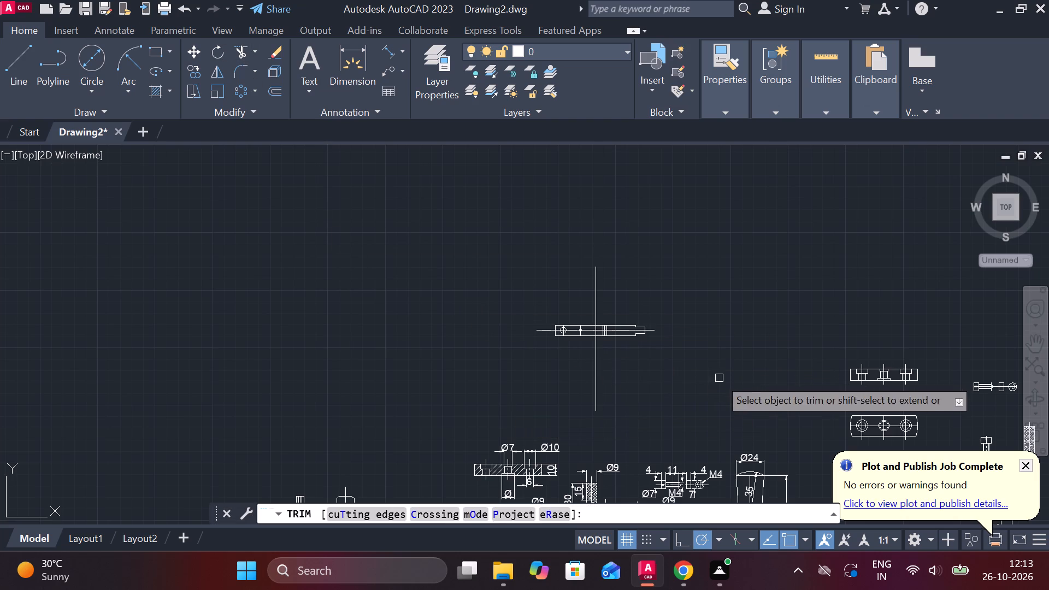
click(596, 381)
click(592, 291)
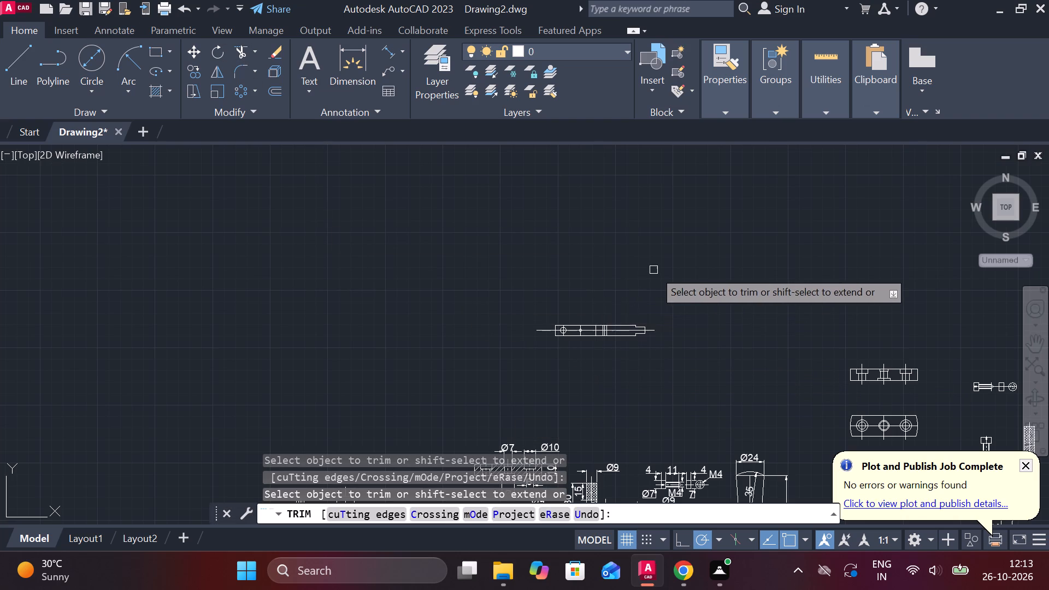
scroll(653, 270, down, 1)
scroll(657, 305, up, 3)
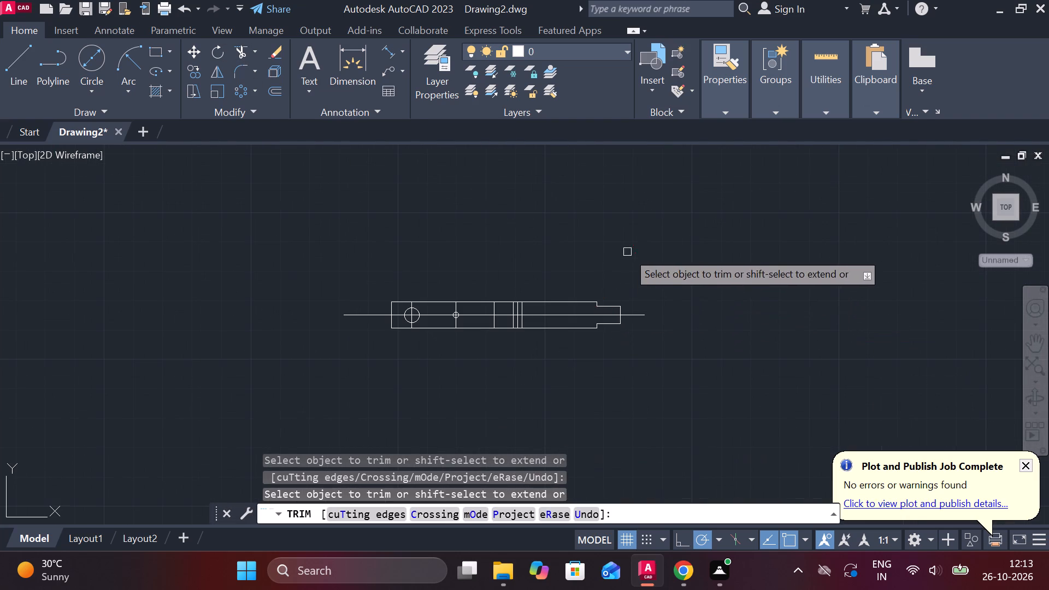
key(Escape)
Copy the whole part view, including centre lines and holes, to the empty area above the existing views on the far right.
click(249, 235)
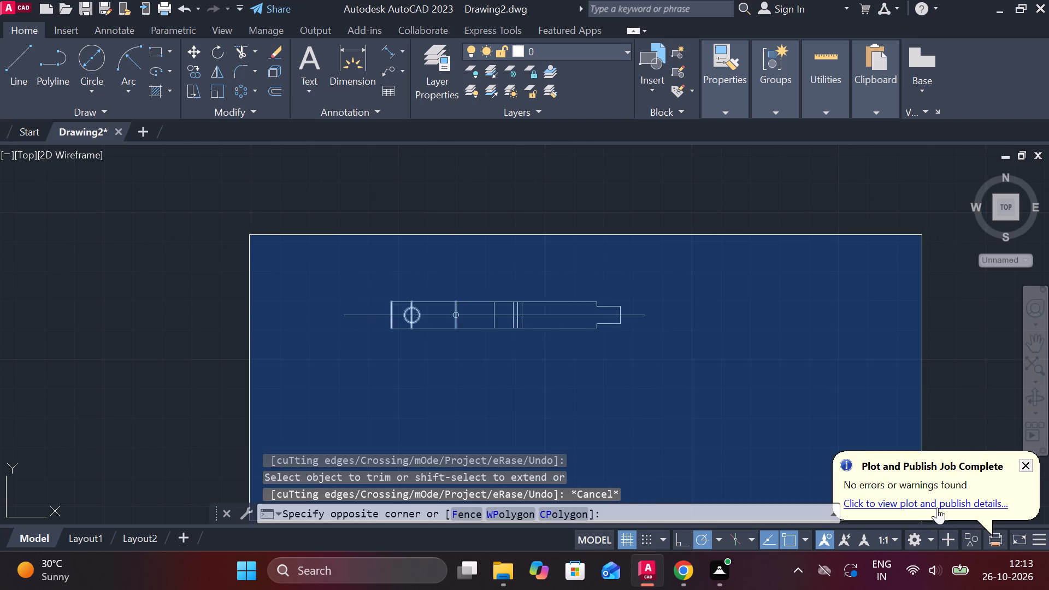
click(692, 391)
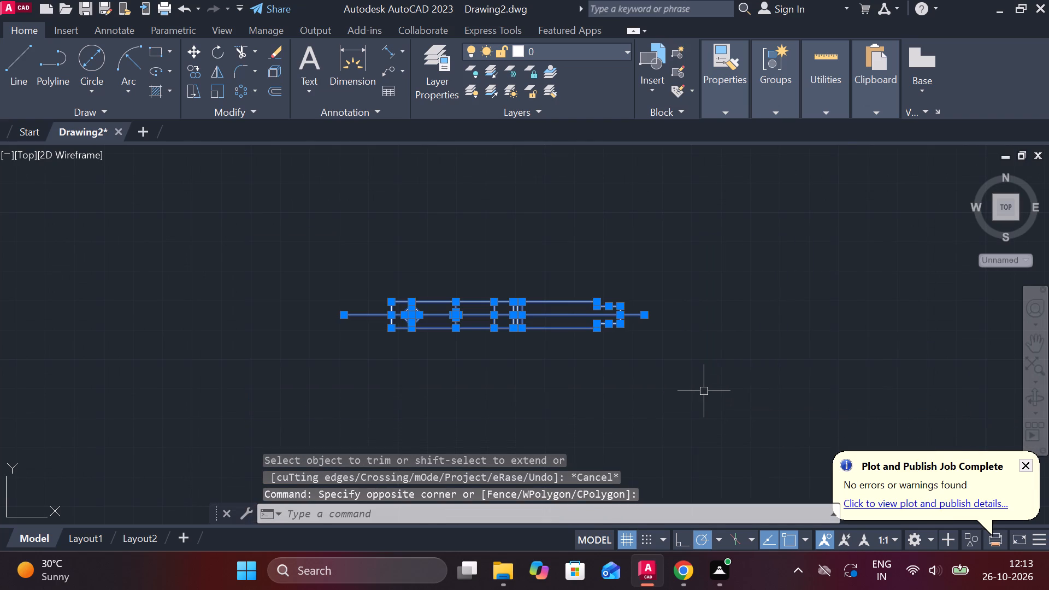
text(CO')
key(Return)
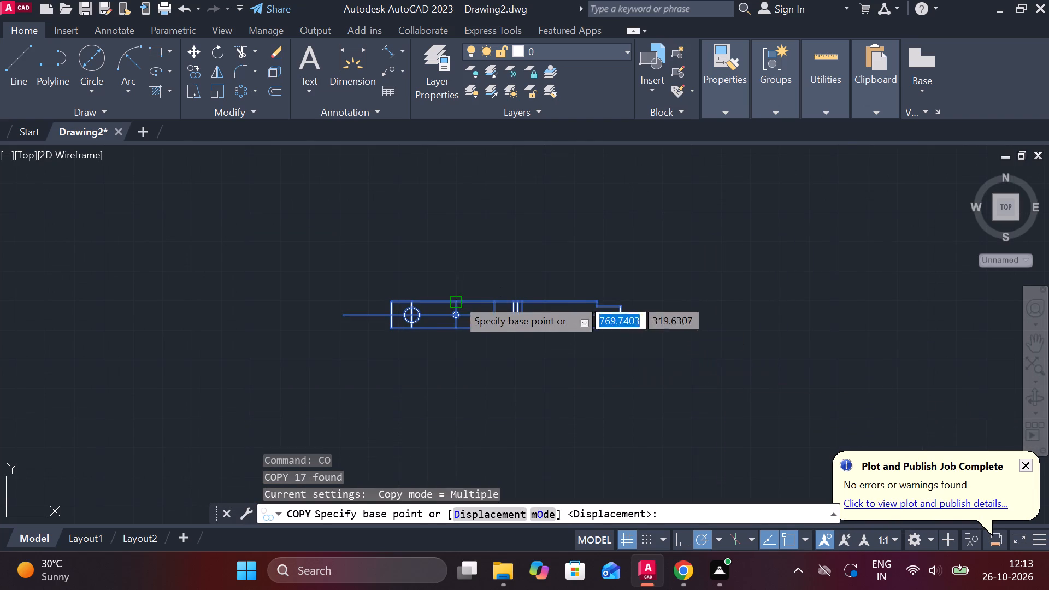
click(473, 319)
scroll(1023, 377, down, 2)
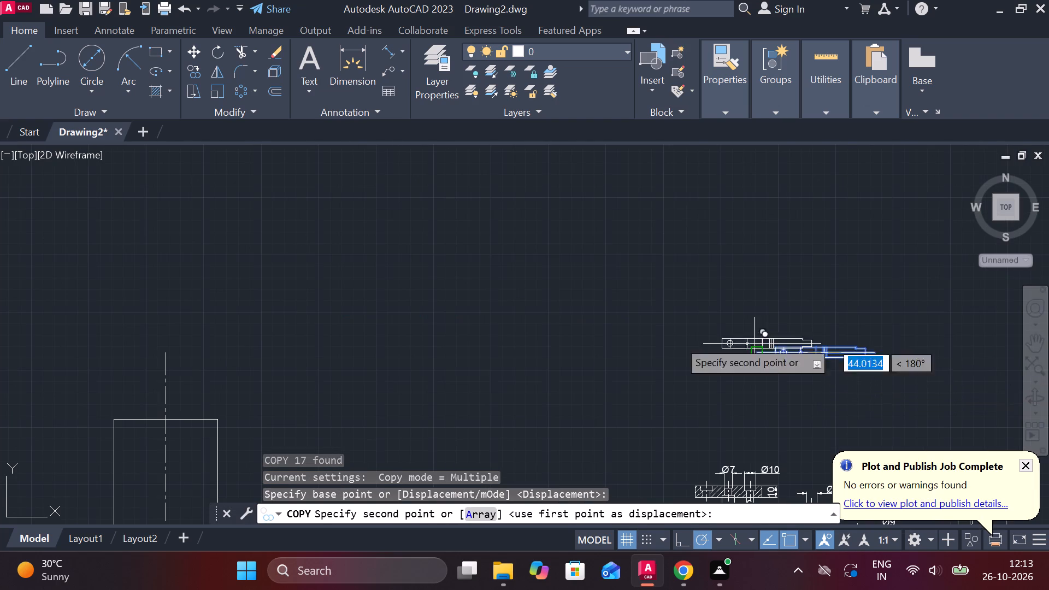
scroll(463, 330, down, 2)
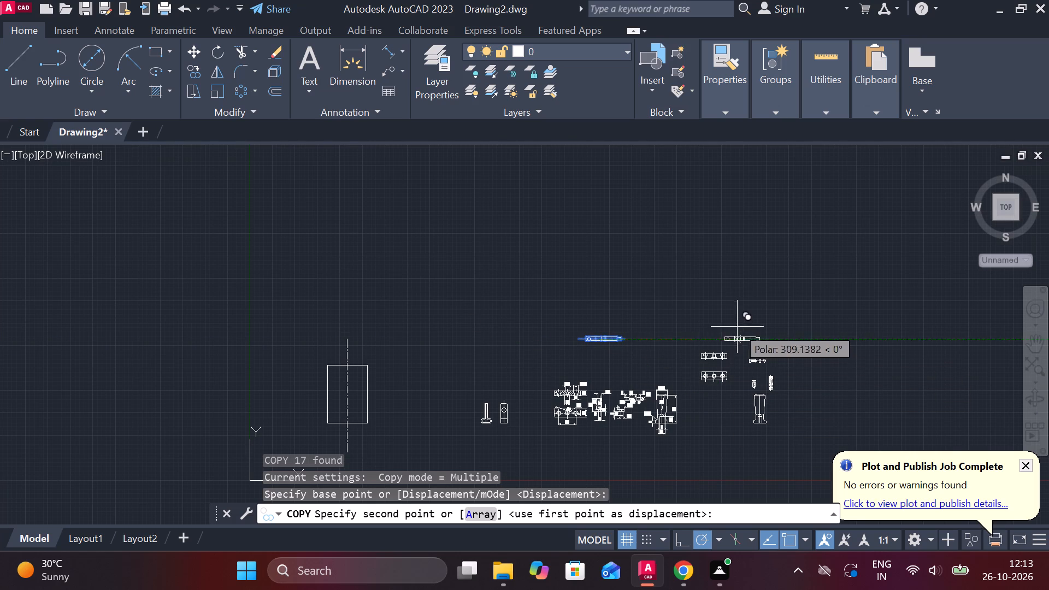
click(727, 323)
key(Escape)
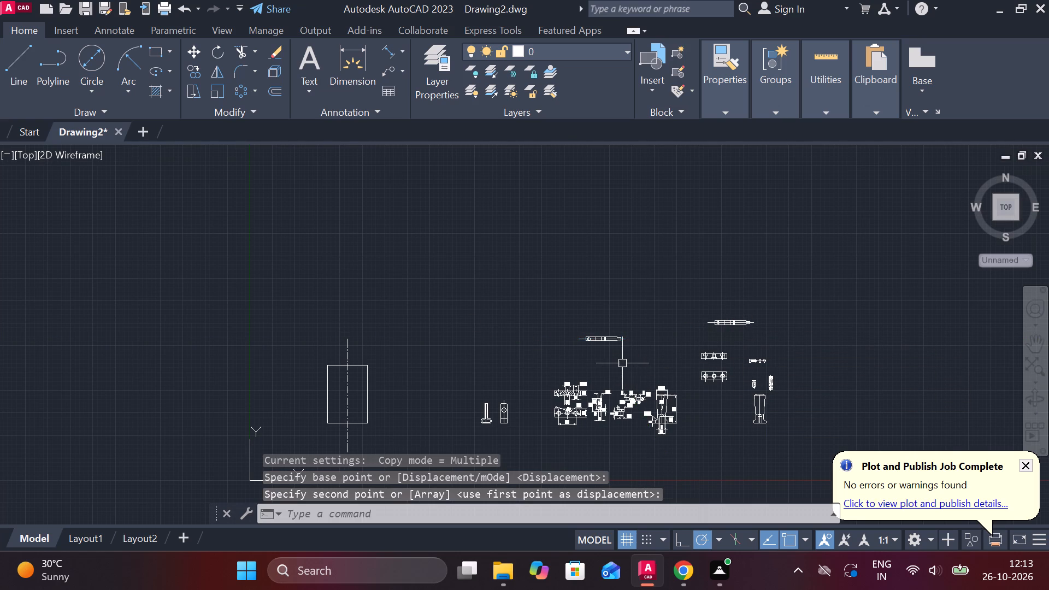
In the original view, stretch both ends of the trimmed vertical centre line beyond the body's upper and lower edges.
scroll(606, 356, up, 5)
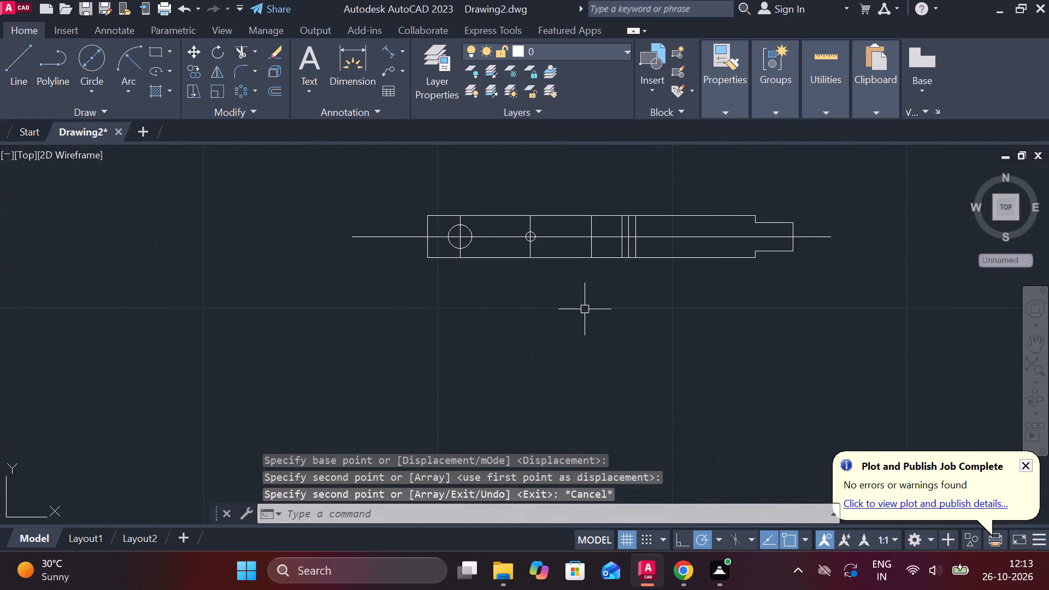
click(592, 250)
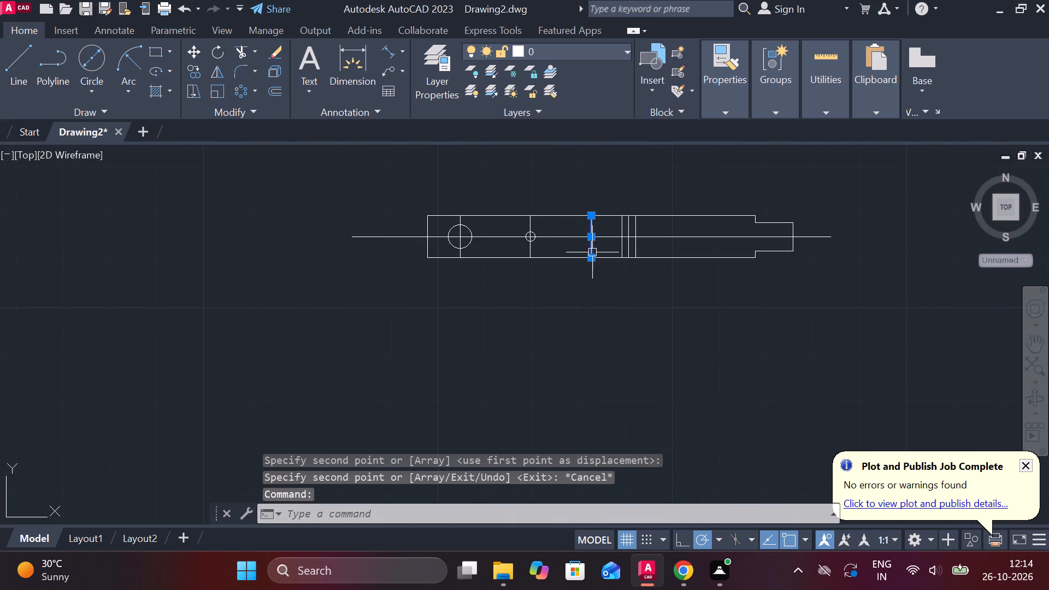
click(592, 256)
click(589, 285)
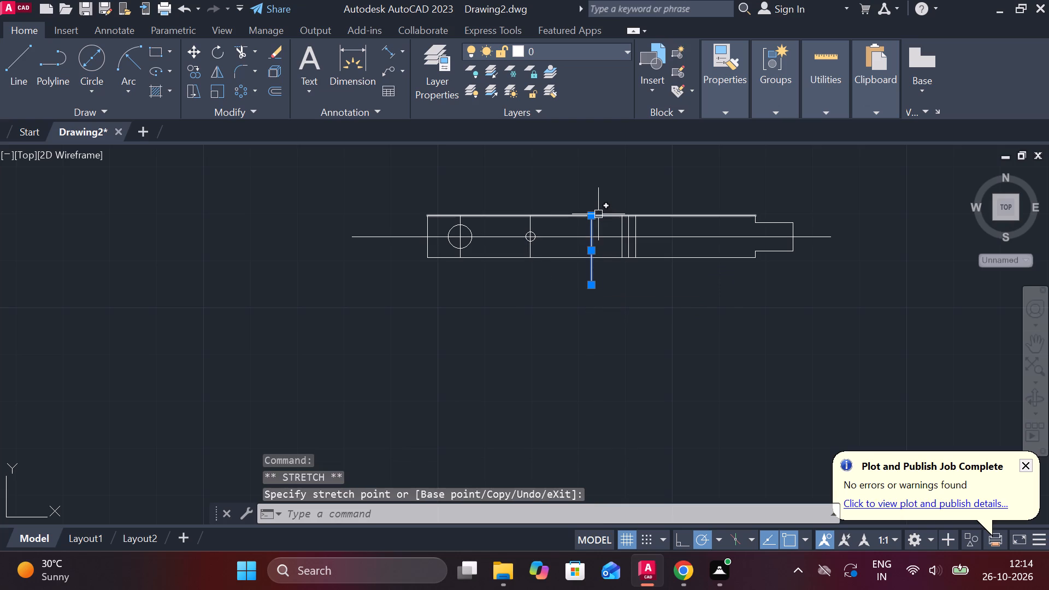
click(593, 215)
click(591, 180)
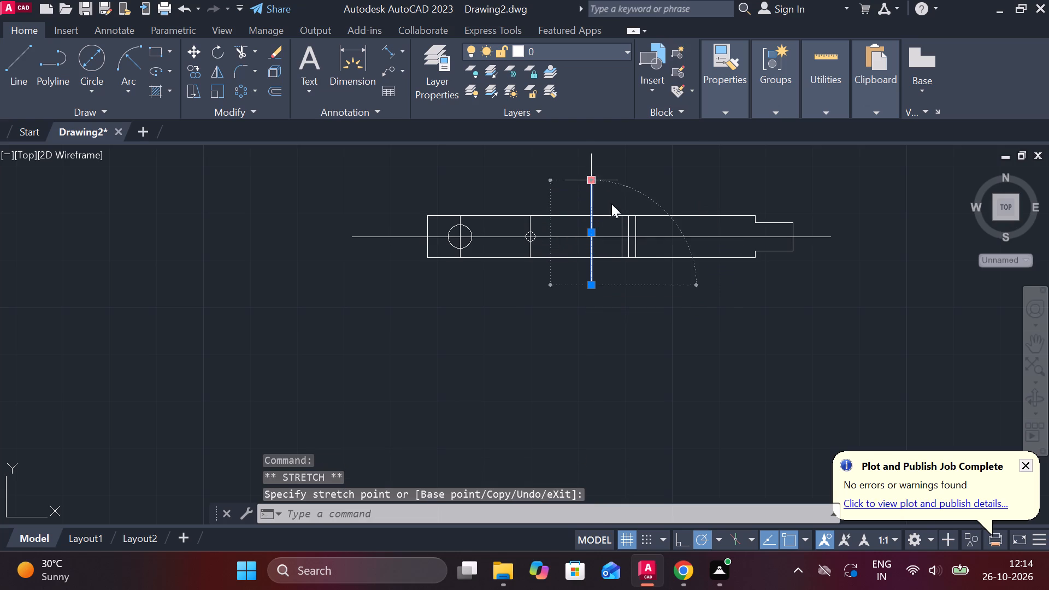
key(Escape)
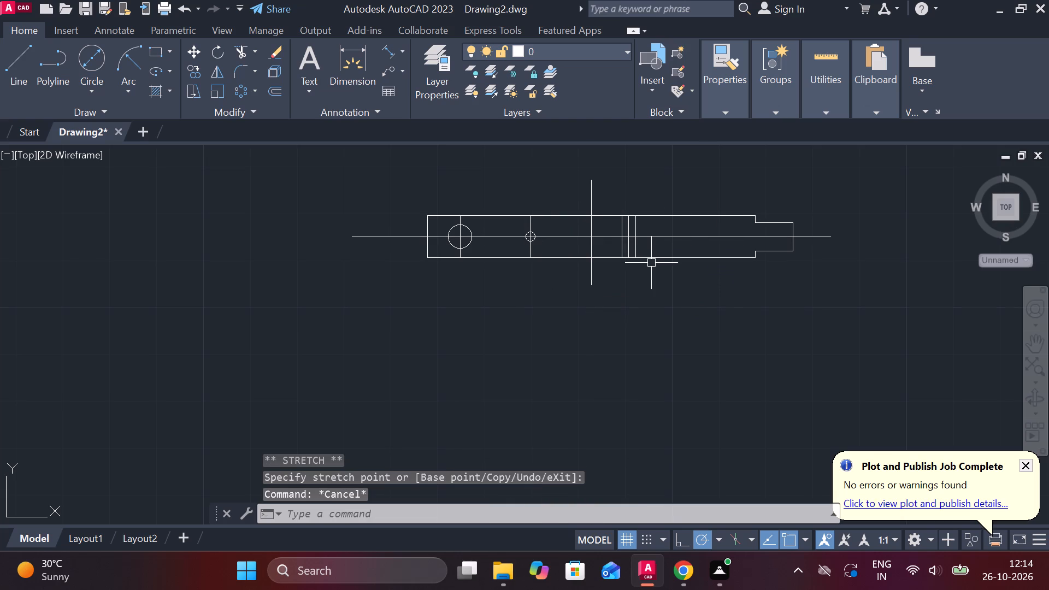
Add a horizontal linear dimension for the length of the stepped end, placed above the part.
click(399, 48)
click(403, 71)
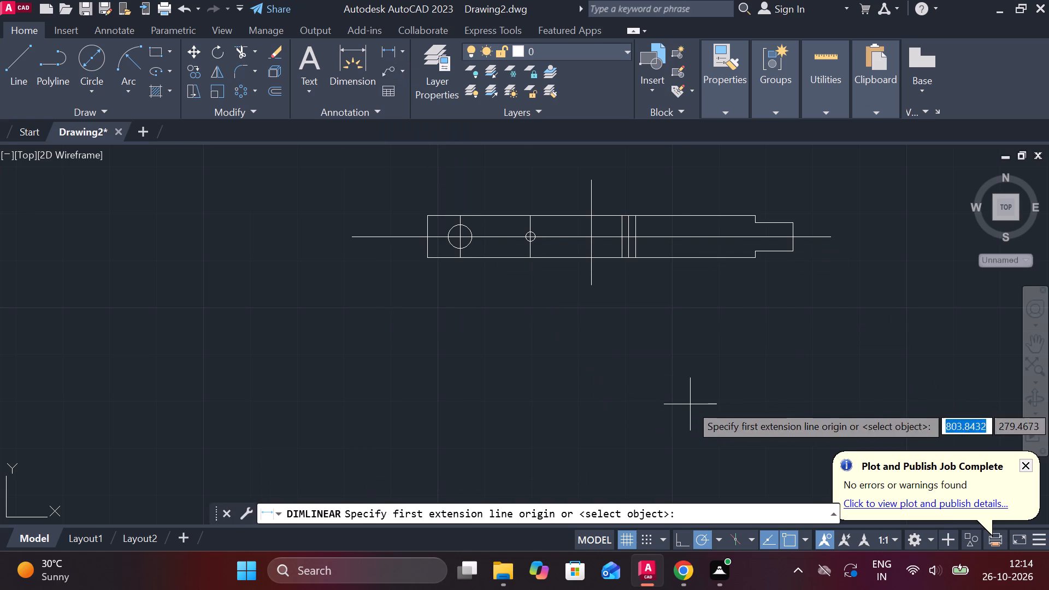
click(757, 216)
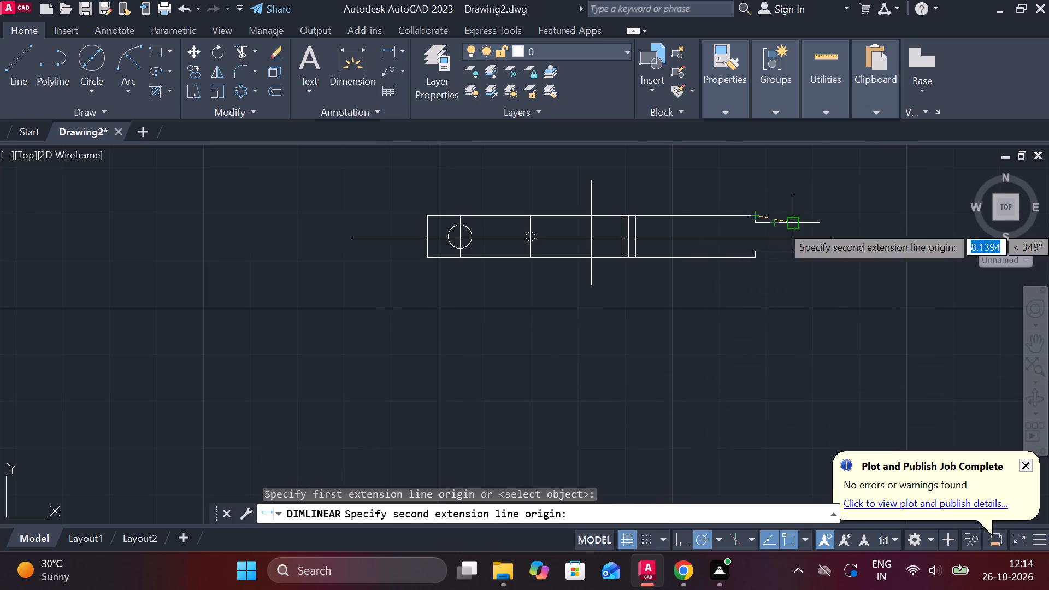
click(790, 225)
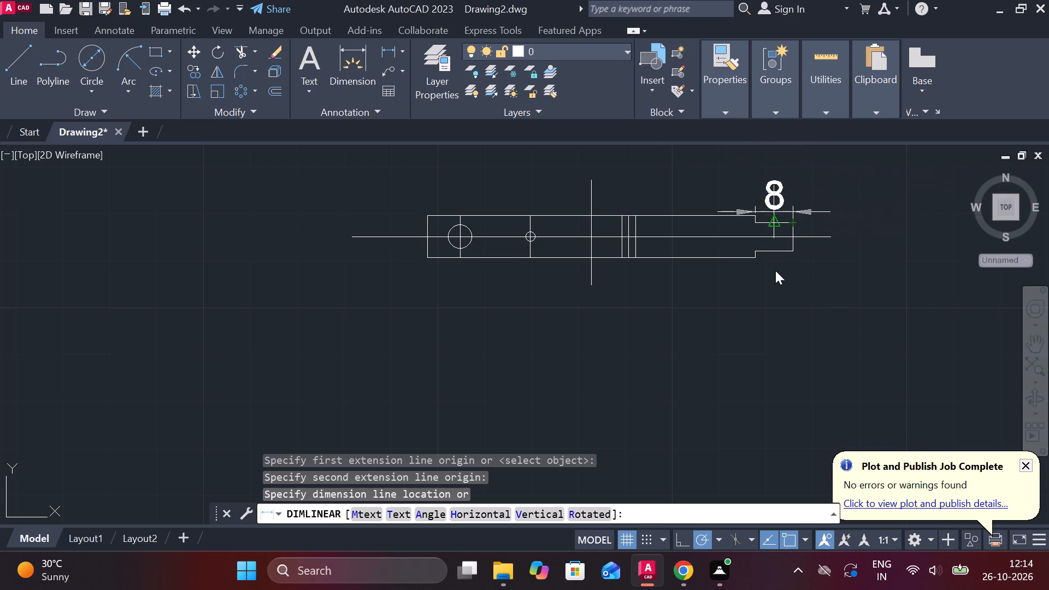
scroll(768, 364, down, 2)
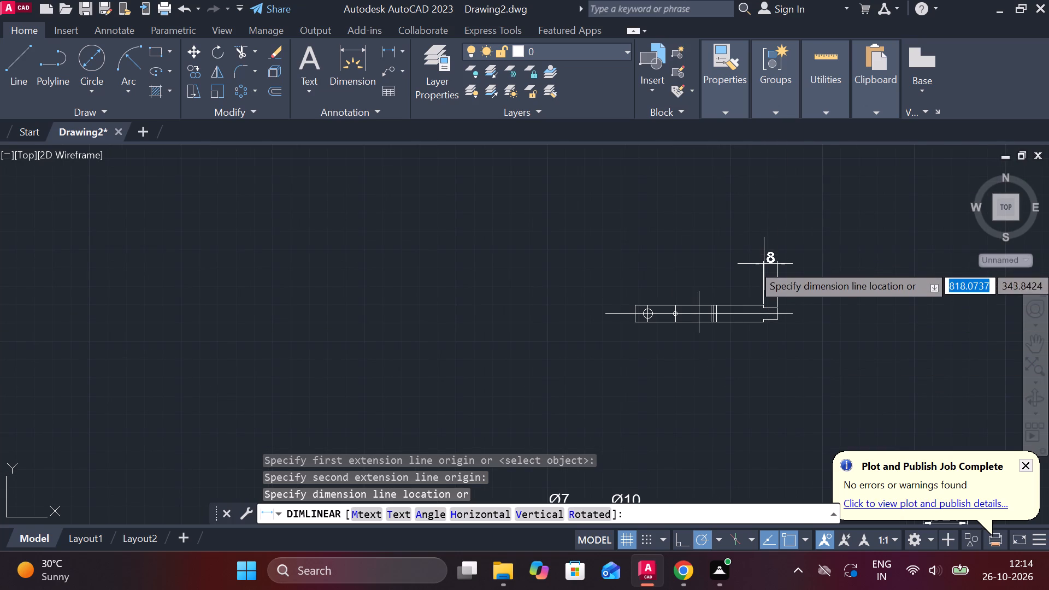
click(764, 276)
scroll(805, 287, up, 3)
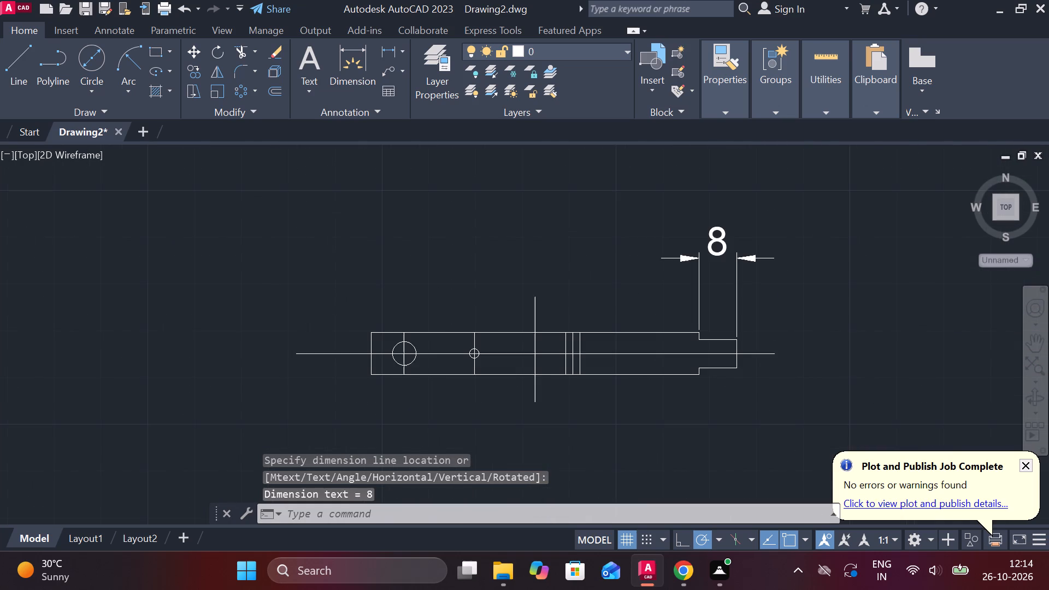
scroll(805, 287, down, 1)
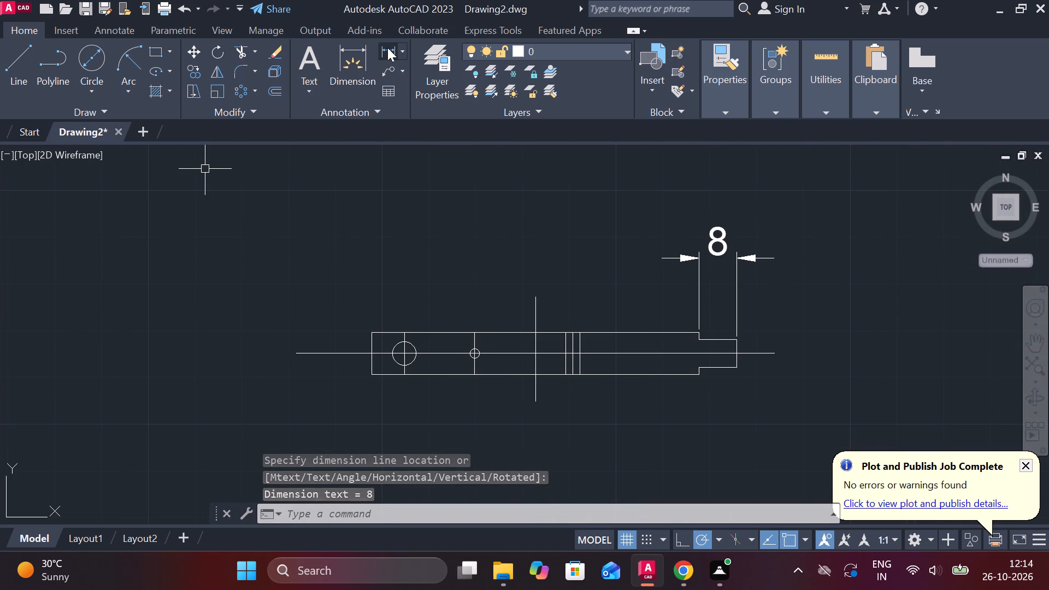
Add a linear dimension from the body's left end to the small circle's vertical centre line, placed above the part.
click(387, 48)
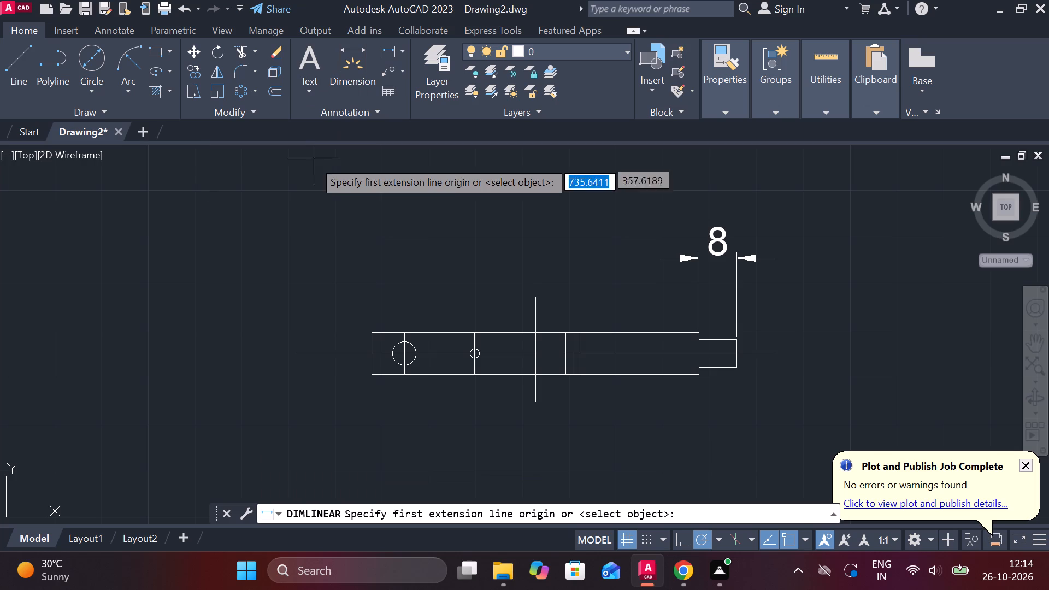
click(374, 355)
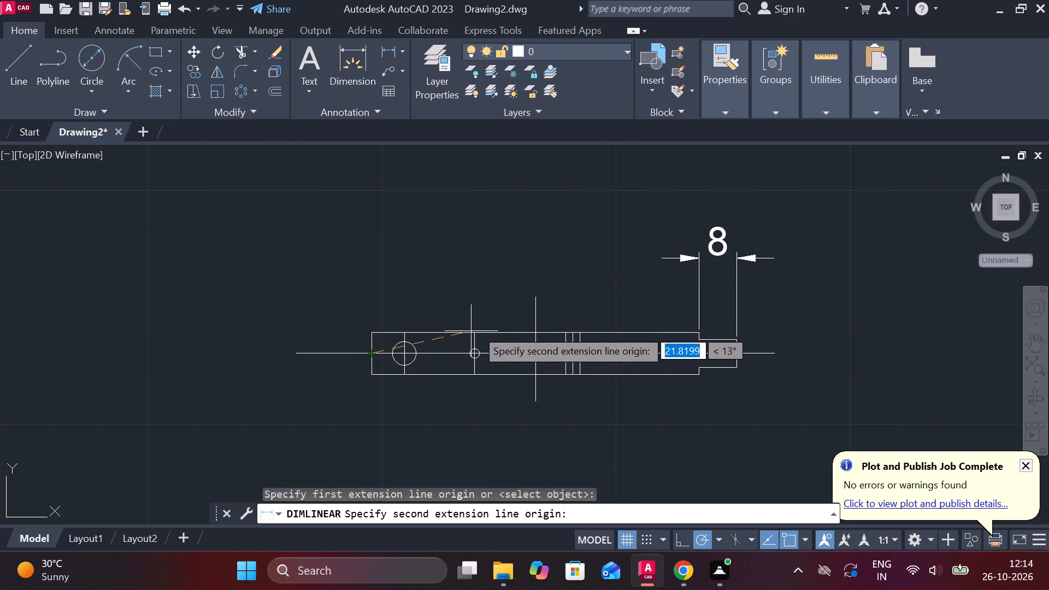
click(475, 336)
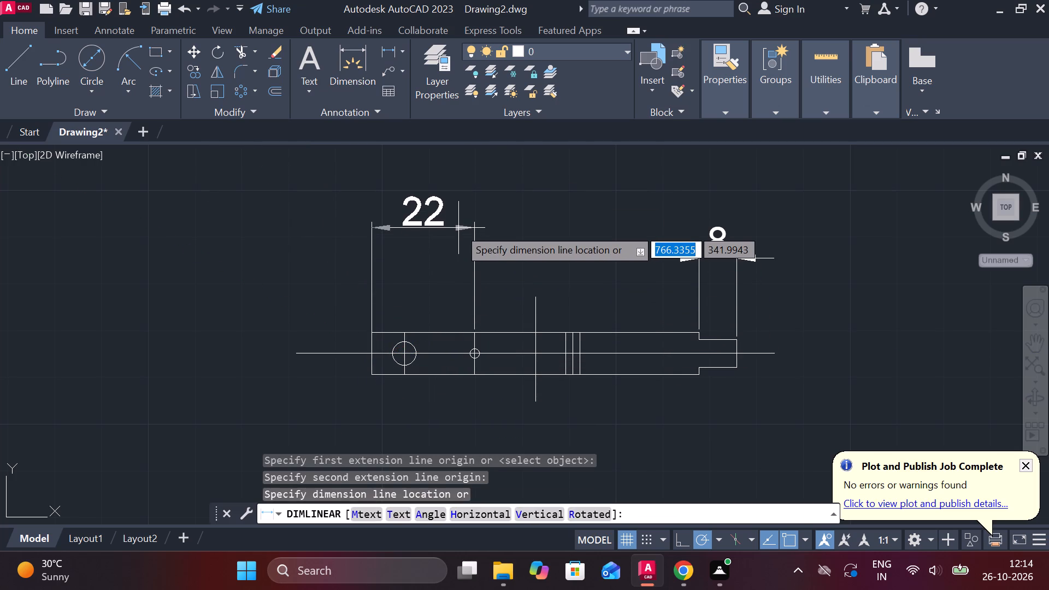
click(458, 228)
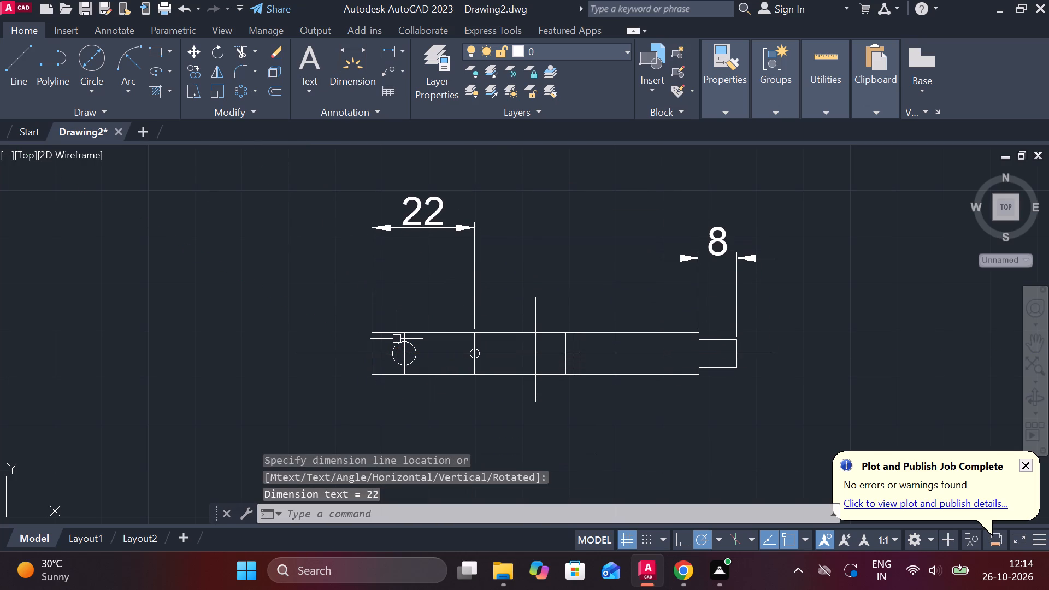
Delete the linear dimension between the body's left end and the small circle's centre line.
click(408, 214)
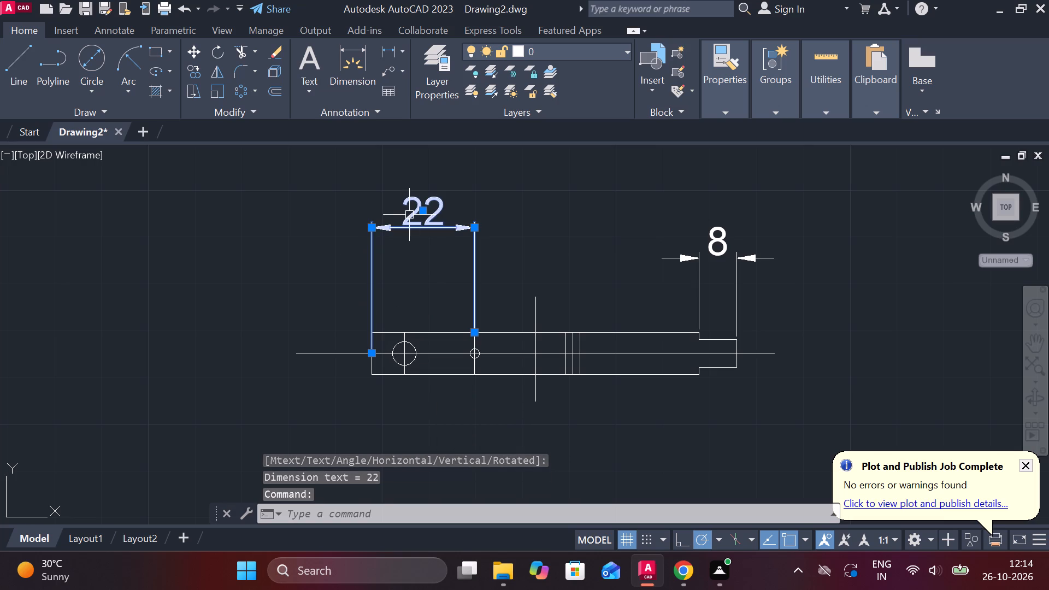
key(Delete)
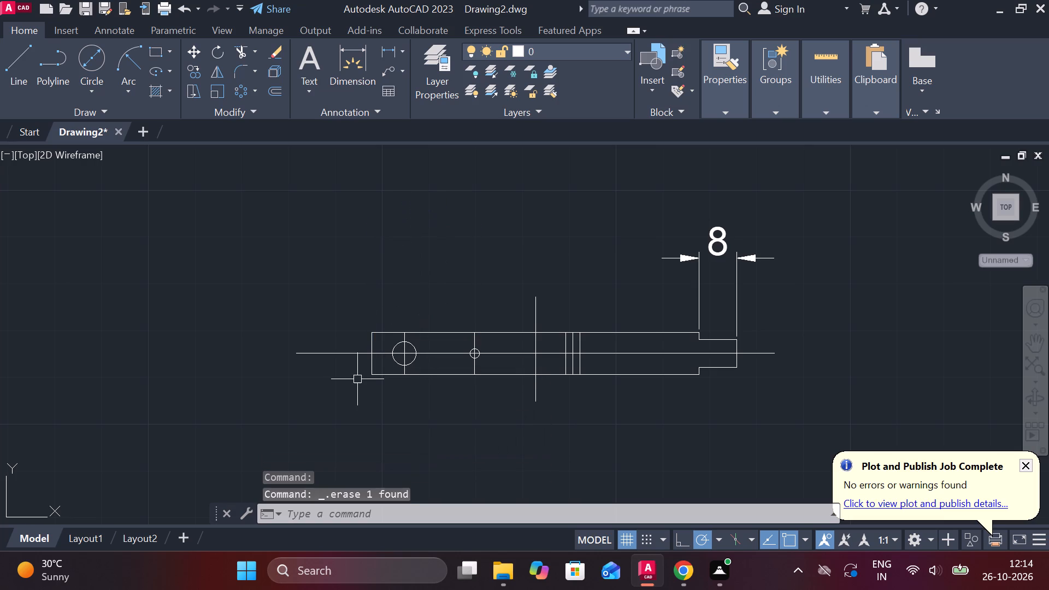
Draw a 1.5 by 1.5 notch at the body's upper-left corner, starting 1.5 along the top edge and ending on the left edge.
scroll(387, 347, up, 2)
click(11, 59)
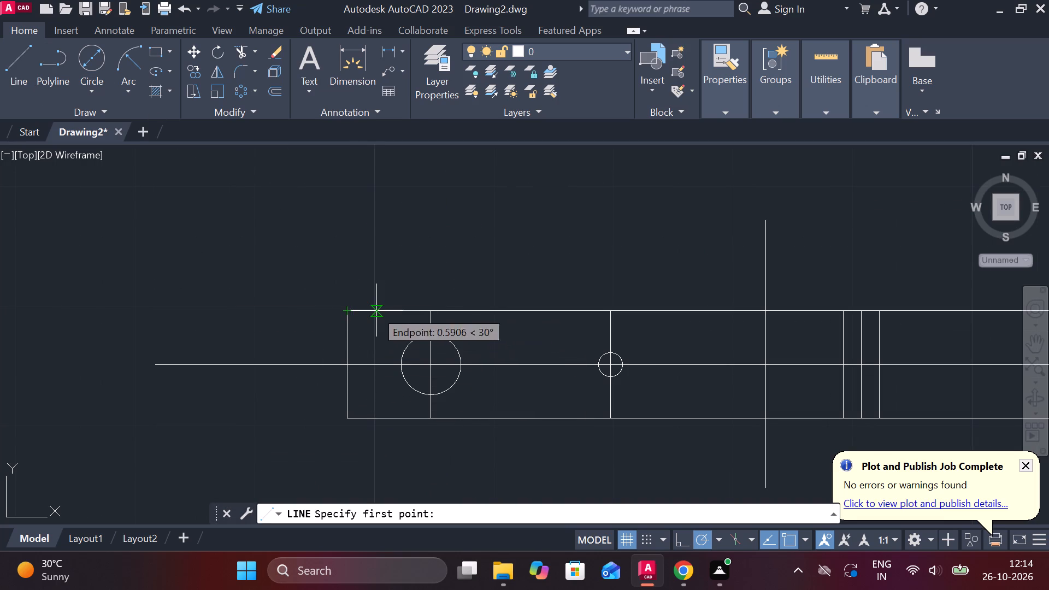
scroll(521, 305, down, 2)
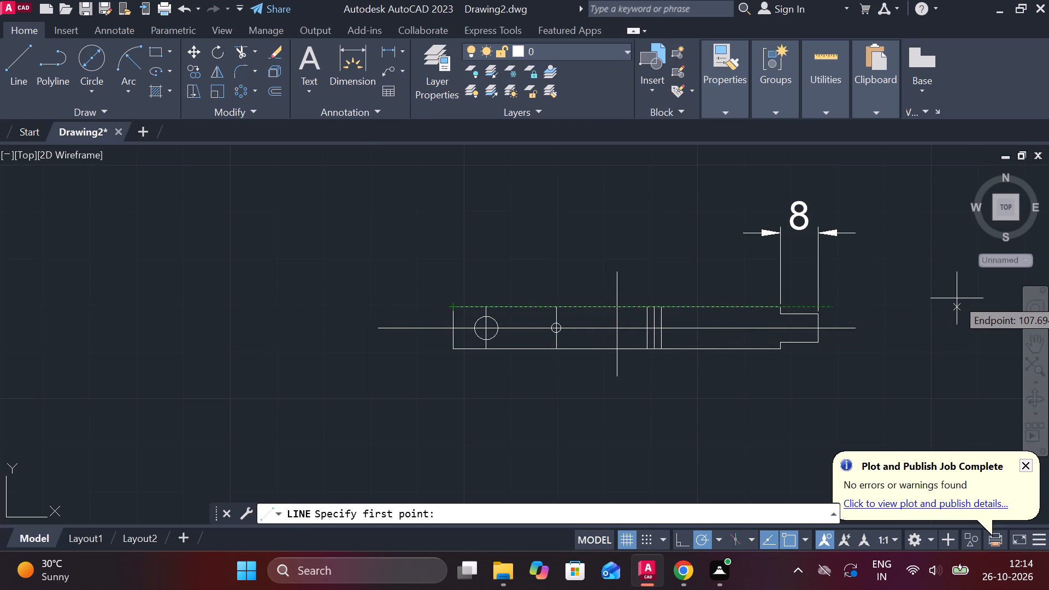
text(1.)
key(5)
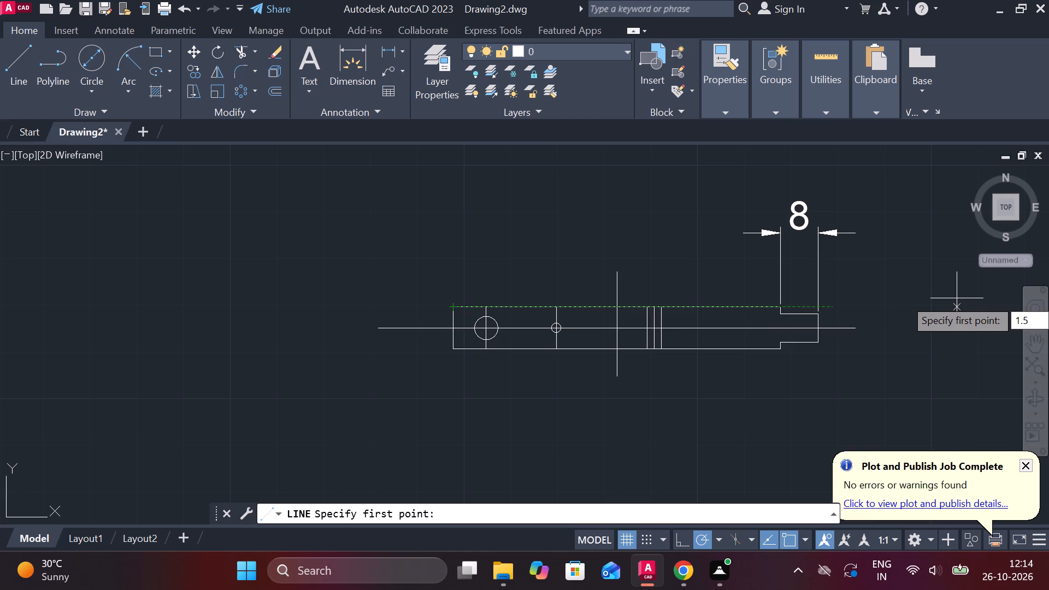
key(Return)
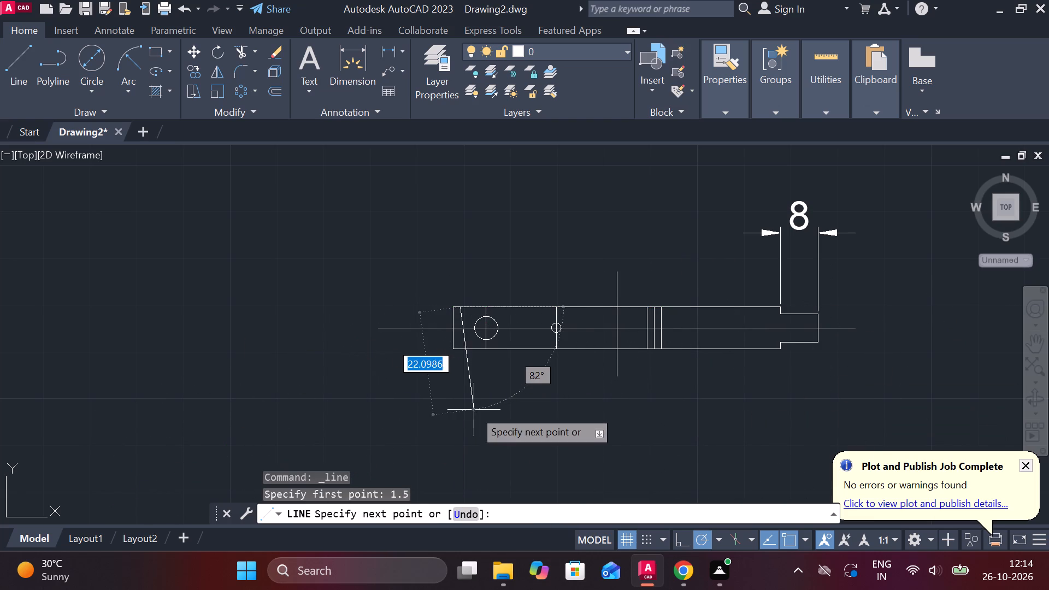
text(1.)
key(5)
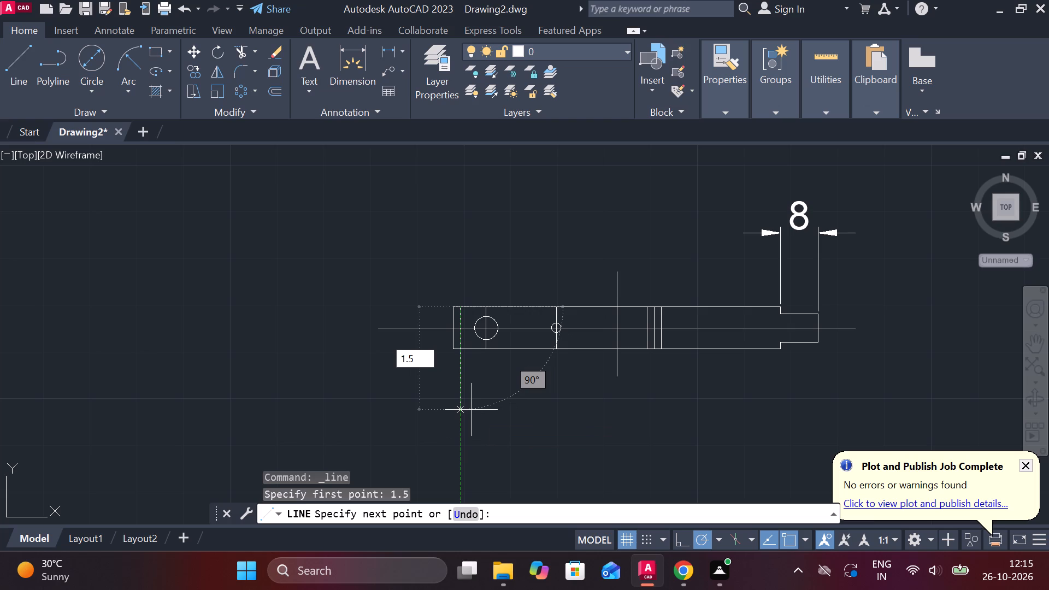
key(Return)
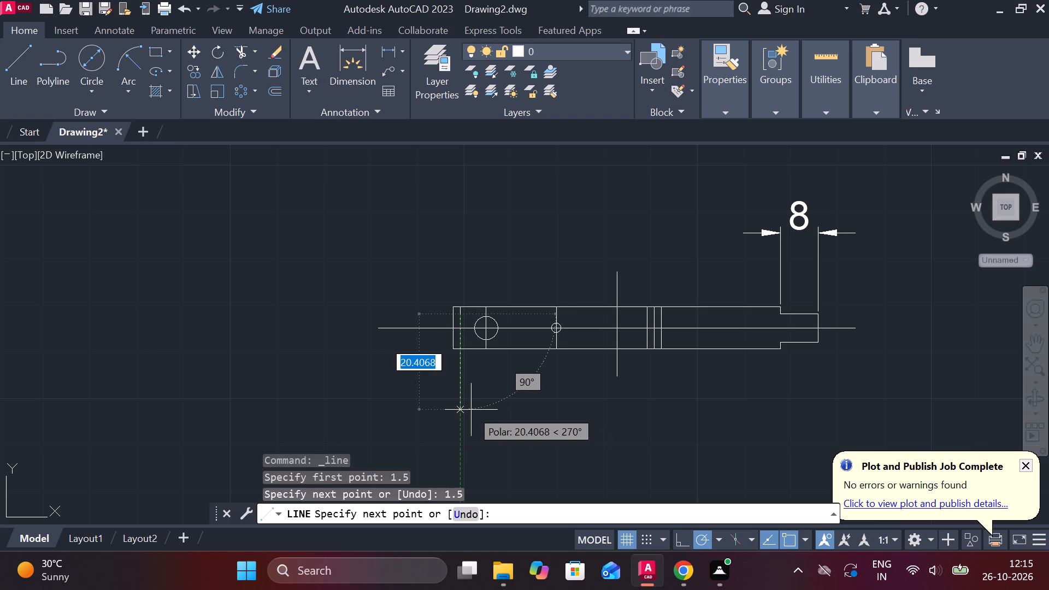
text(1.5)
key(Return)
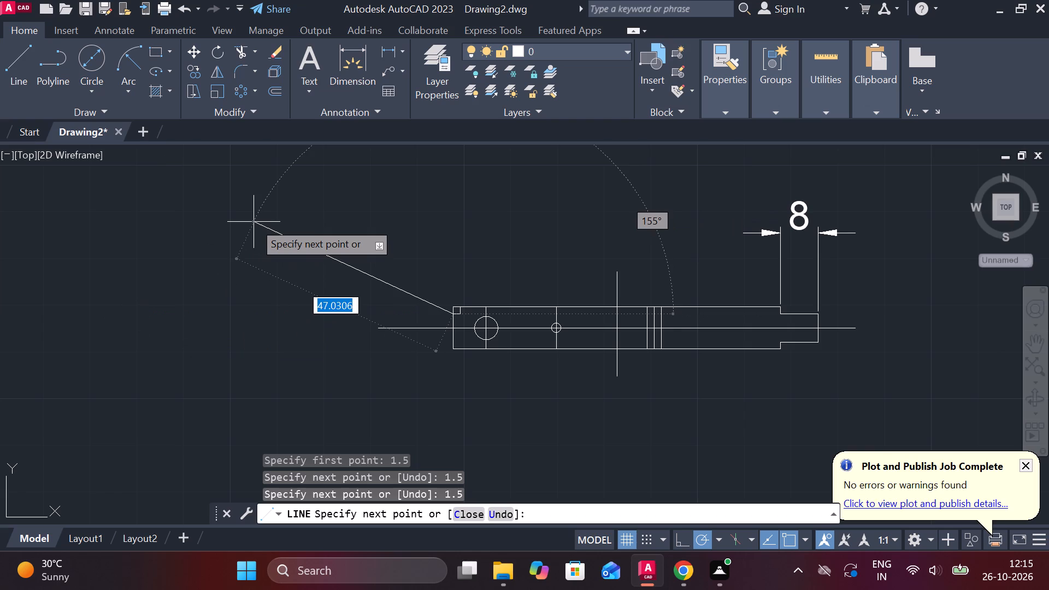
key(Escape)
Draw a diagonal line across the square notch at the body's upper-left corner, from the left edge to the top edge.
drag(5, 62, 15, 64)
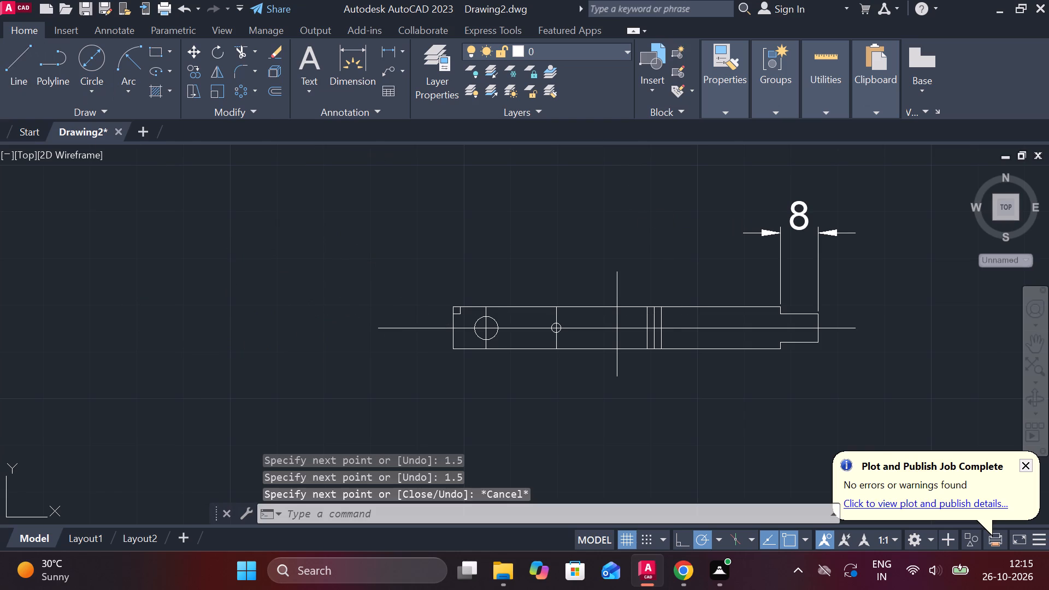
scroll(515, 322, up, 4)
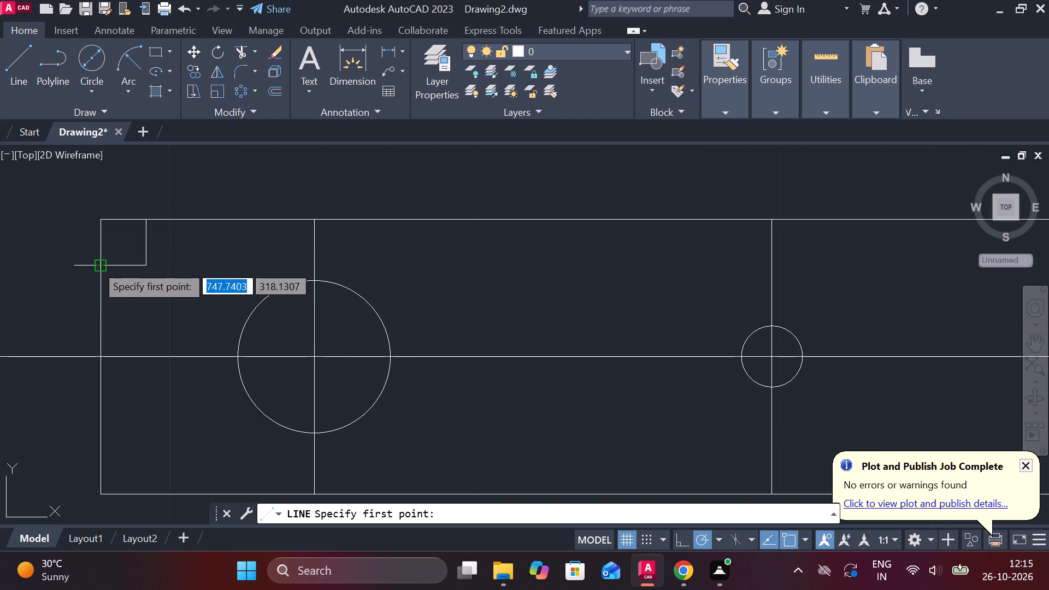
click(102, 264)
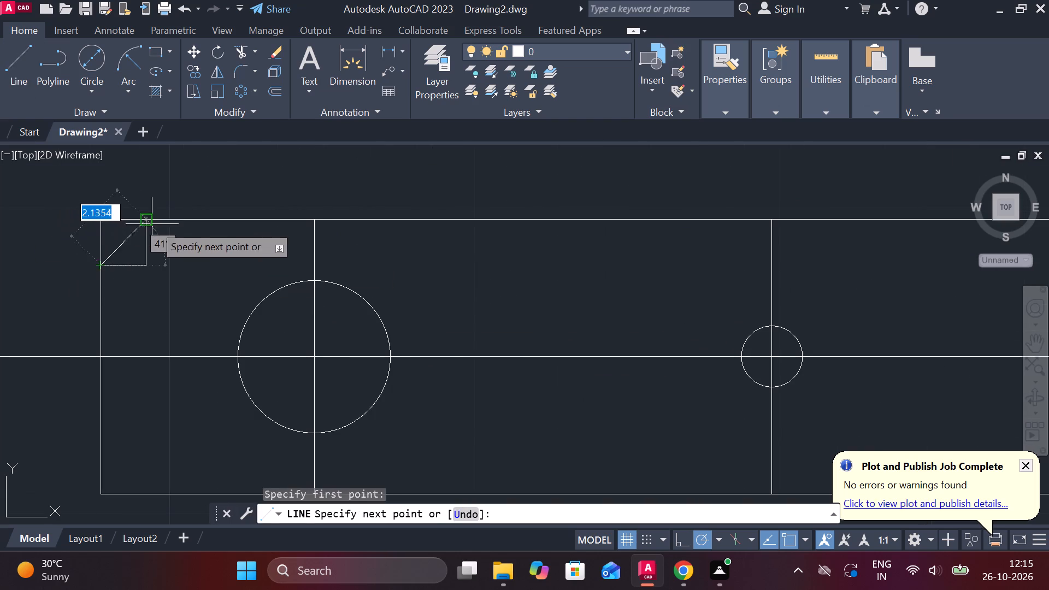
click(149, 224)
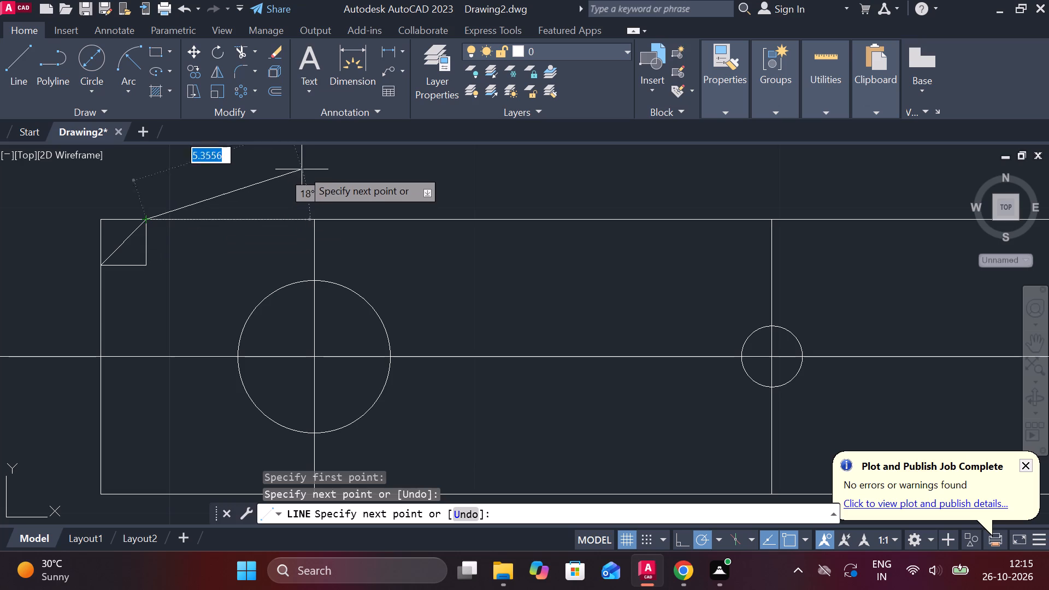
key(Escape)
Trim the notch's two inner lines and the corner edges outside the diagonal, leaving a chamfer at the body's upper-left corner.
click(239, 51)
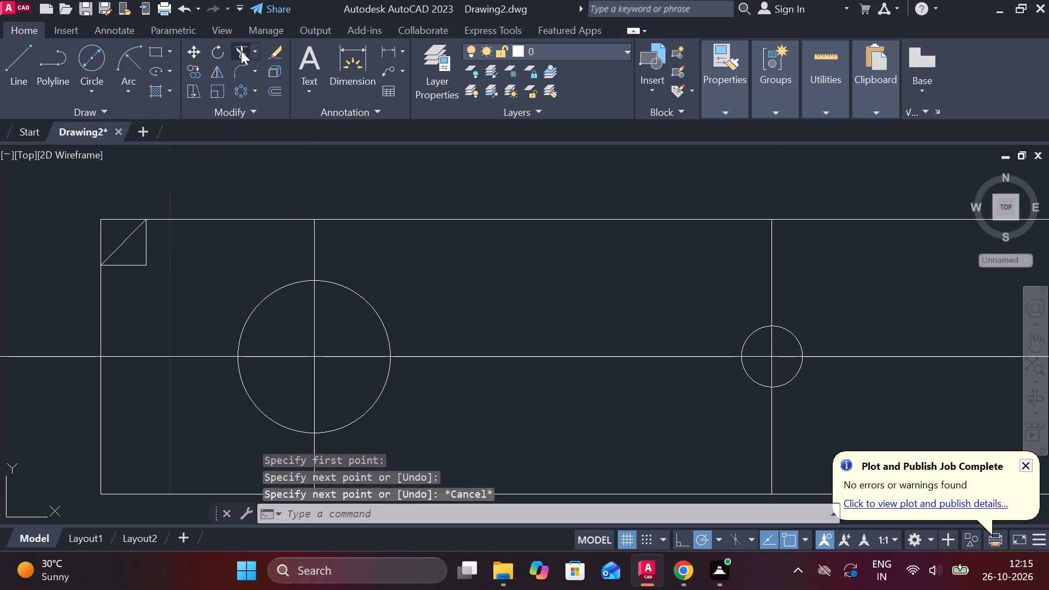
click(149, 250)
click(133, 263)
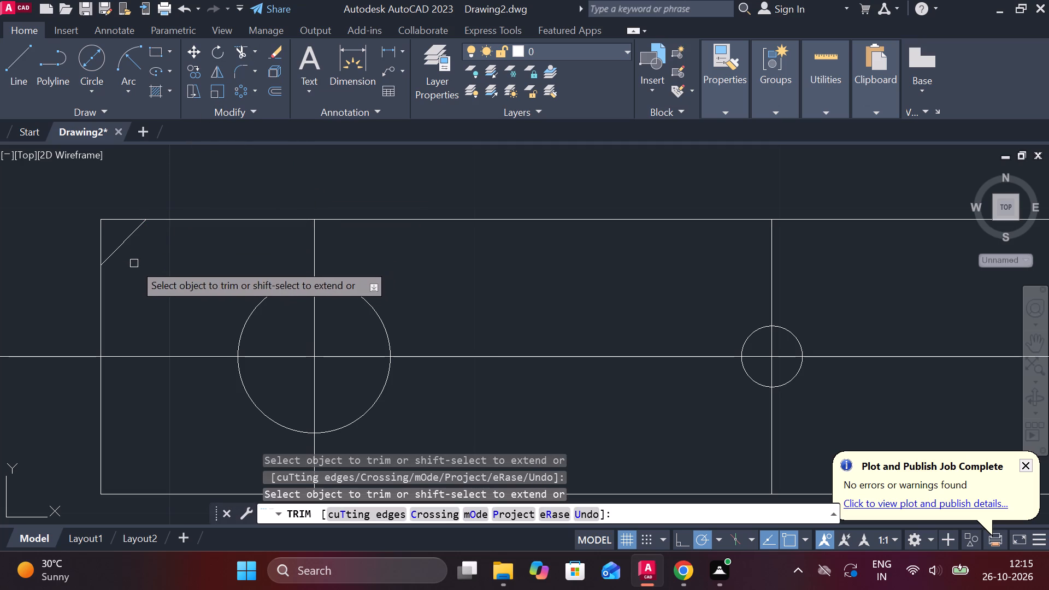
scroll(232, 243, down, 2)
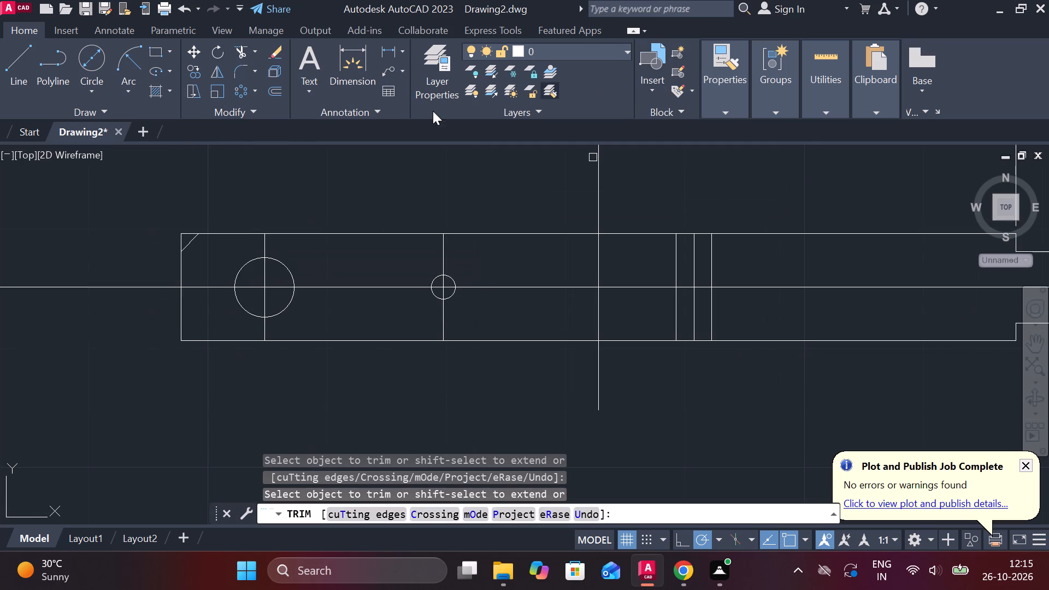
click(186, 231)
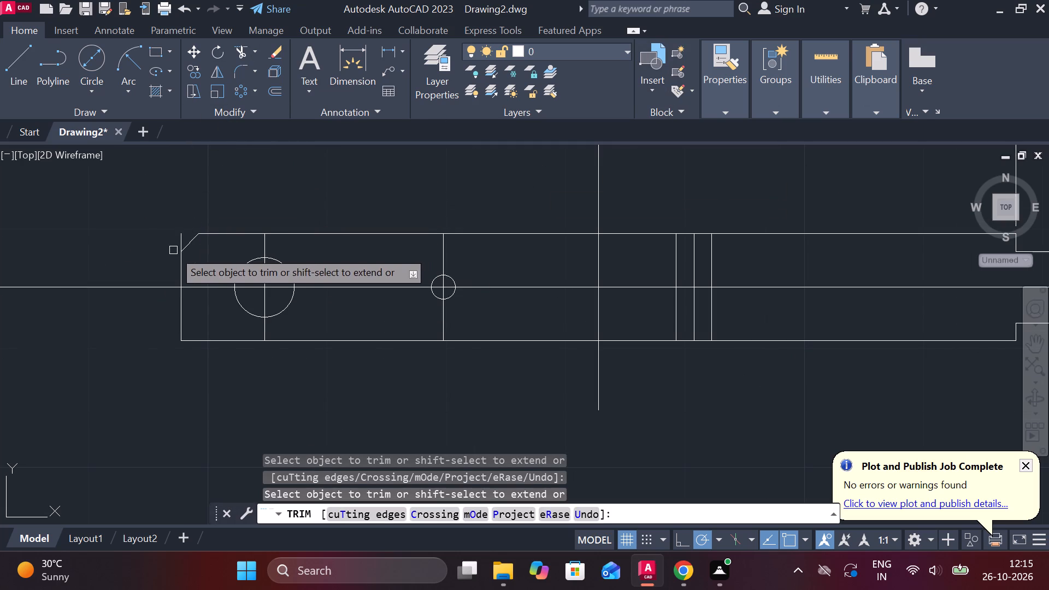
click(185, 237)
click(178, 239)
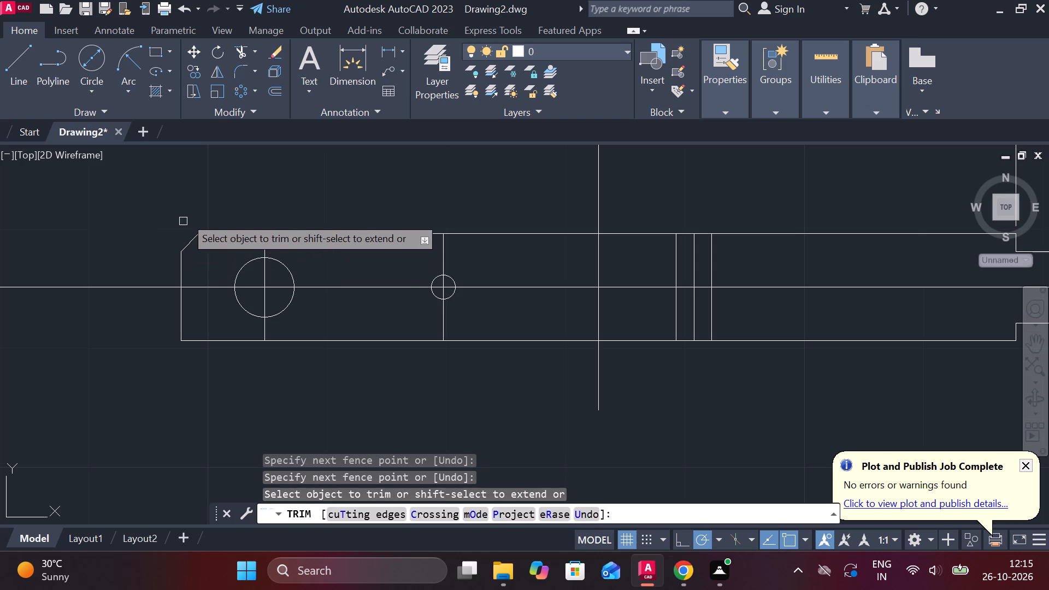
key(Escape)
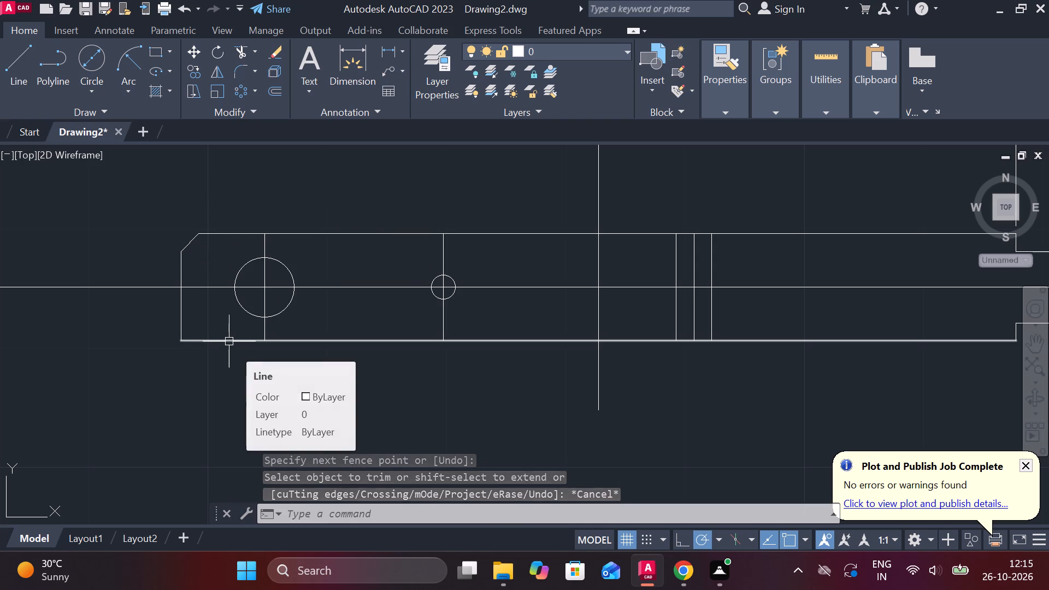
Trim and delete the long horizontal centre line so that only its segments inside the large and small circles remain.
scroll(231, 338, down, 2)
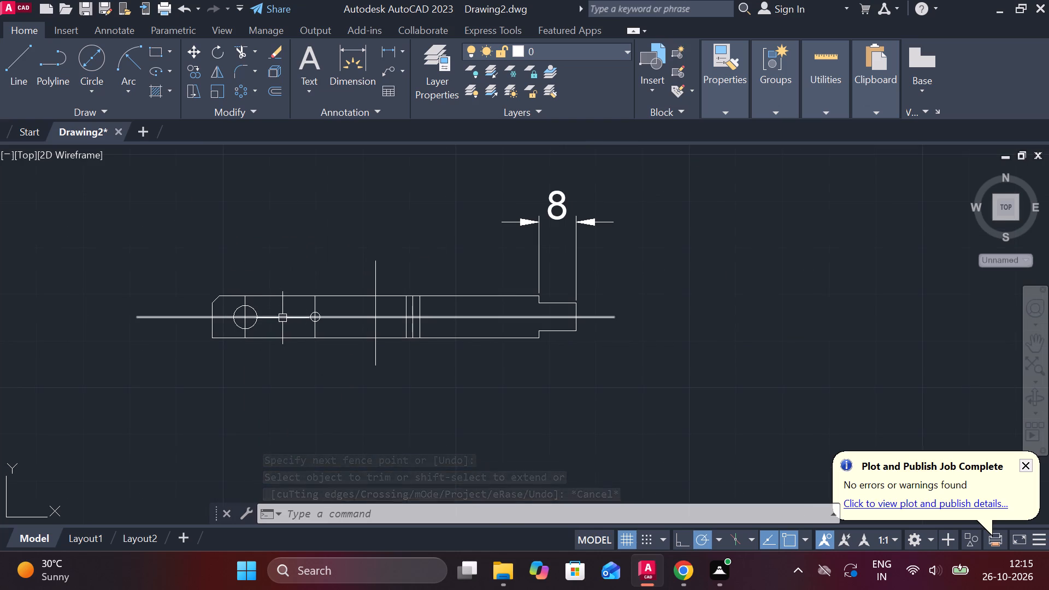
click(367, 316)
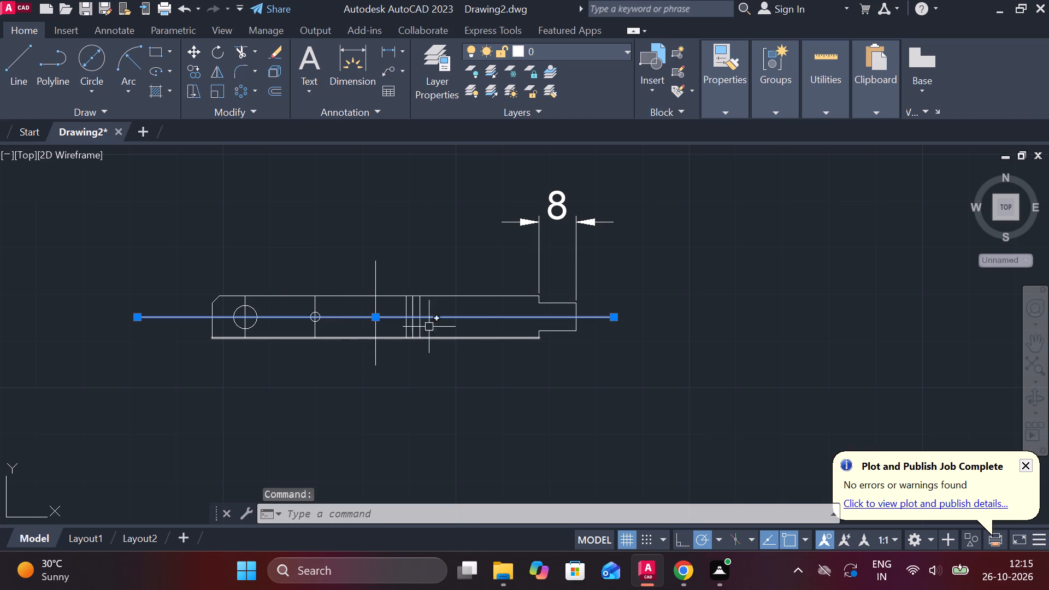
key(Escape)
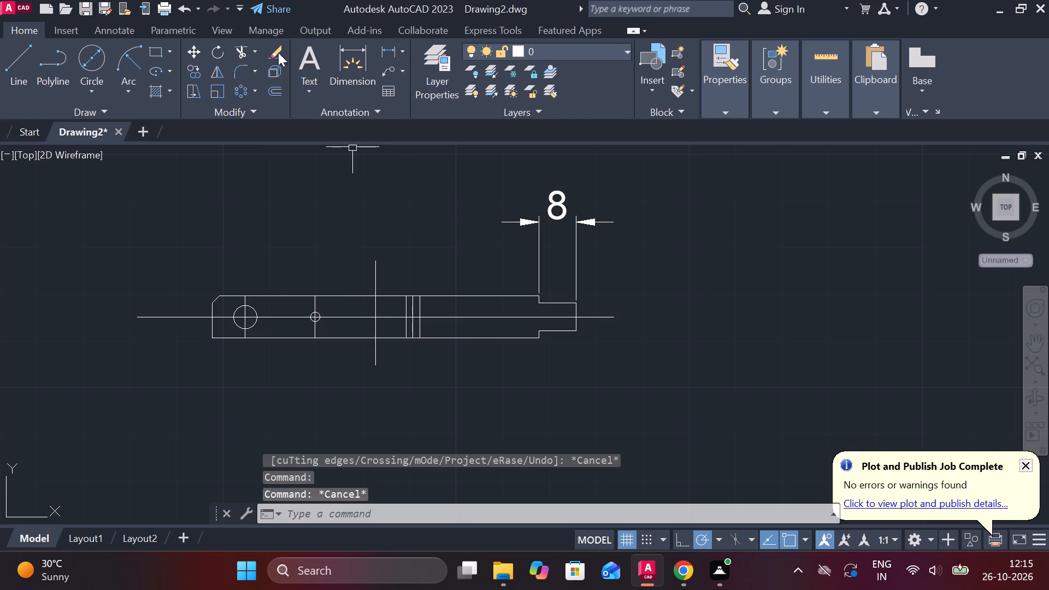
click(238, 52)
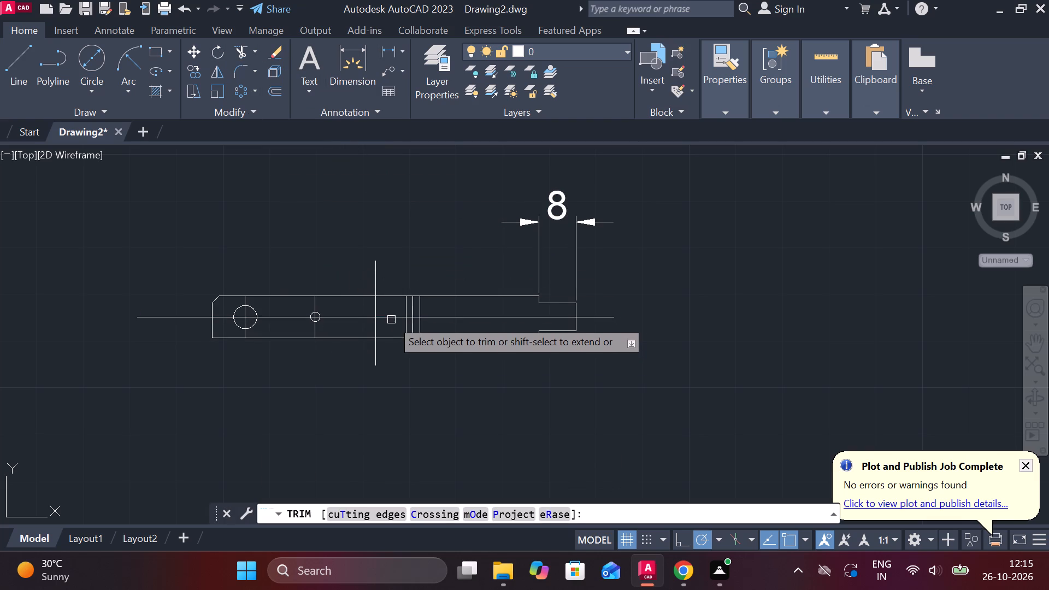
click(390, 314)
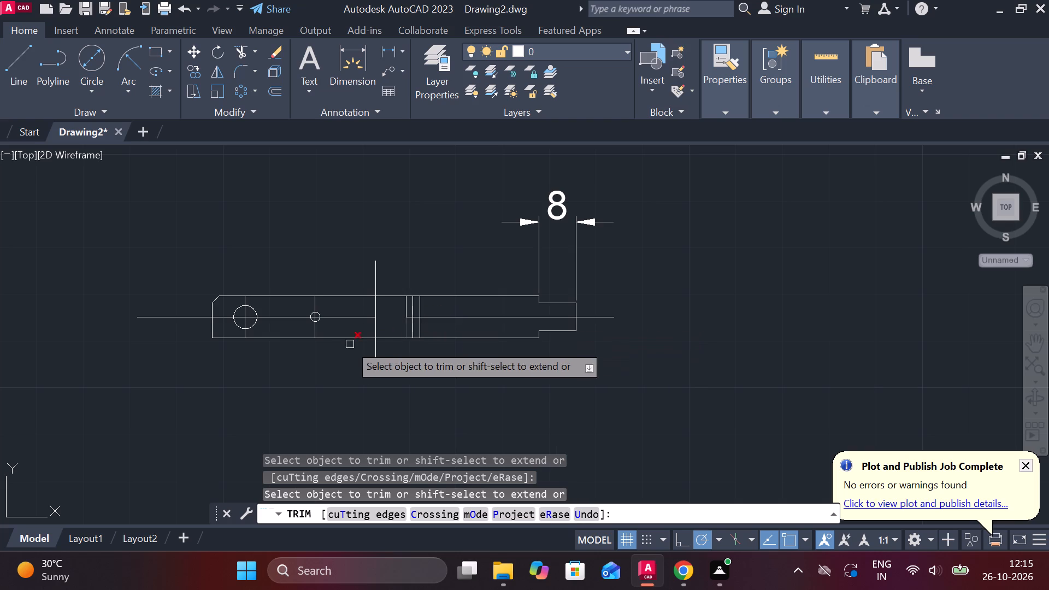
click(341, 316)
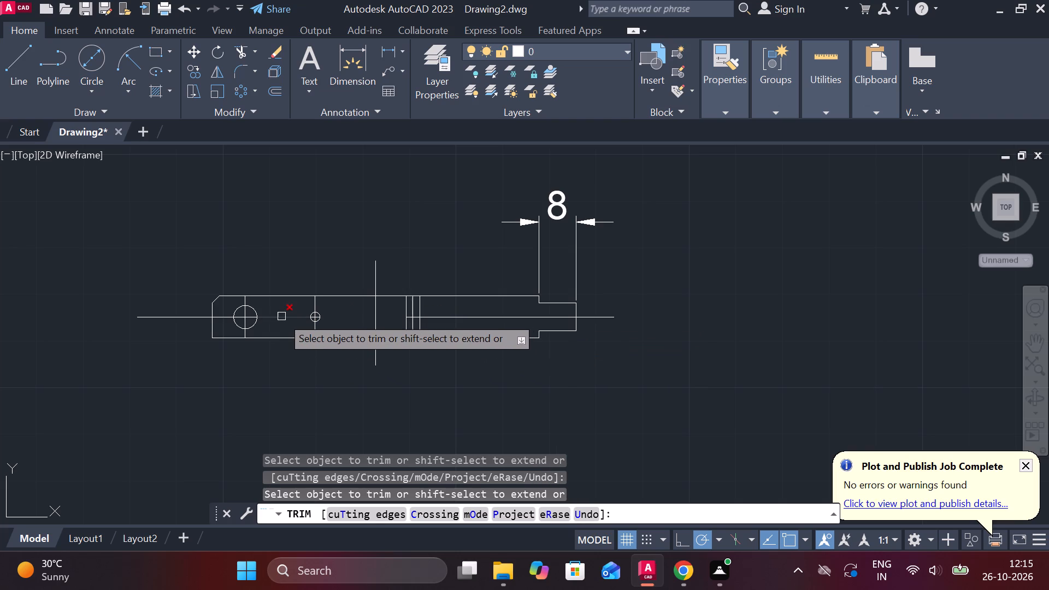
click(281, 316)
click(188, 316)
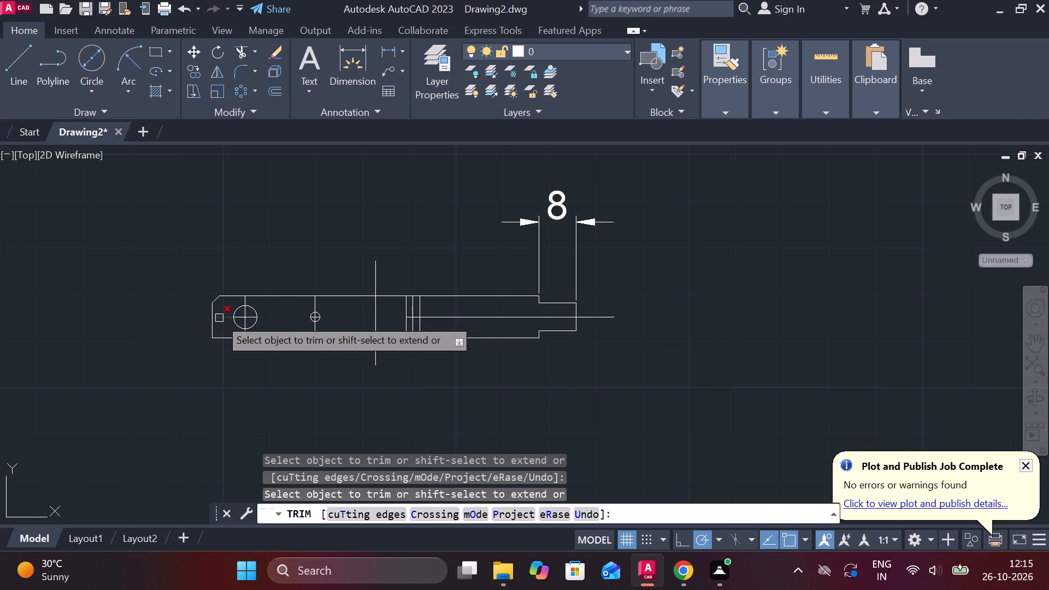
click(219, 318)
key(Escape)
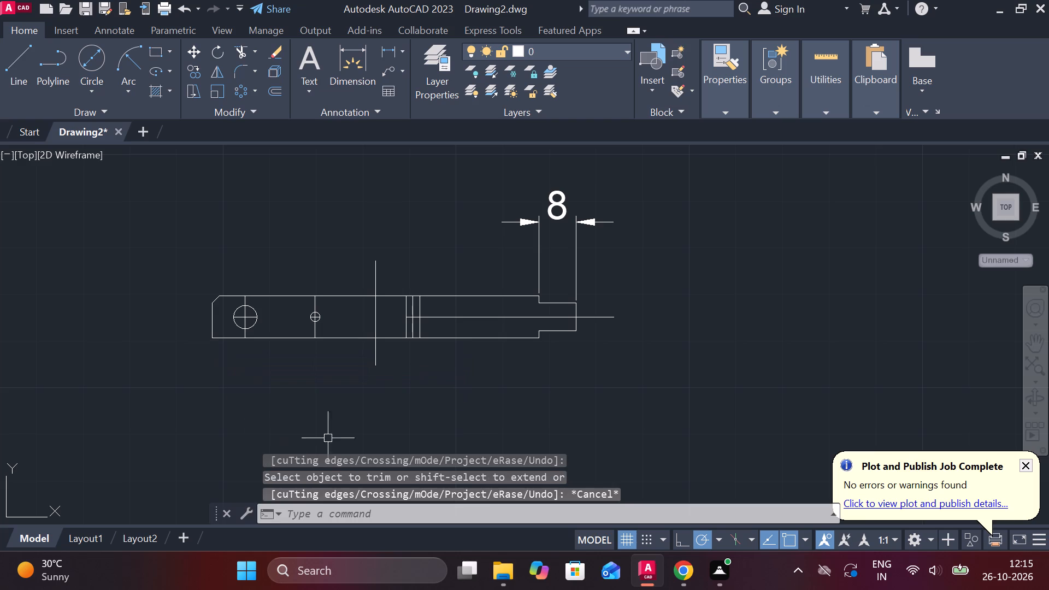
click(491, 319)
key(Delete)
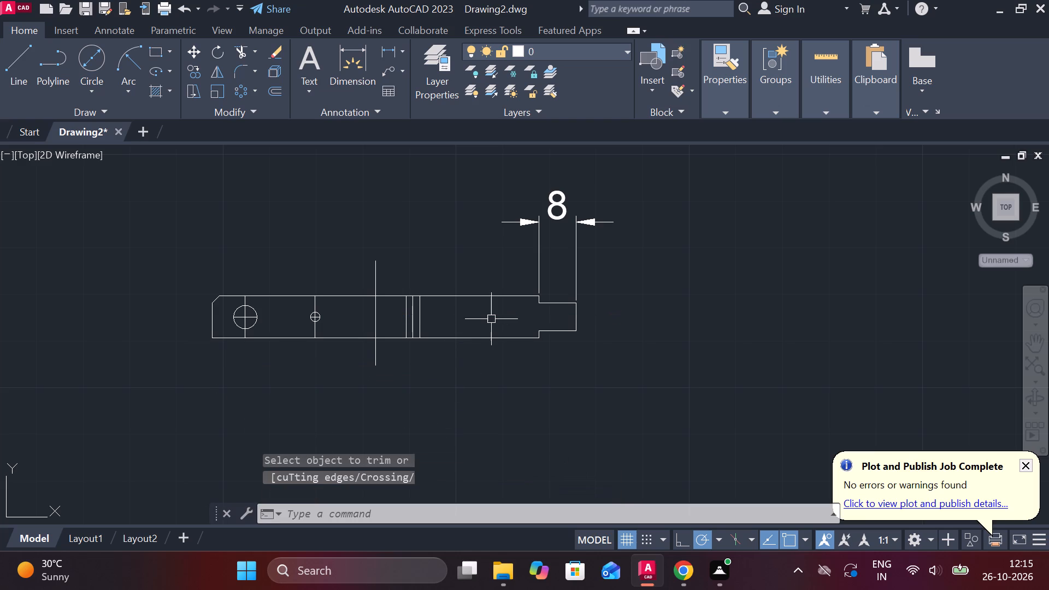
Stretch the large circle's horizontal centre line beyond the circle on both sides, about 2.4 on the right.
scroll(290, 367, up, 2)
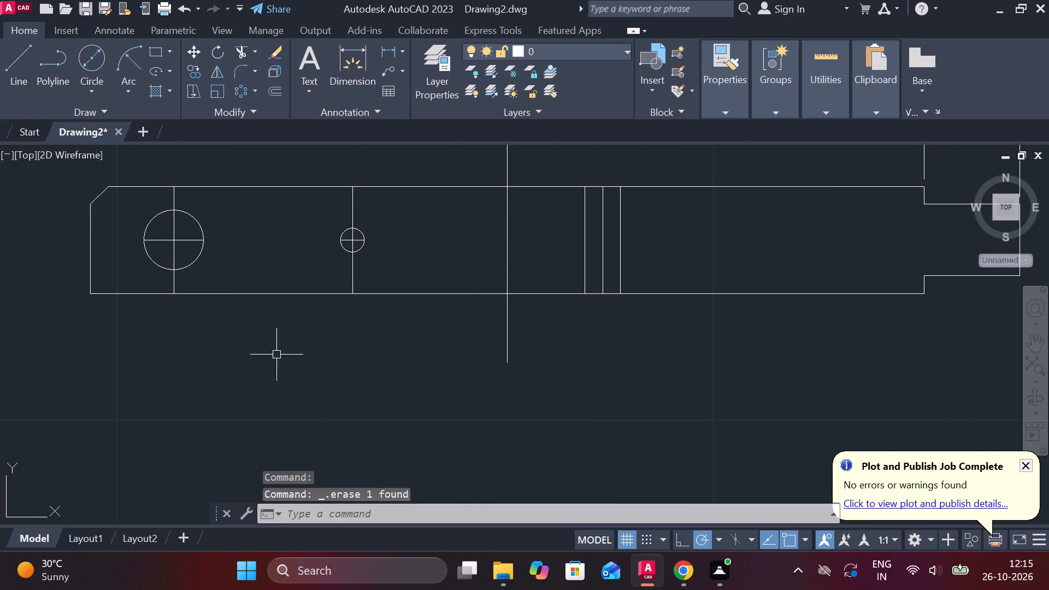
click(184, 240)
click(200, 241)
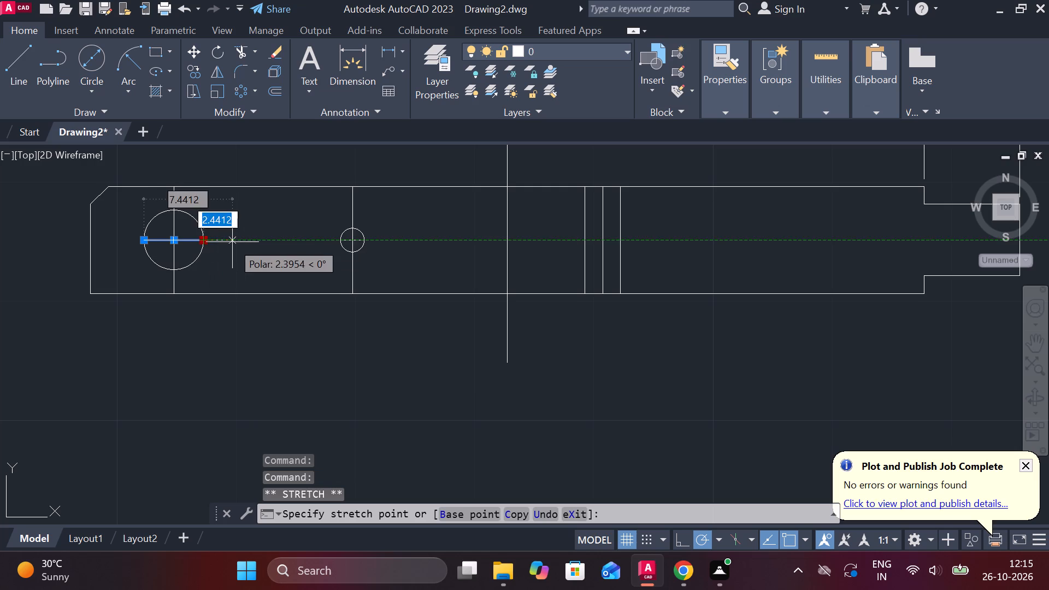
click(232, 242)
click(144, 242)
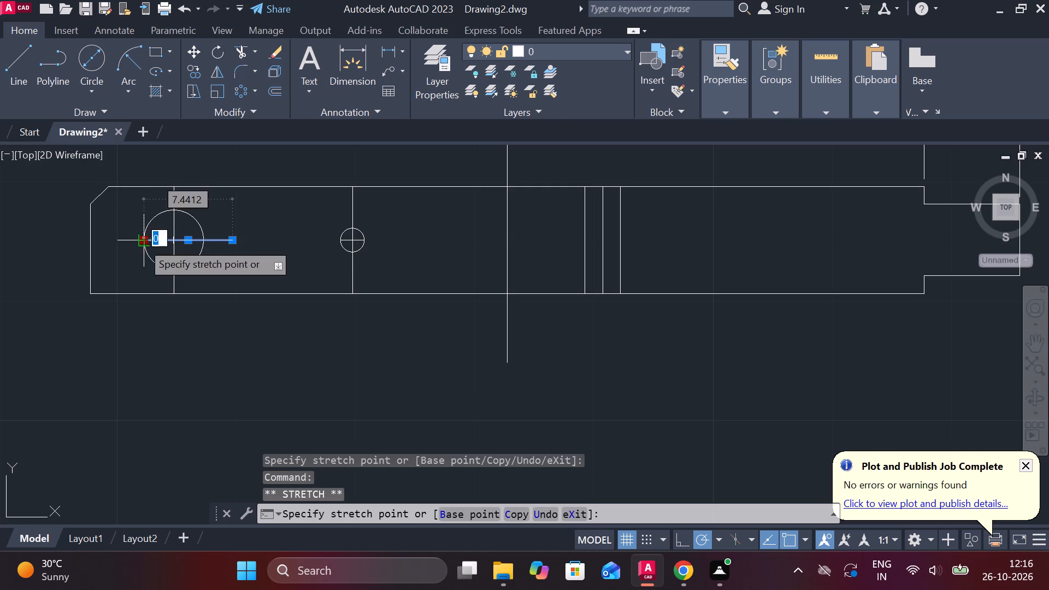
click(122, 242)
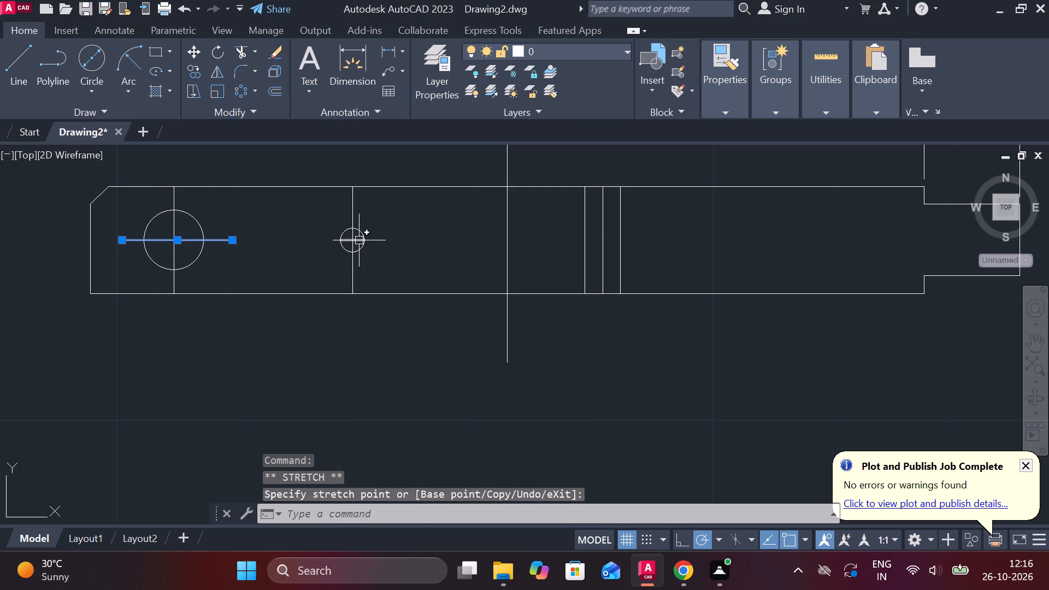
Stretch the small circle's horizontal centre line beyond the circle on both sides, about 1.5 on the right.
click(359, 240)
click(366, 242)
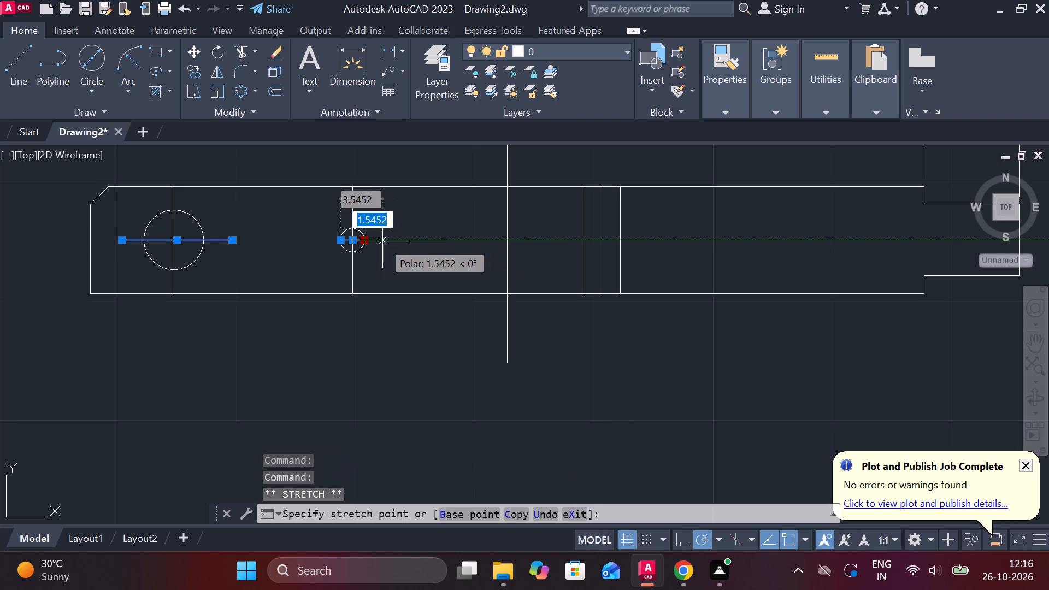
click(382, 241)
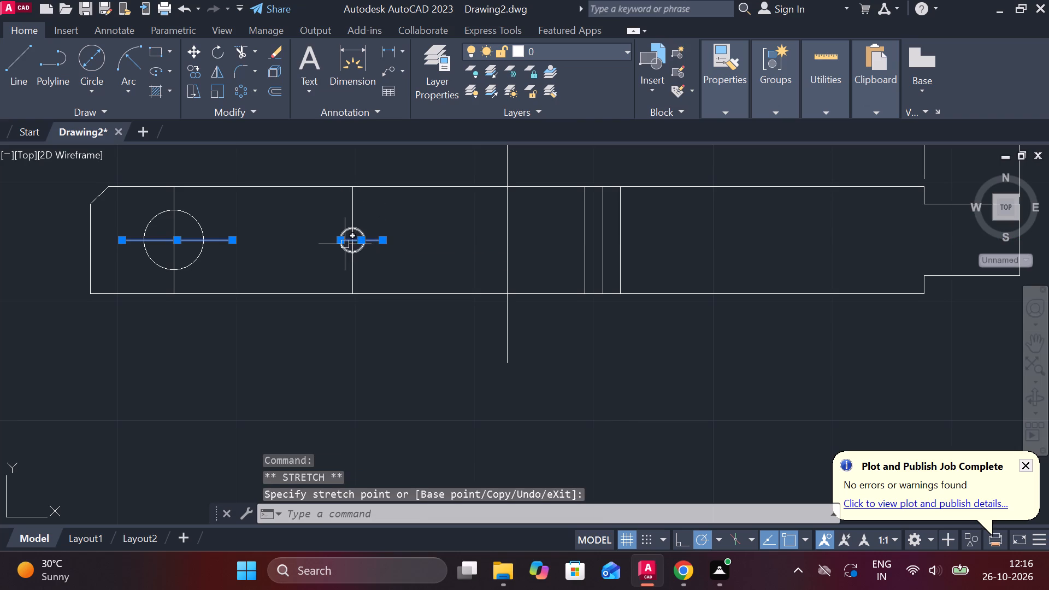
click(340, 242)
click(320, 242)
key(Escape)
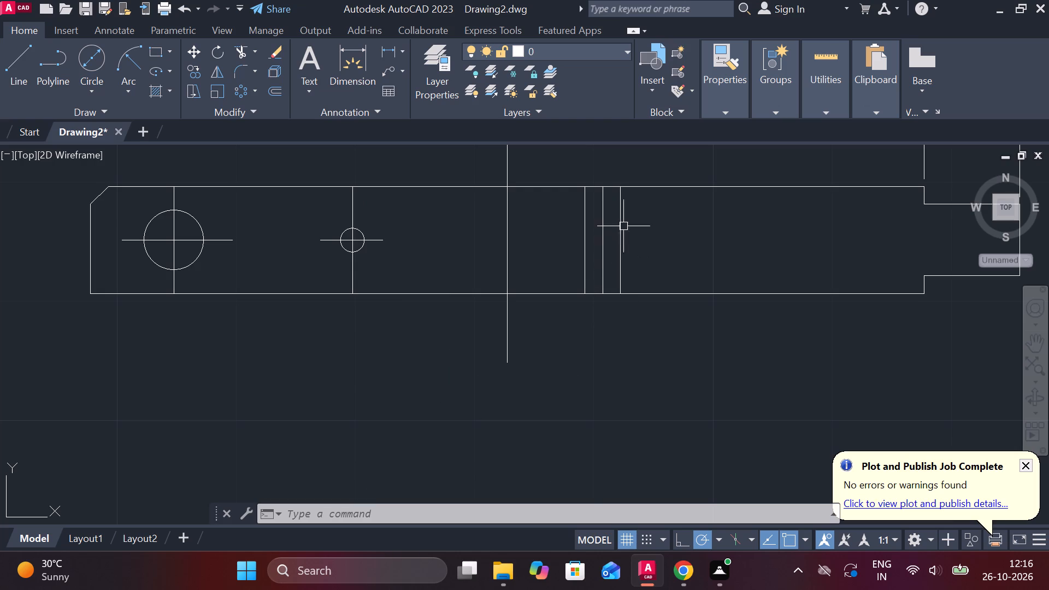
Stretch the middle of the three close vertical lines past the body's bottom and top edges.
click(600, 233)
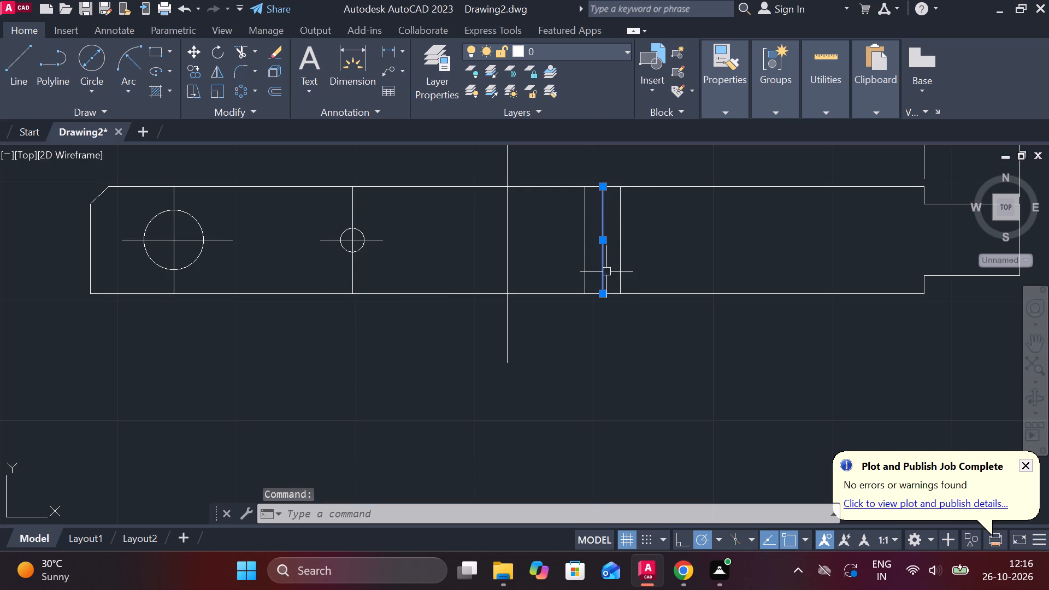
click(604, 297)
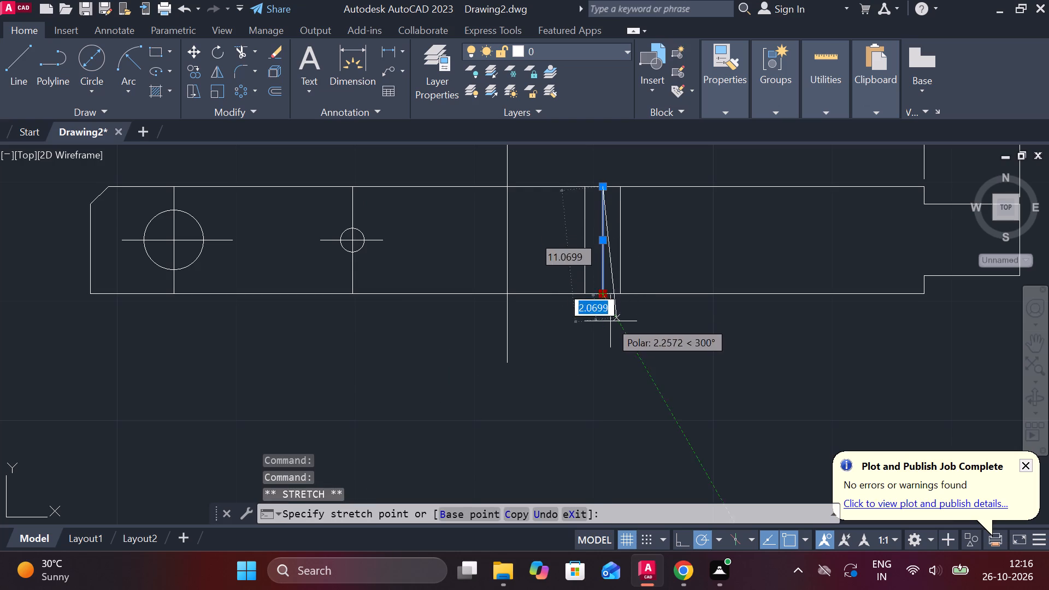
click(606, 332)
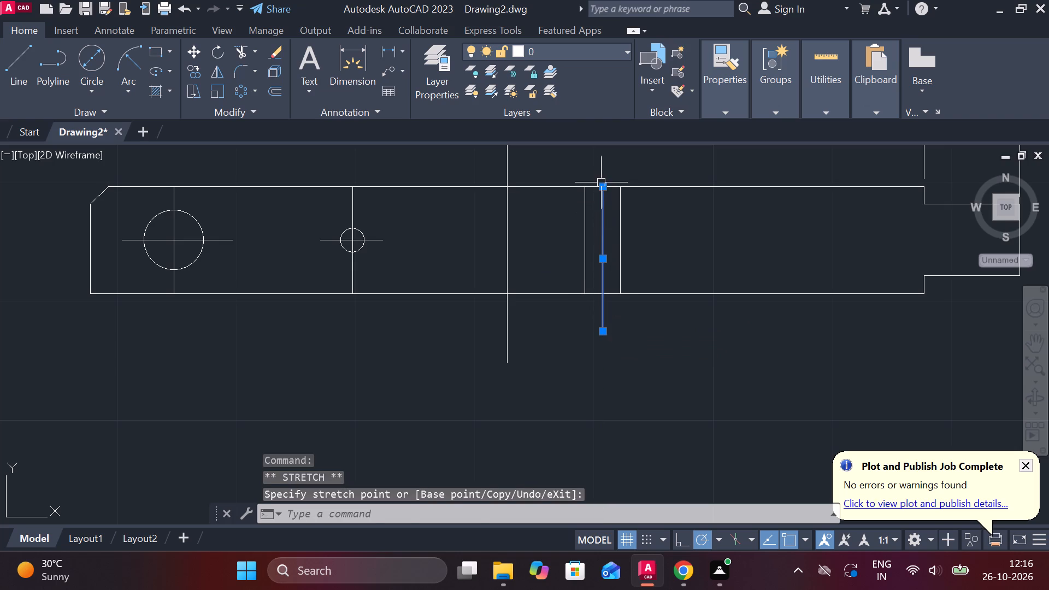
click(603, 181)
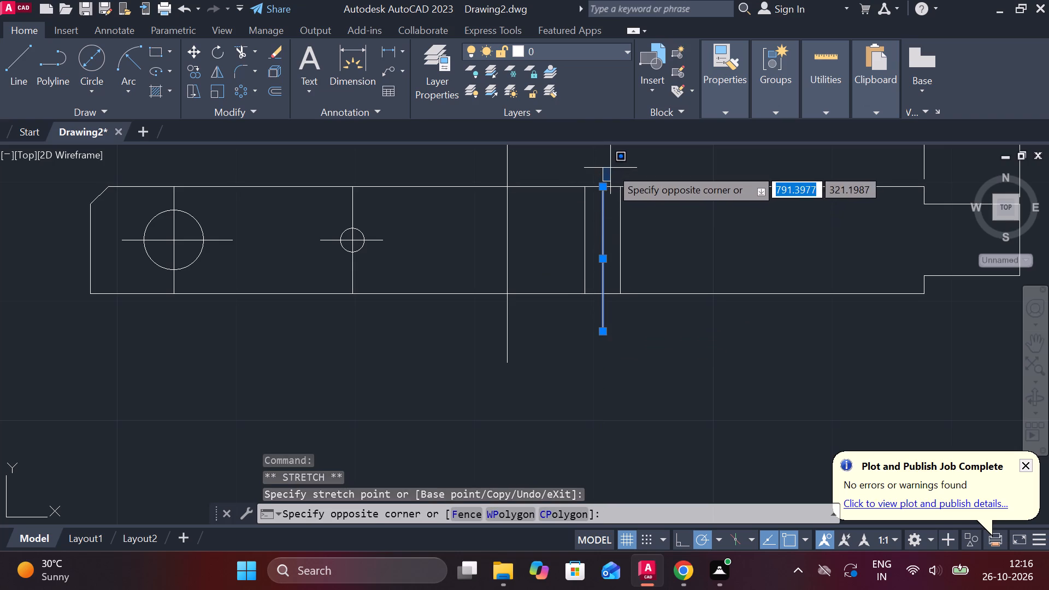
key(Escape)
click(606, 184)
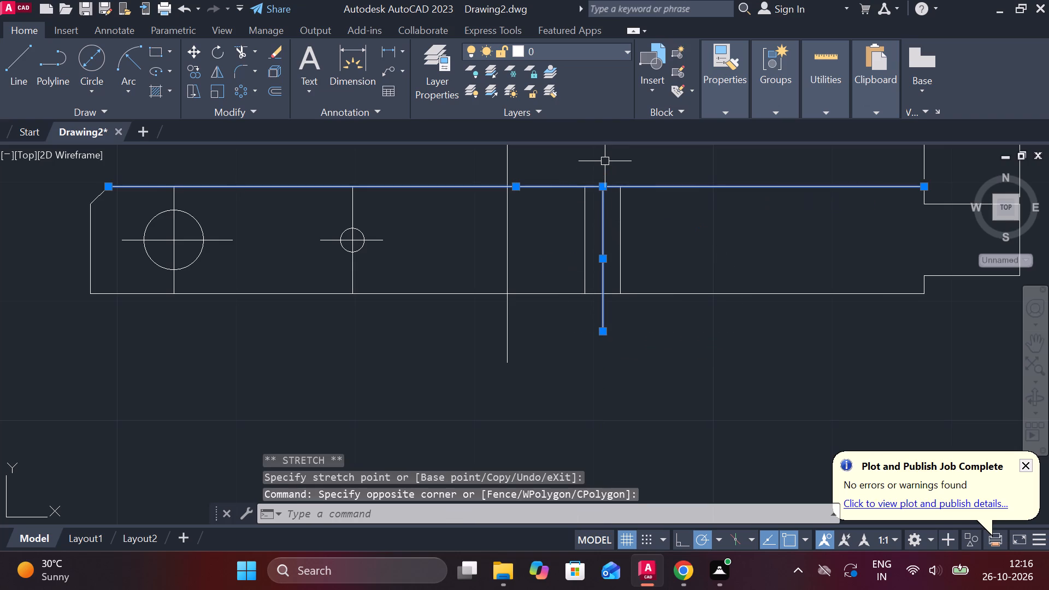
key(Escape)
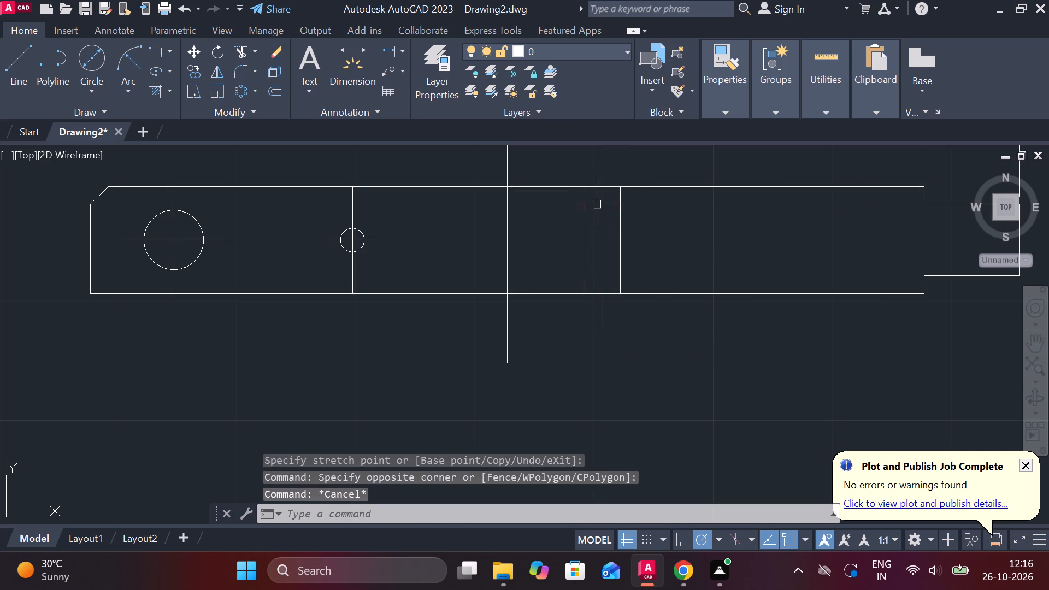
click(606, 215)
click(605, 185)
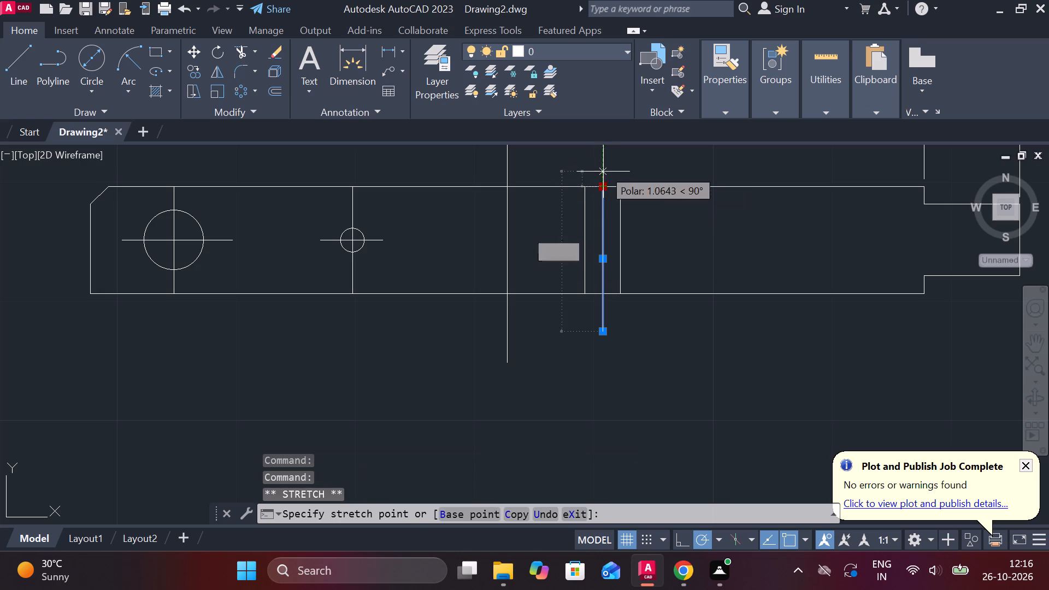
click(602, 160)
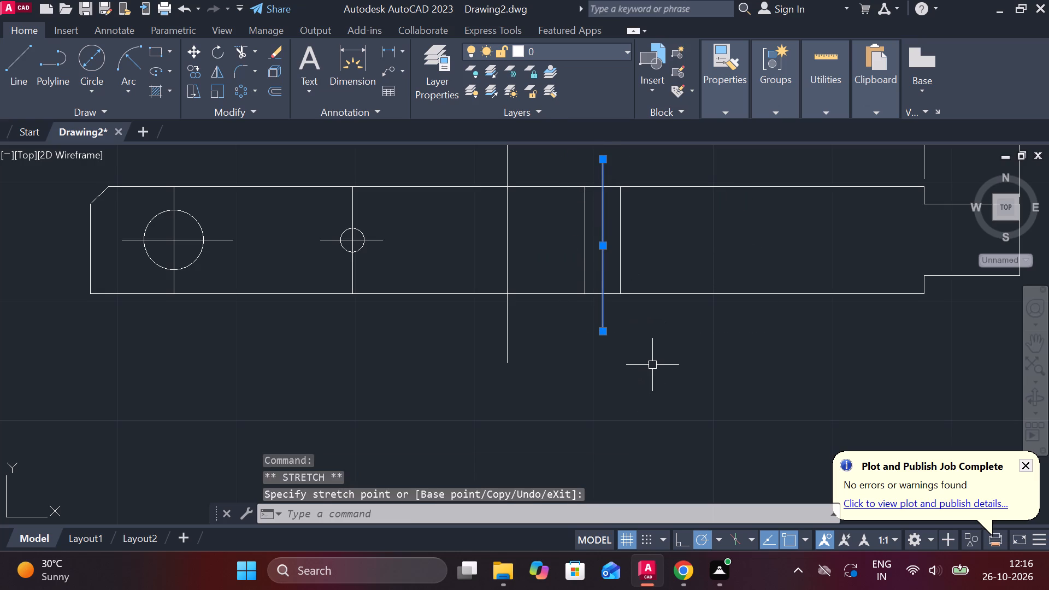
Add a horizontal linear dimension from the body's left edge to the large circle's centre, placed just above the body.
key(Escape)
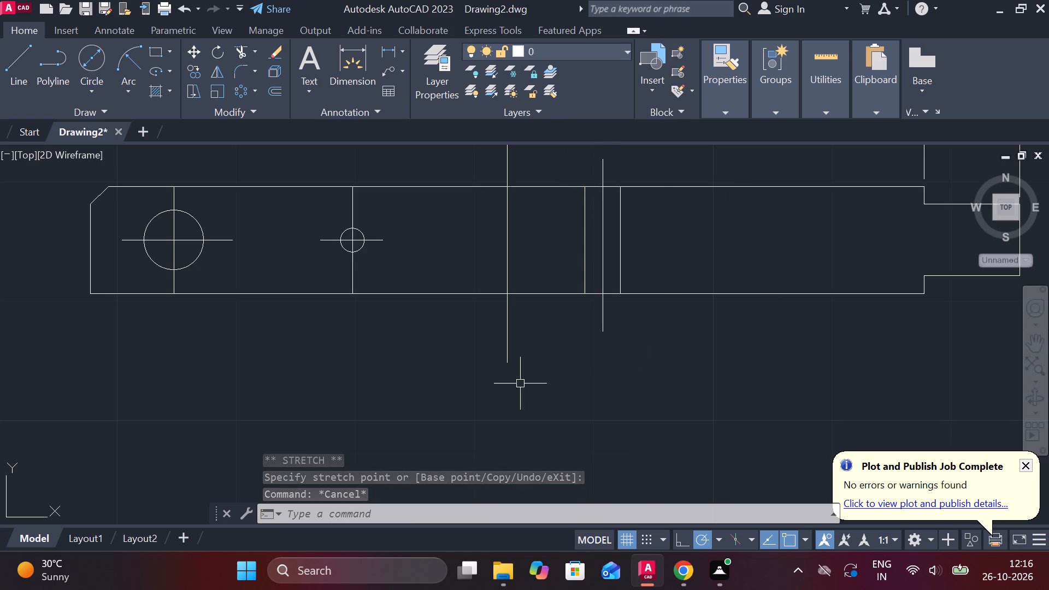
scroll(533, 344, down, 2)
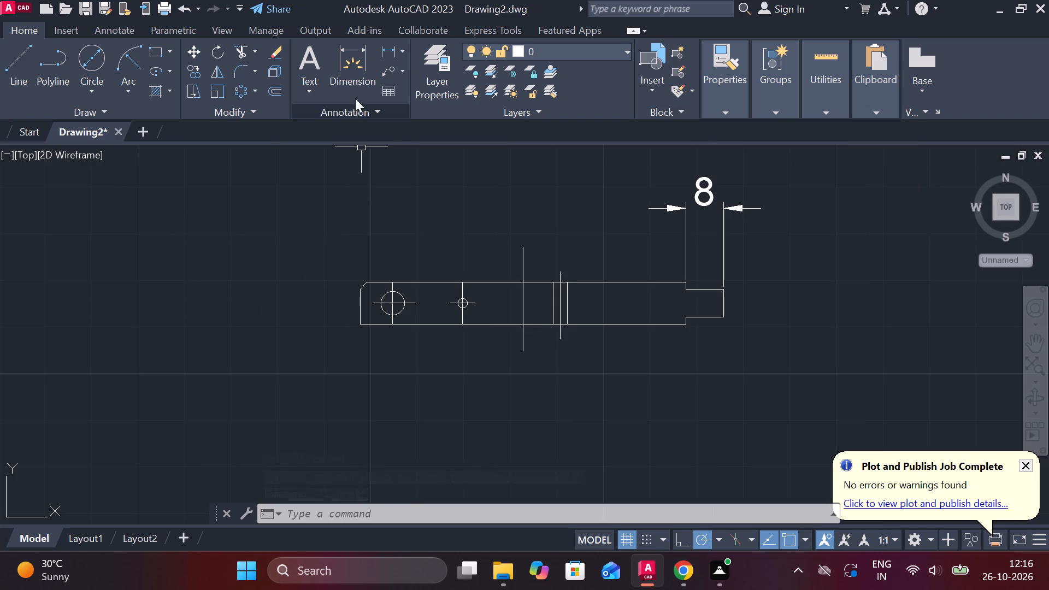
click(393, 43)
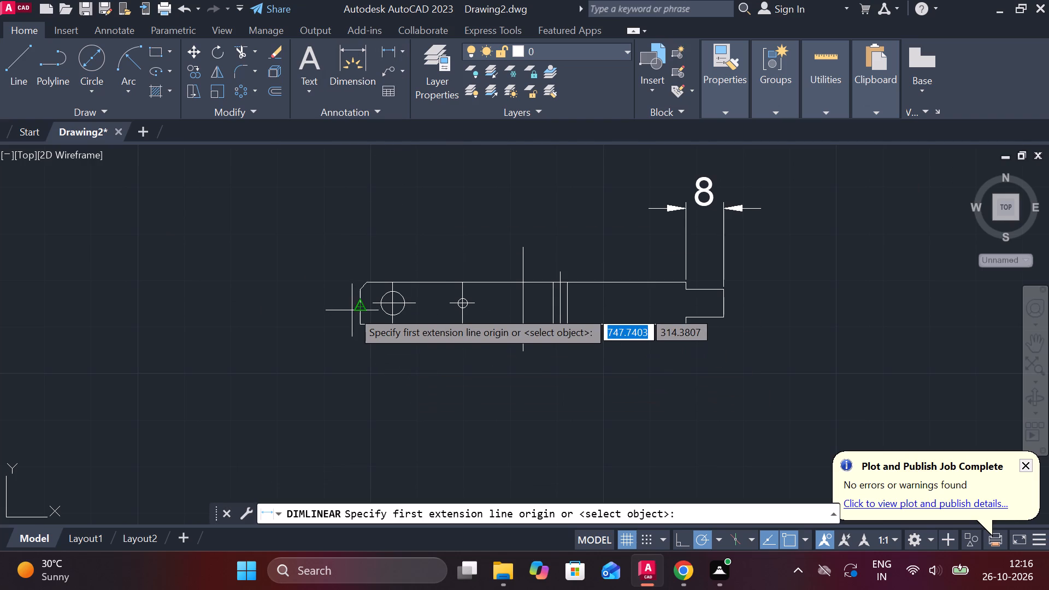
click(360, 304)
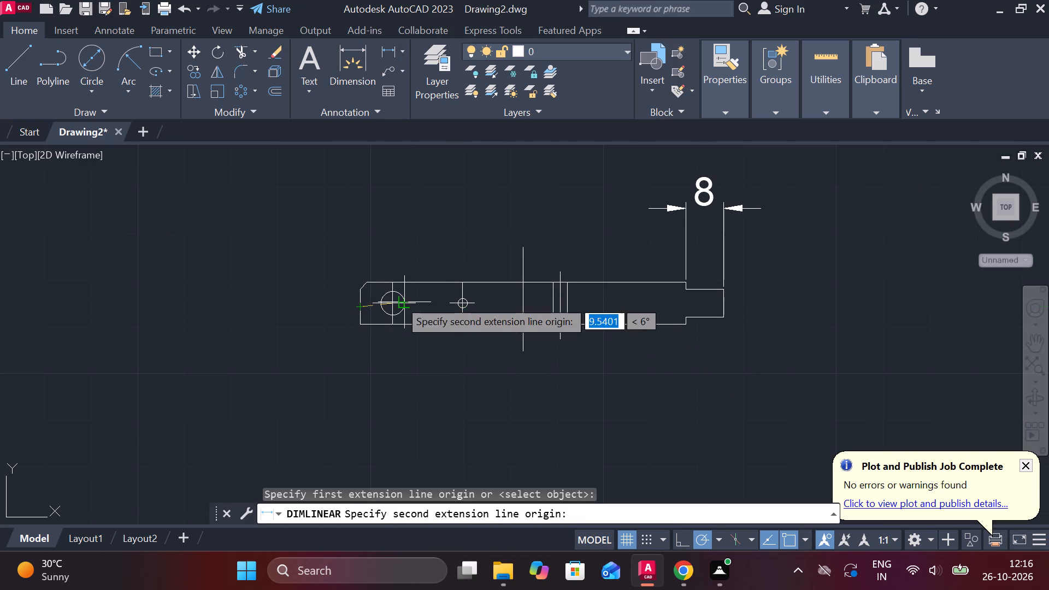
click(388, 300)
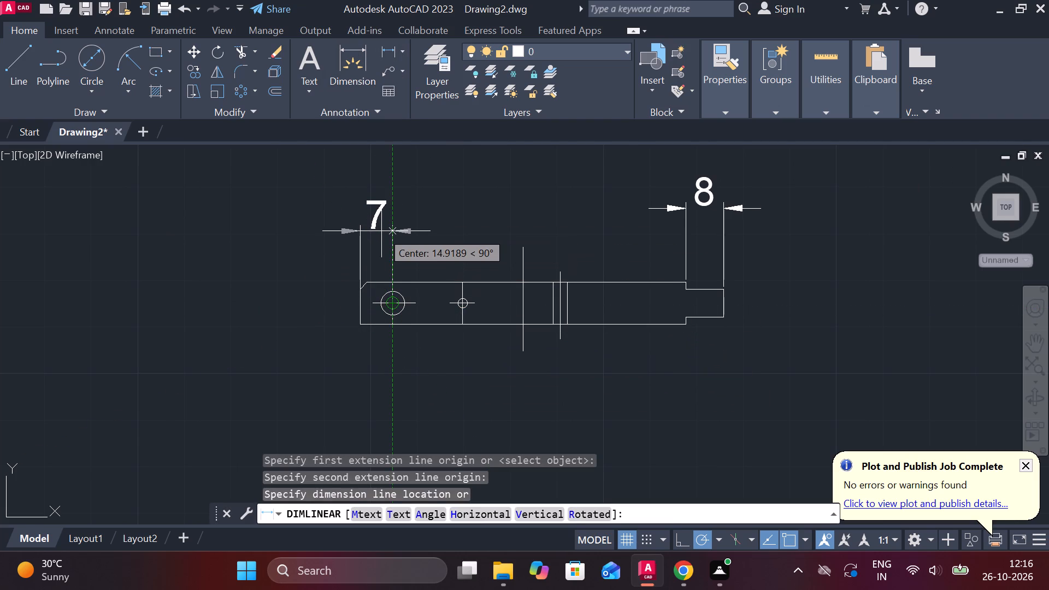
click(381, 253)
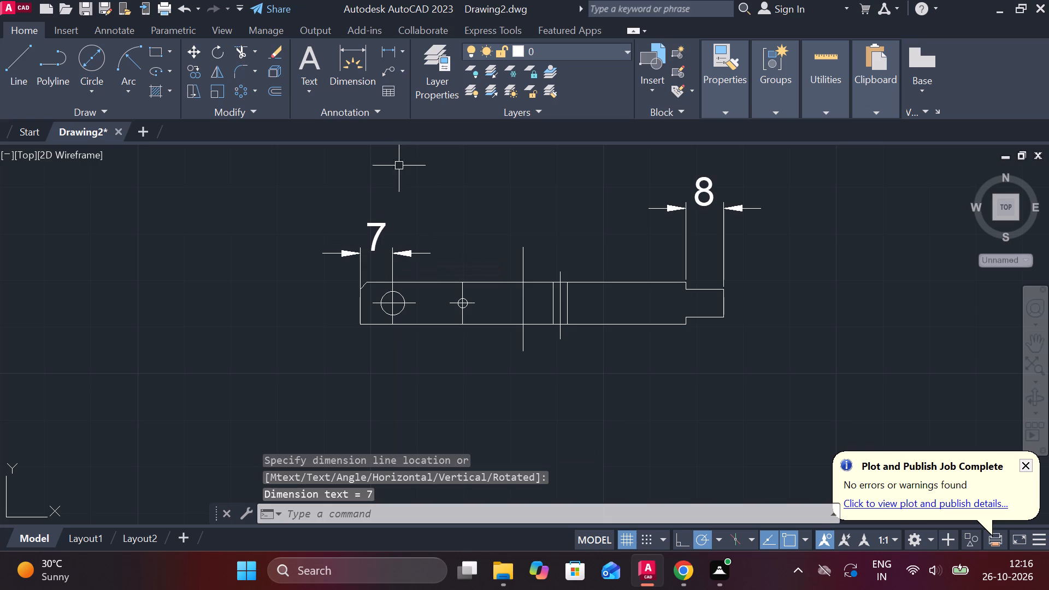
Add a horizontal linear dimension from the body's left edge to the small circle's centre, placed above the large circle's position dimension.
click(388, 52)
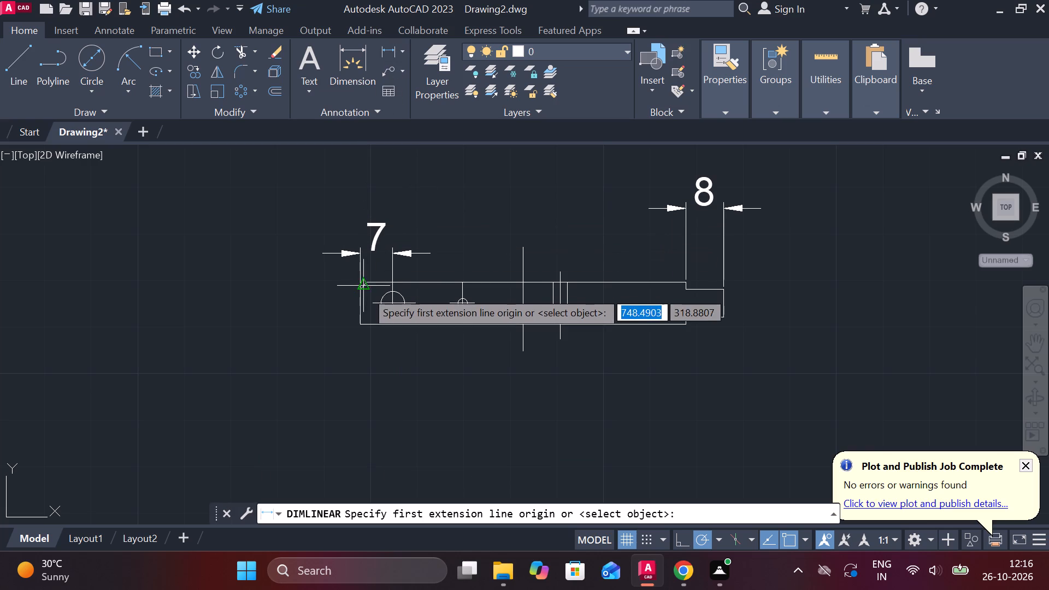
click(364, 312)
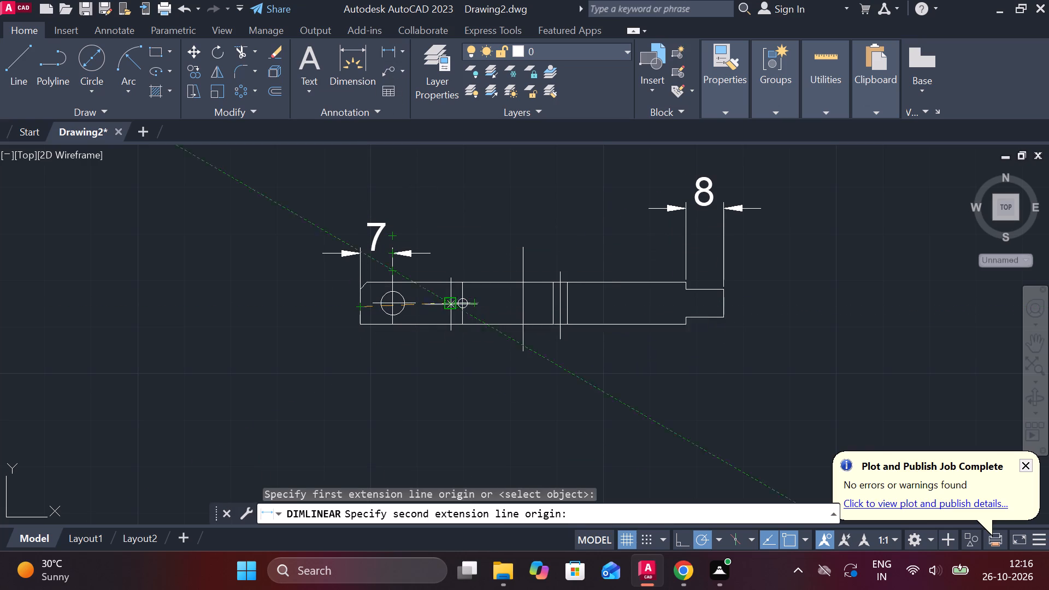
scroll(467, 304, up, 2)
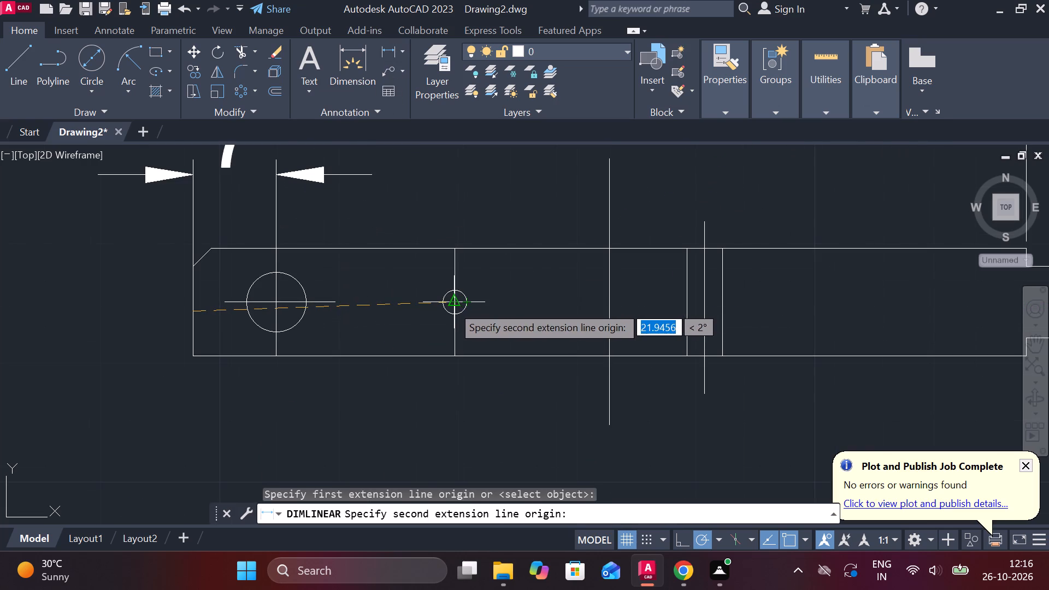
click(452, 305)
scroll(437, 147, down, 2)
scroll(453, 304, down, 1)
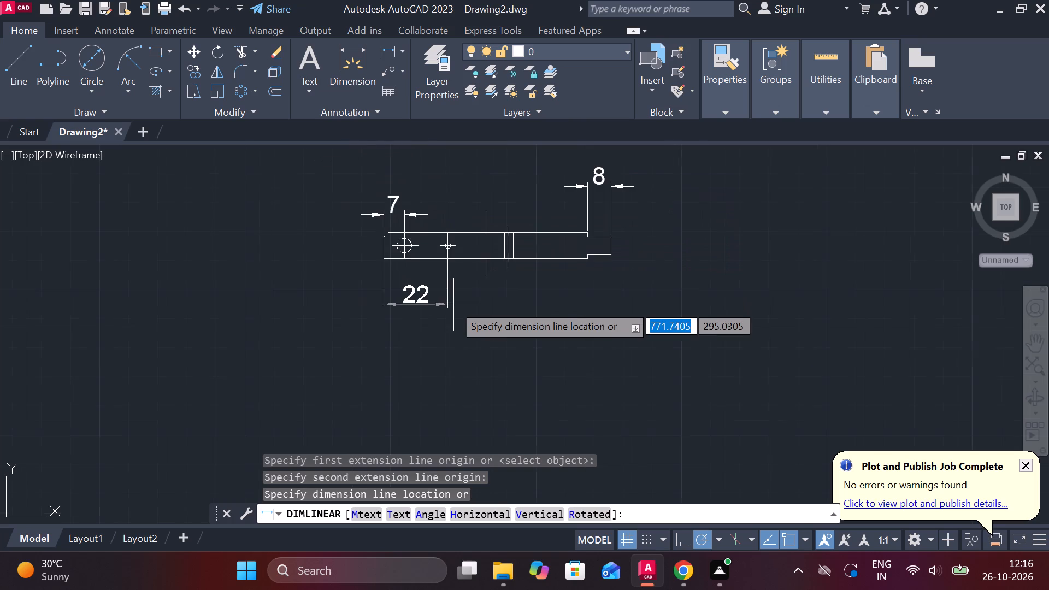
click(429, 180)
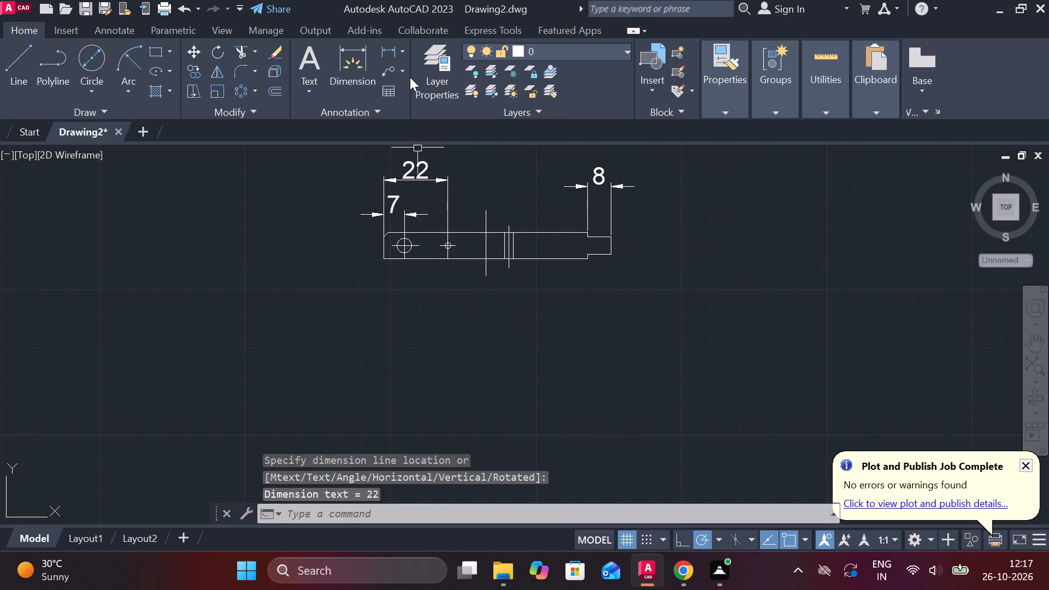
Add a horizontal linear dimension for the body's length from its left edge to the step, placed above the two hole-position dimensions.
click(389, 45)
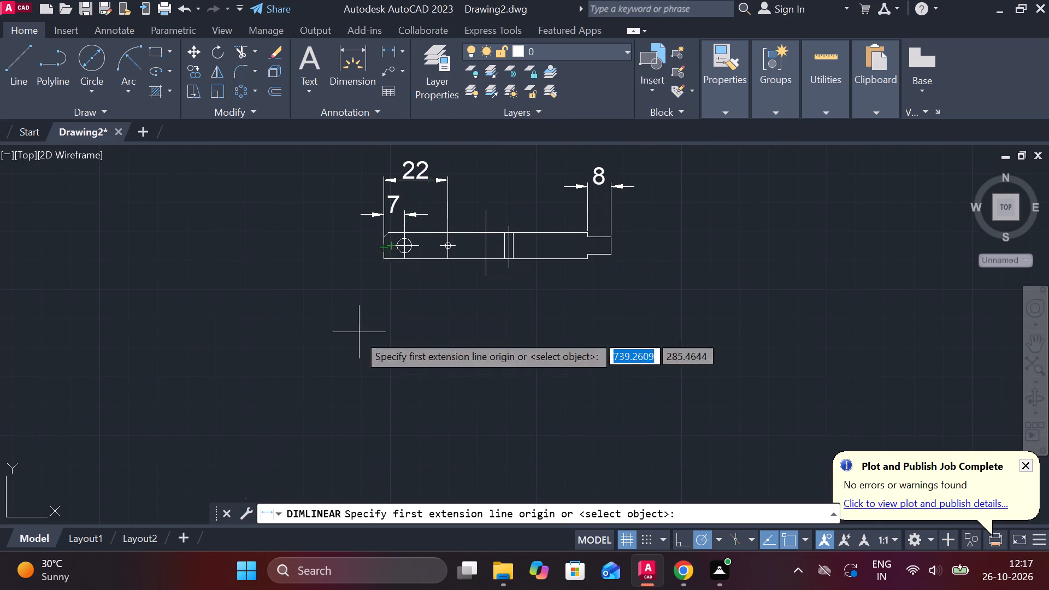
key(Escape)
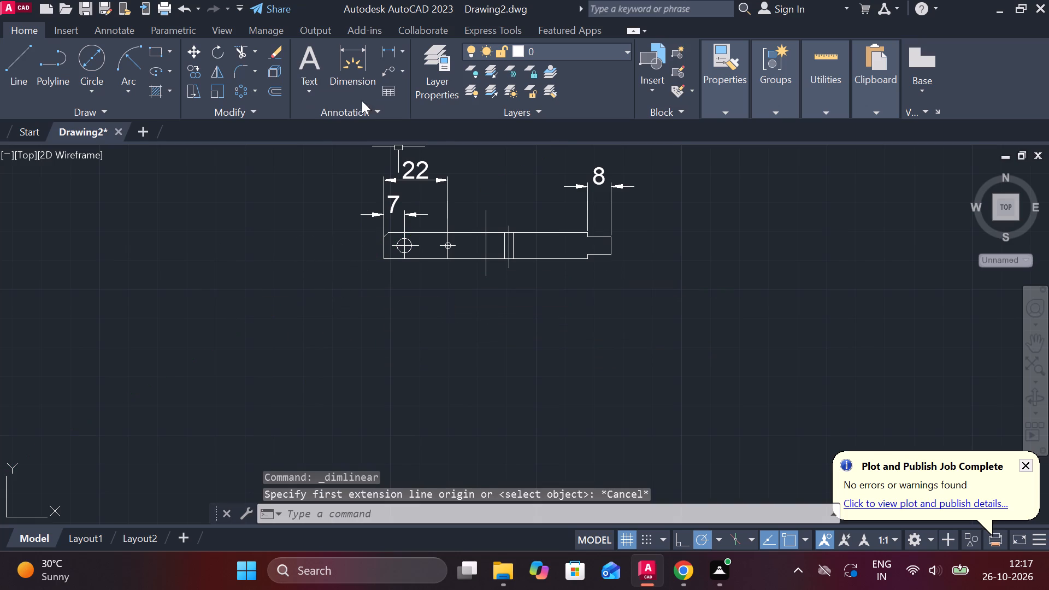
click(388, 48)
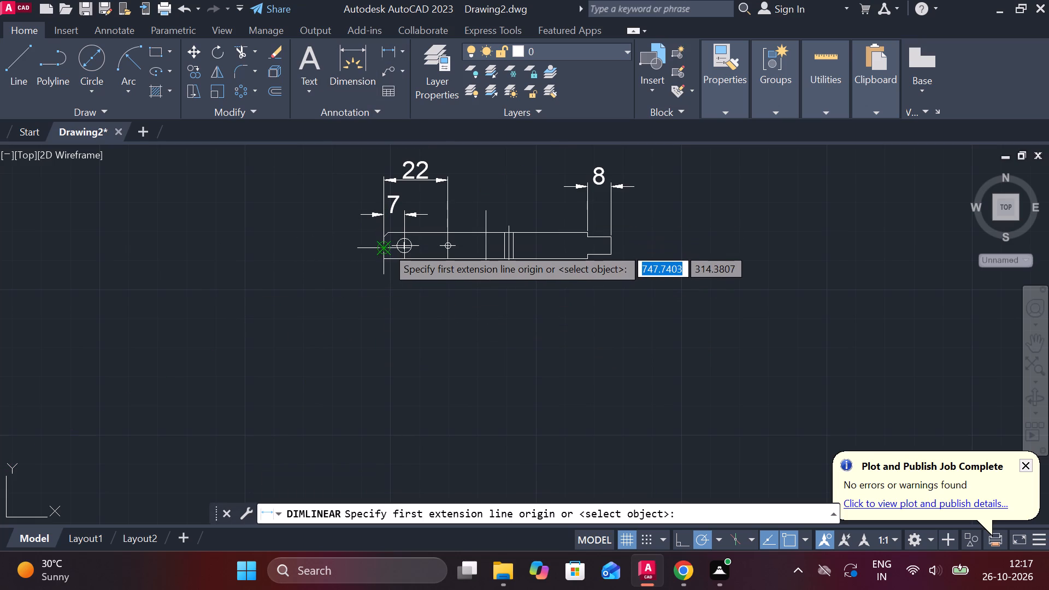
click(386, 247)
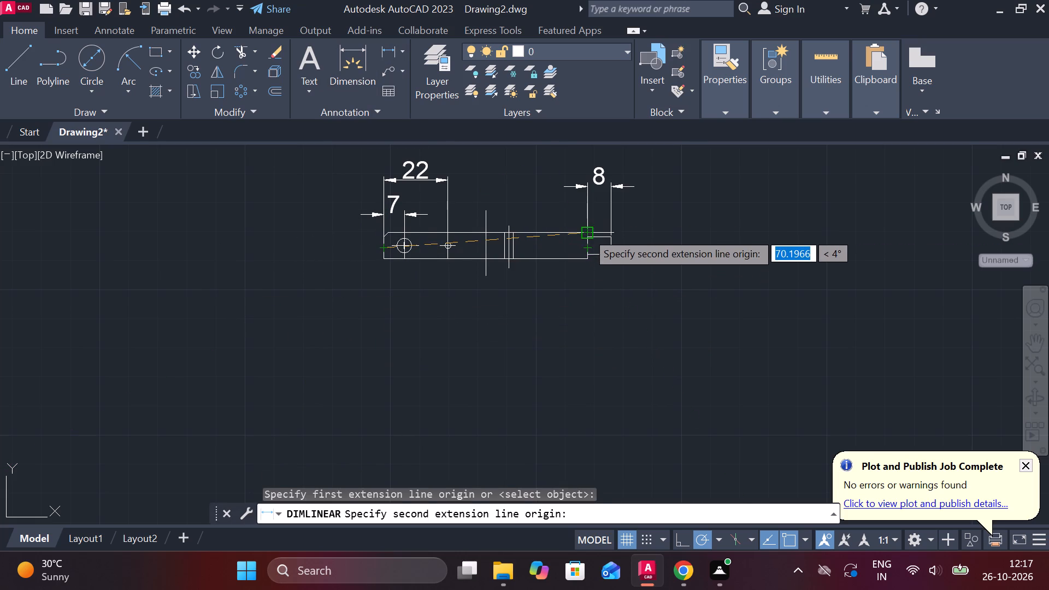
click(586, 232)
scroll(568, 134, down, 3)
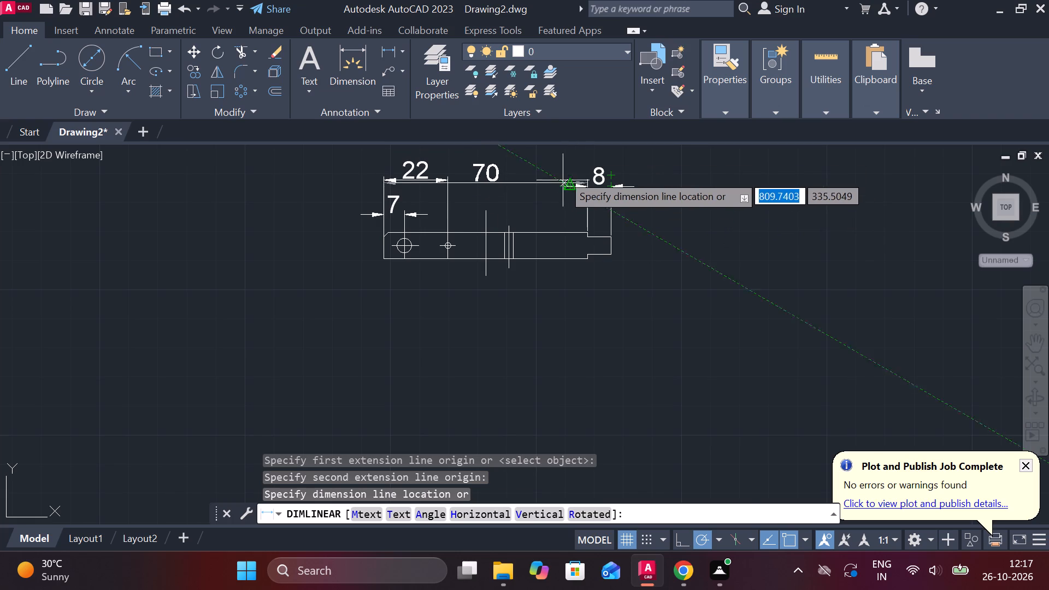
scroll(554, 150, down, 2)
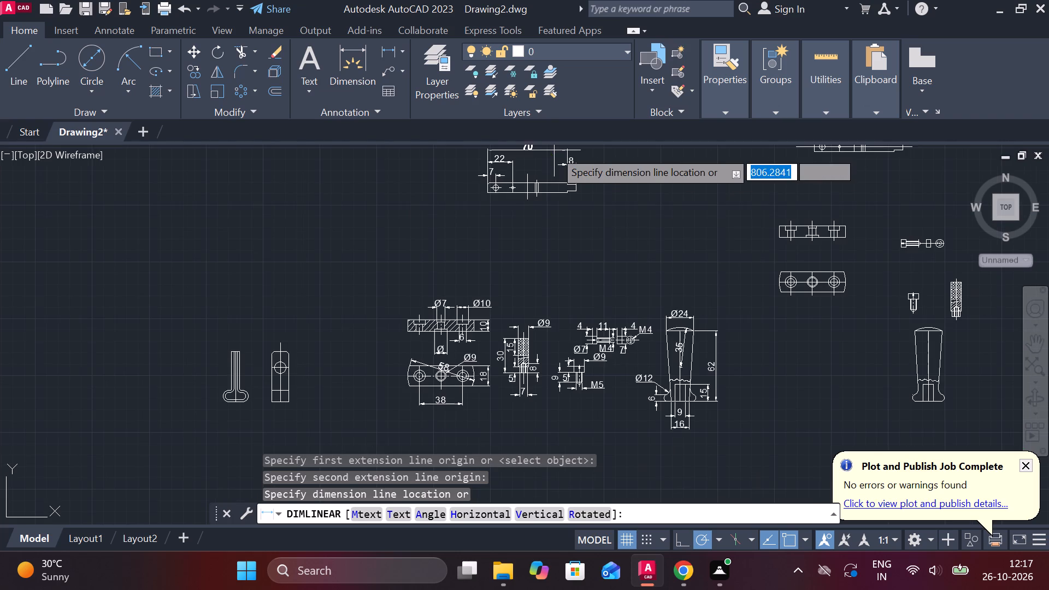
scroll(549, 239, down, 2)
scroll(545, 186, up, 2)
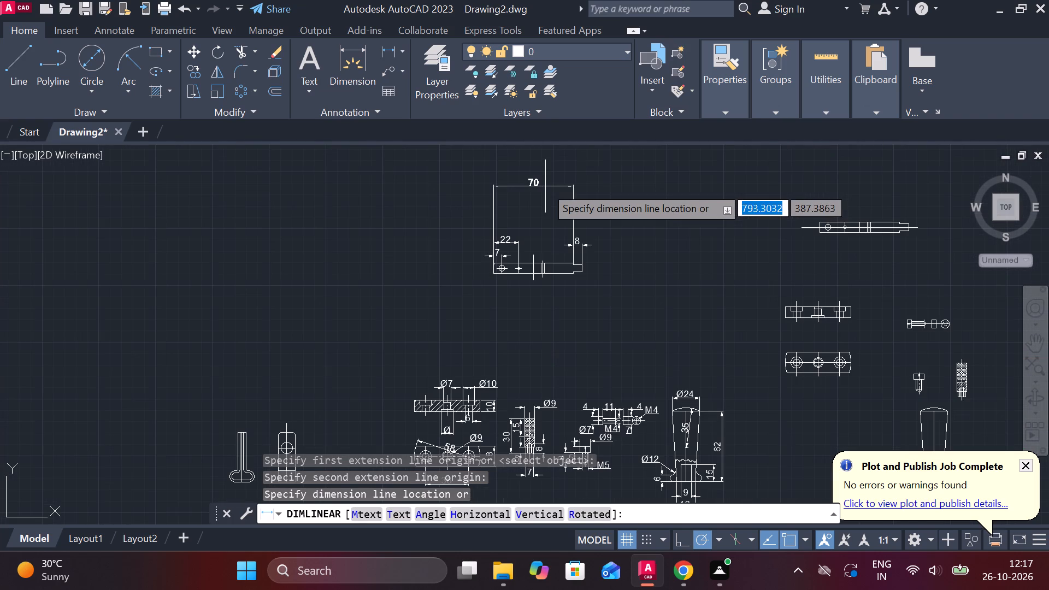
scroll(539, 231, up, 2)
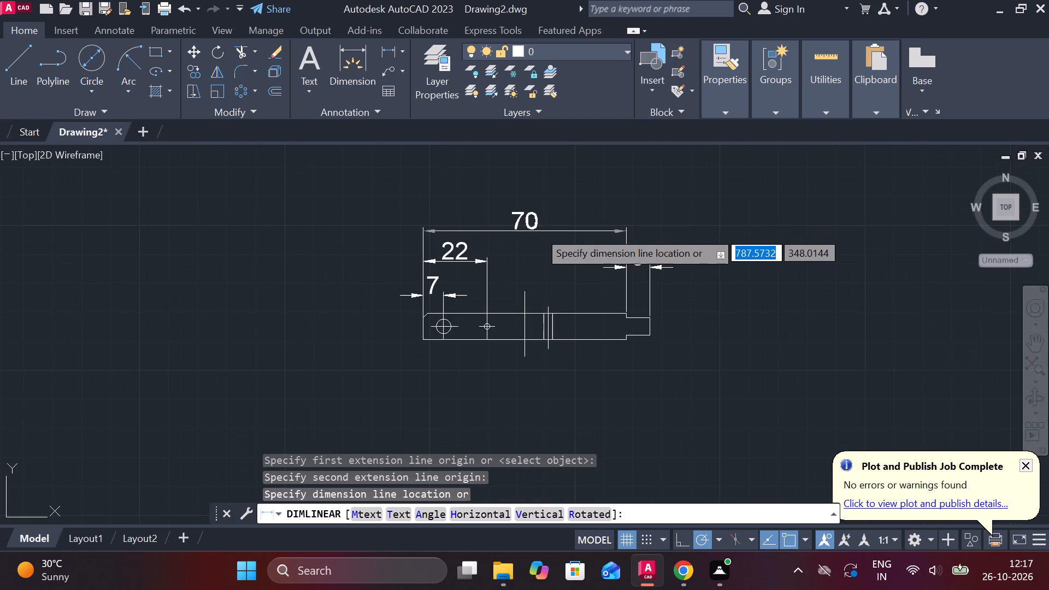
click(539, 231)
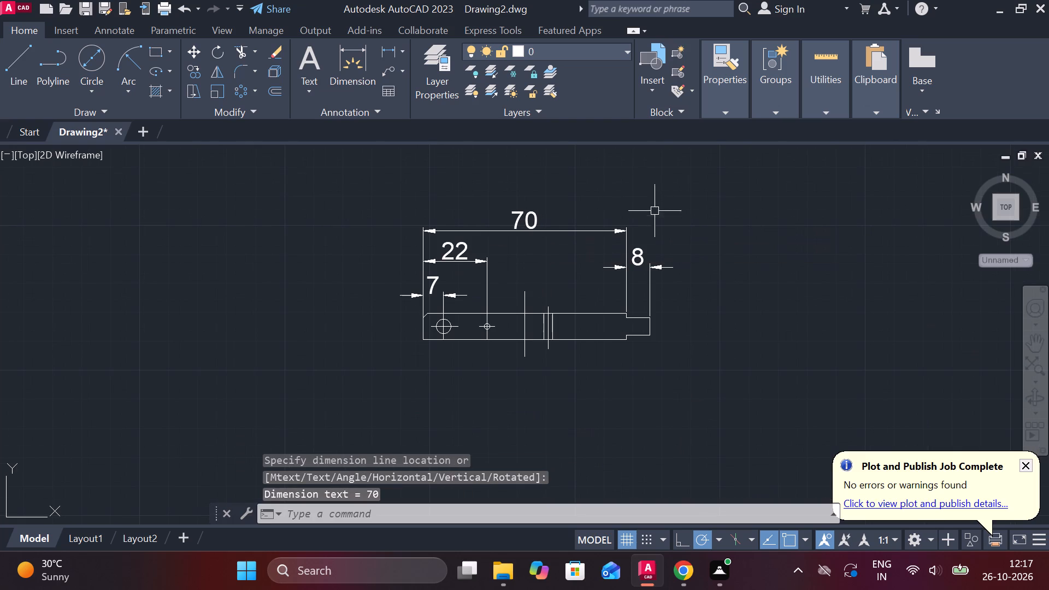
Move the stepped end's length dimension up so its dimension line aligns with the body's length dimension.
click(637, 259)
click(628, 270)
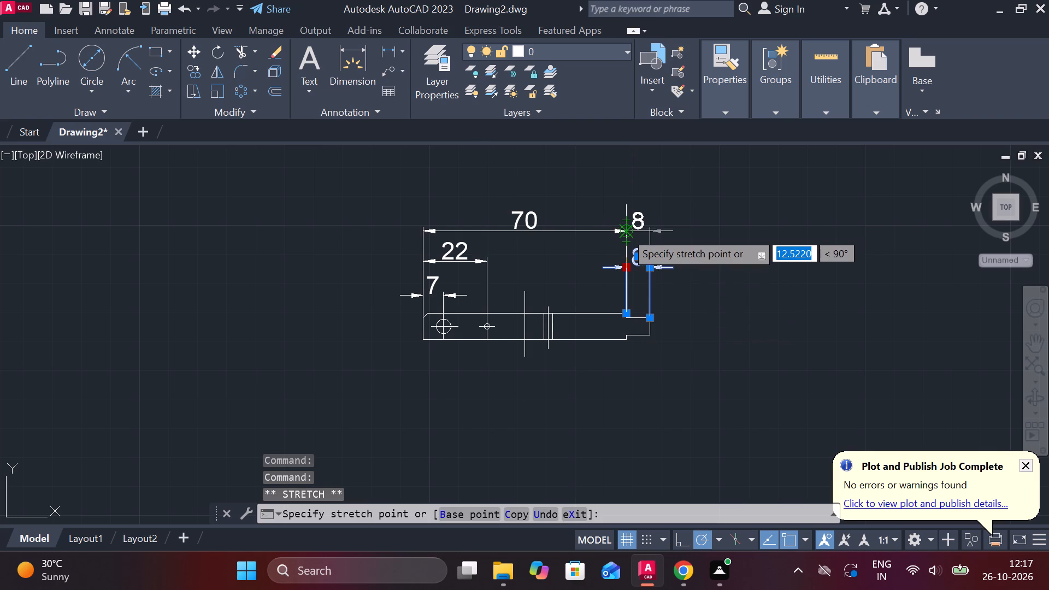
click(625, 234)
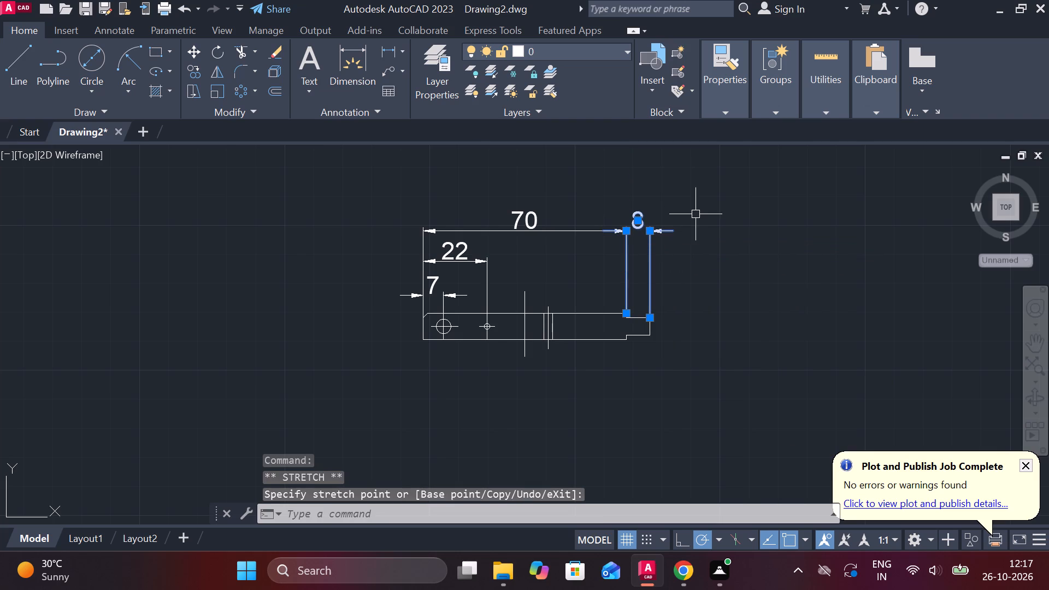
key(Escape)
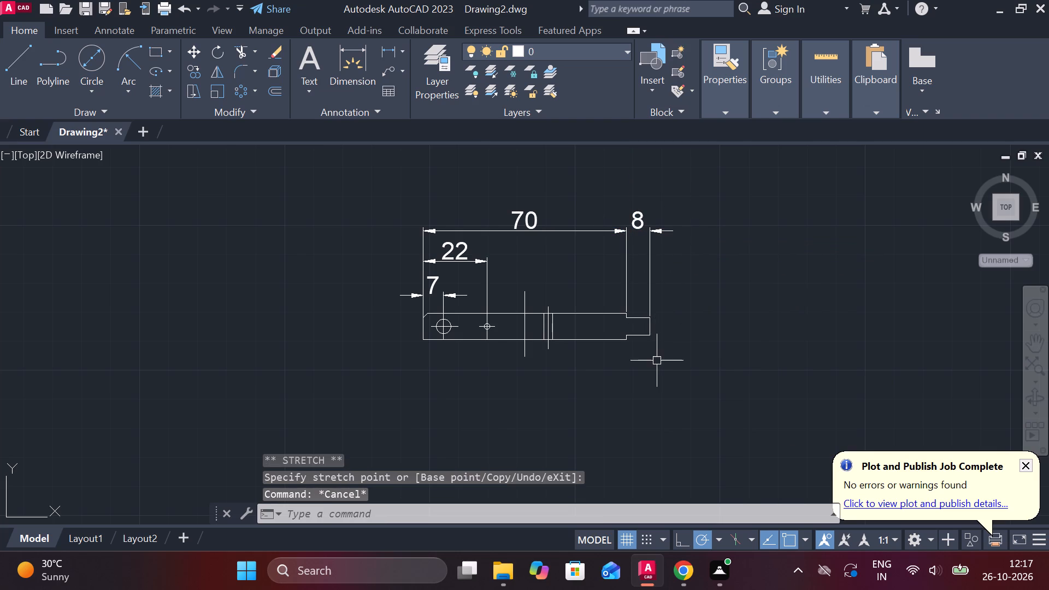
Add a vertical linear dimension for the height of the narrow stepped end, placed beyond its right edge.
click(383, 55)
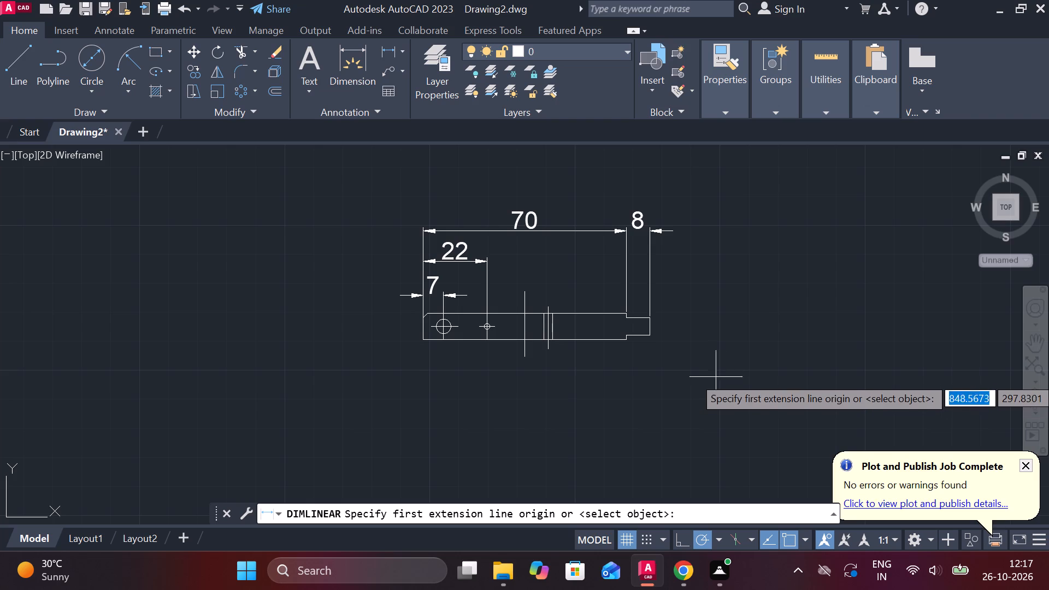
scroll(683, 334, up, 2)
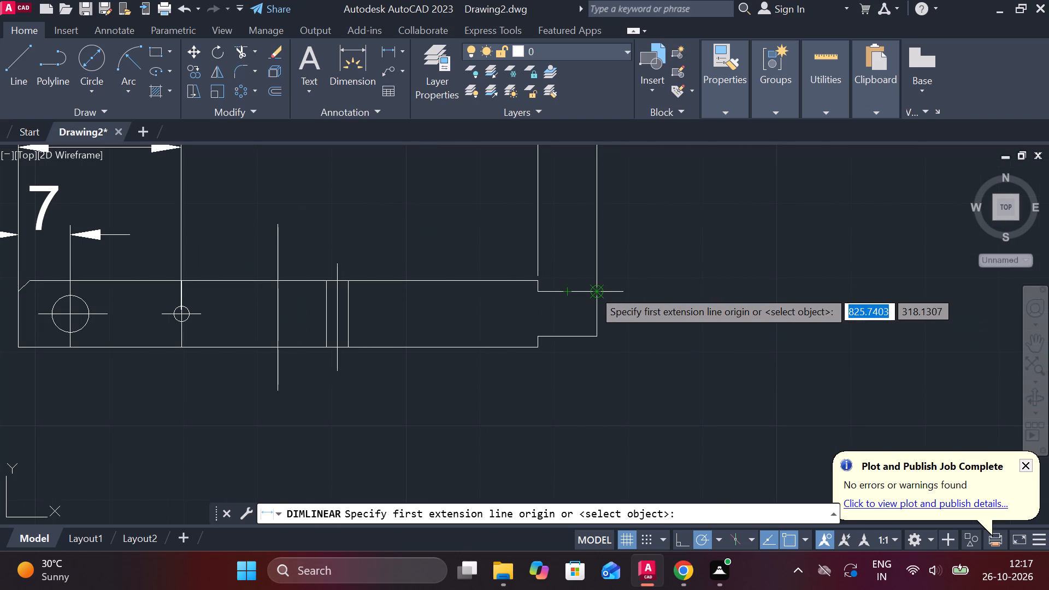
click(593, 290)
click(594, 337)
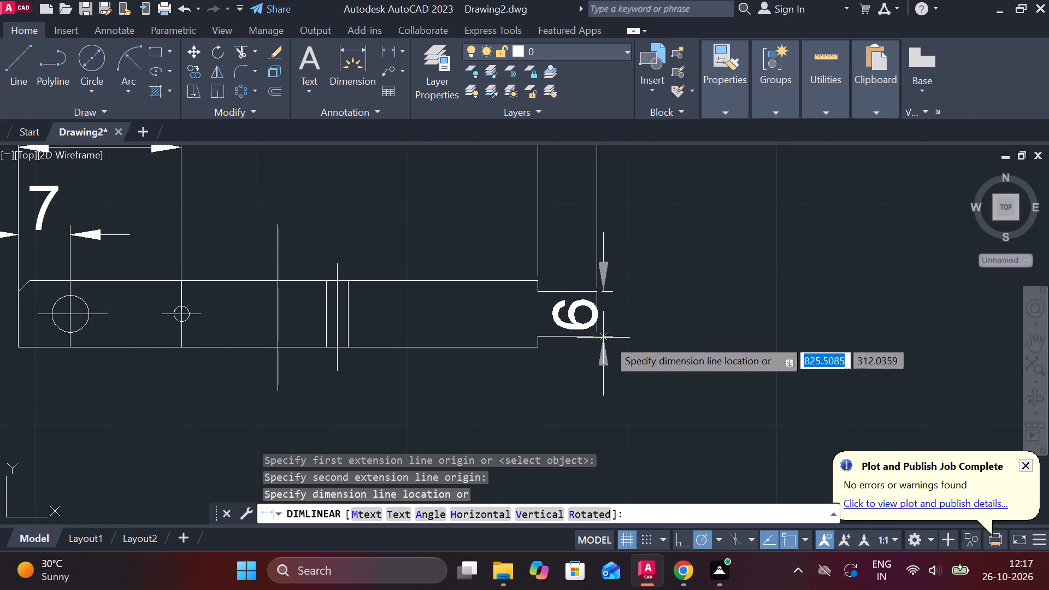
click(664, 340)
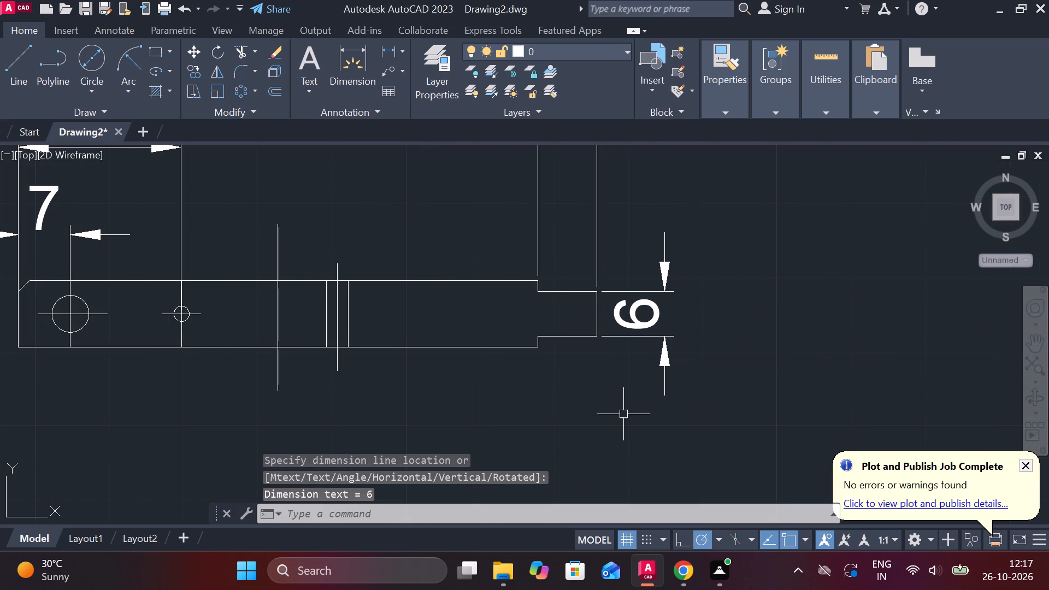
Add a horizontal linear dimension between the outer two of the three close vertical lines, placed below the body.
scroll(527, 402, down, 2)
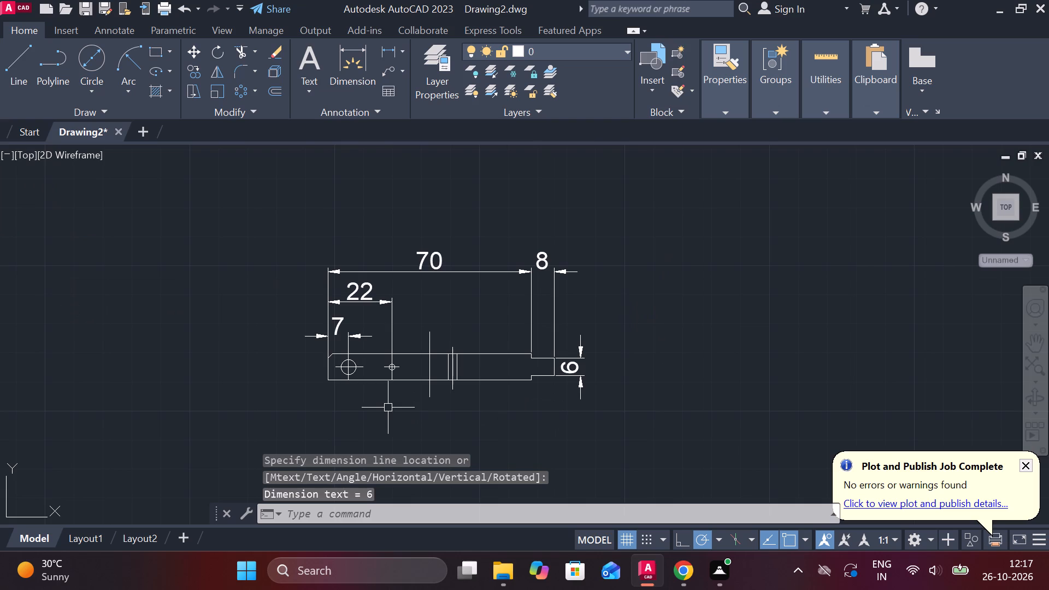
click(383, 49)
scroll(443, 390, up, 2)
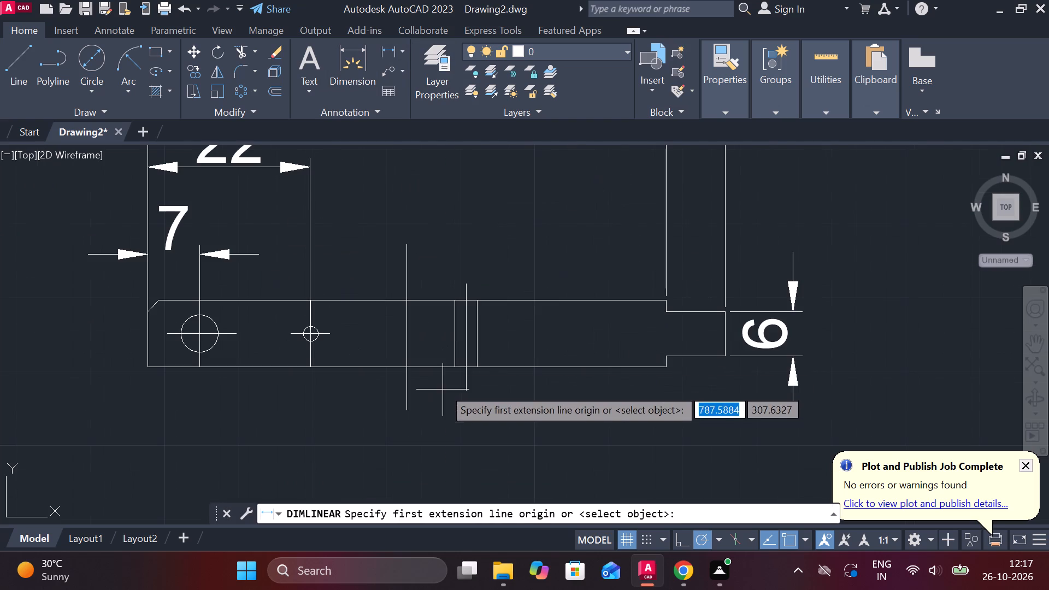
click(452, 368)
click(477, 365)
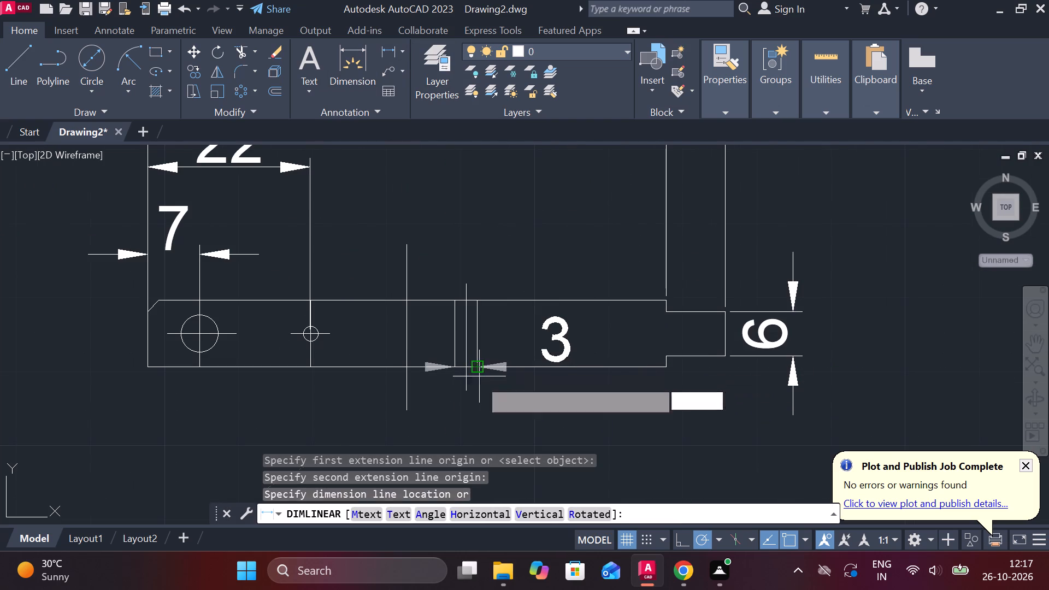
click(479, 412)
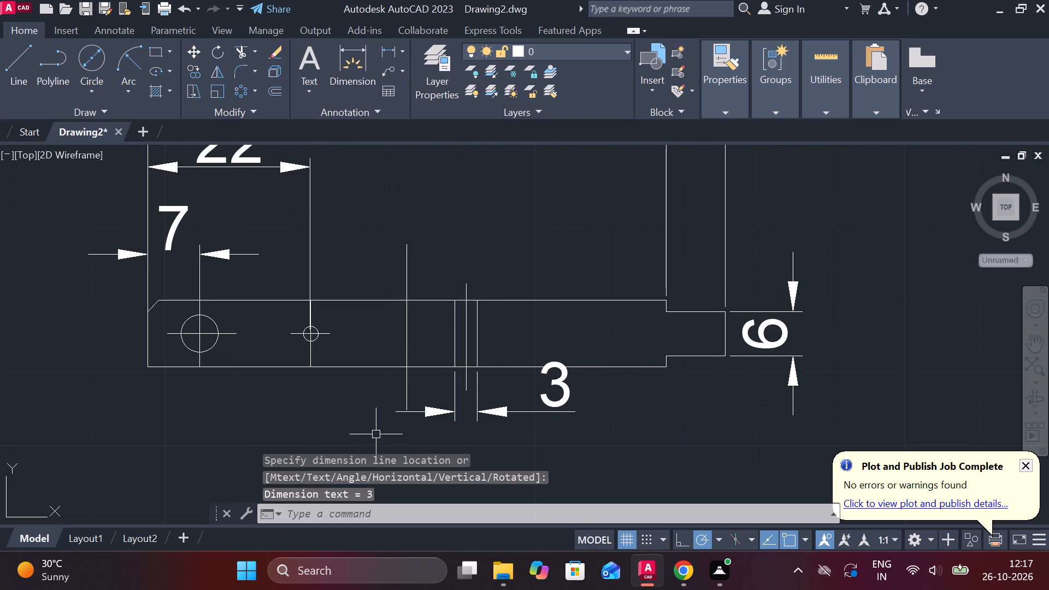
Add a diameter dimension to the small circle, with its text placed below the body on the left.
click(400, 47)
click(414, 257)
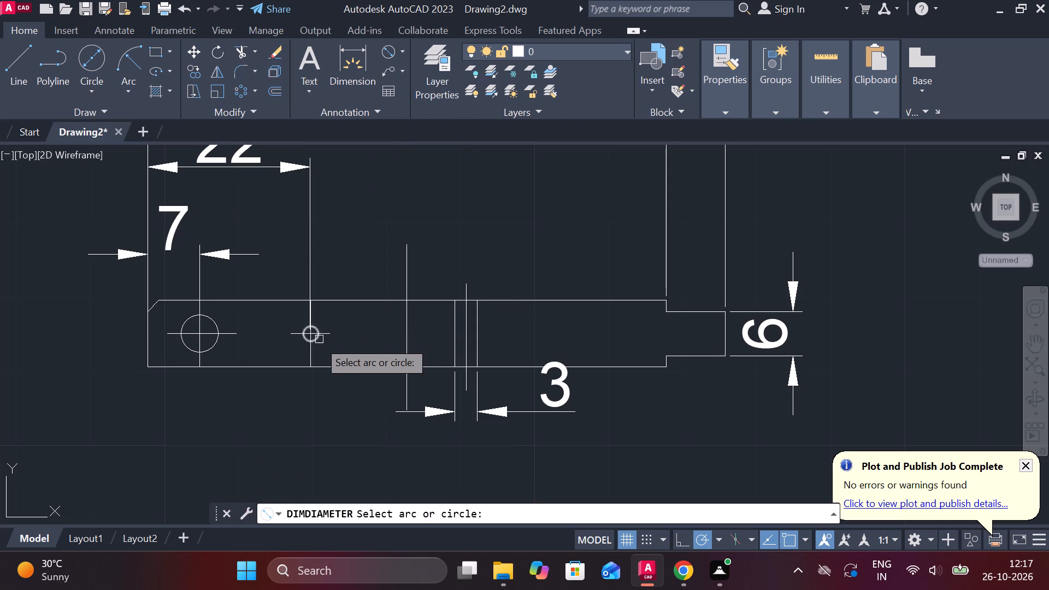
click(317, 342)
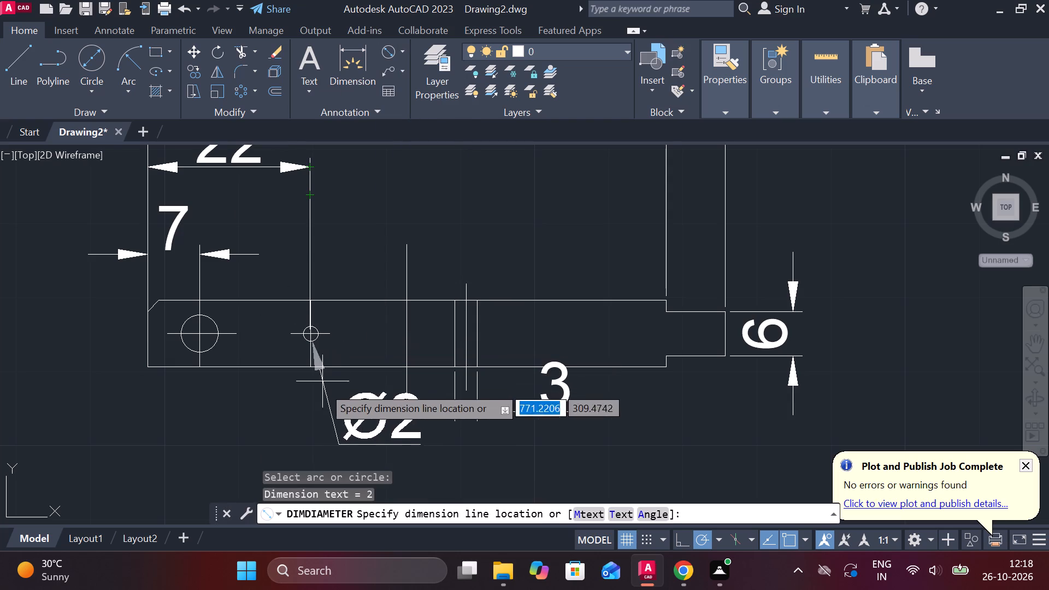
click(280, 406)
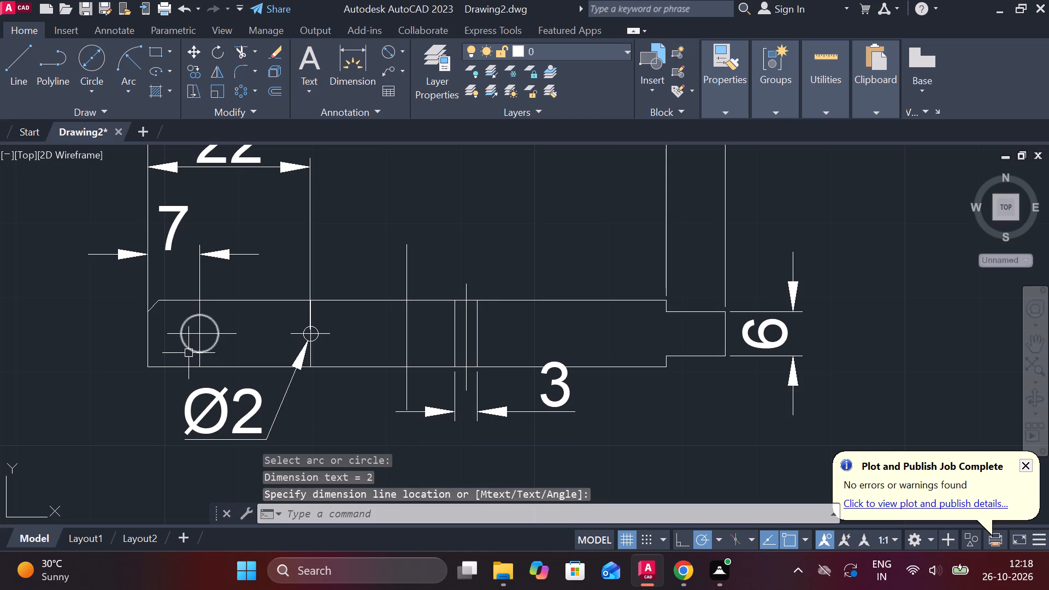
Add a diameter dimension to the larger circle near the chamfered end, with its text placed below the body.
click(388, 49)
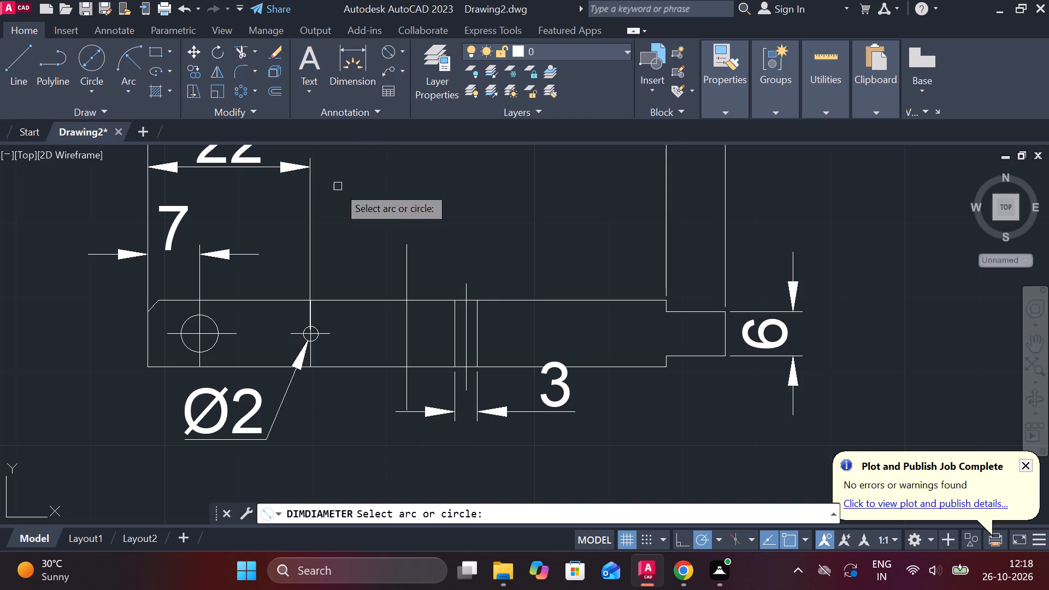
click(185, 352)
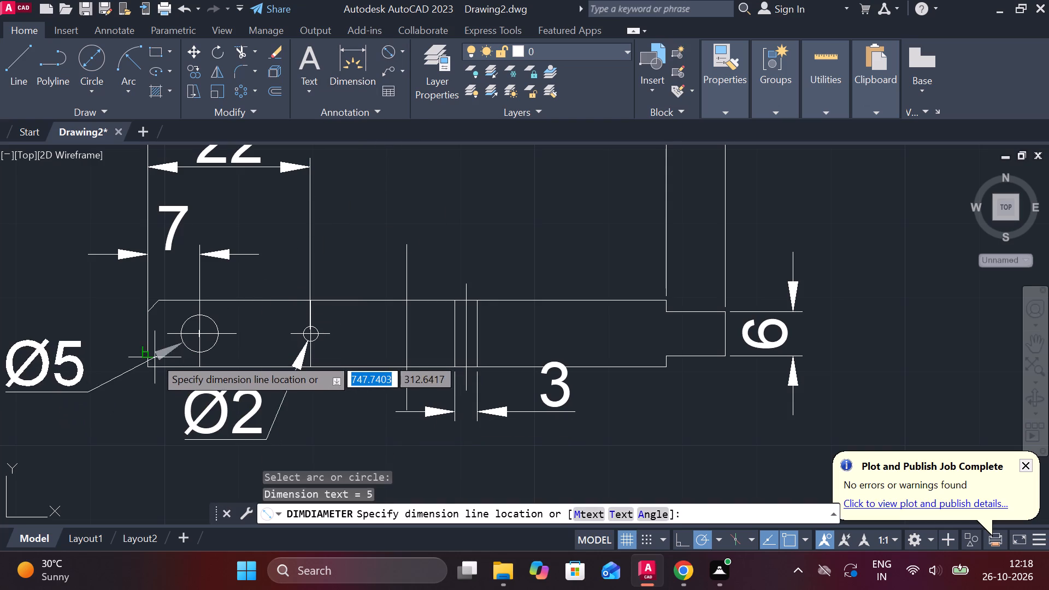
click(164, 392)
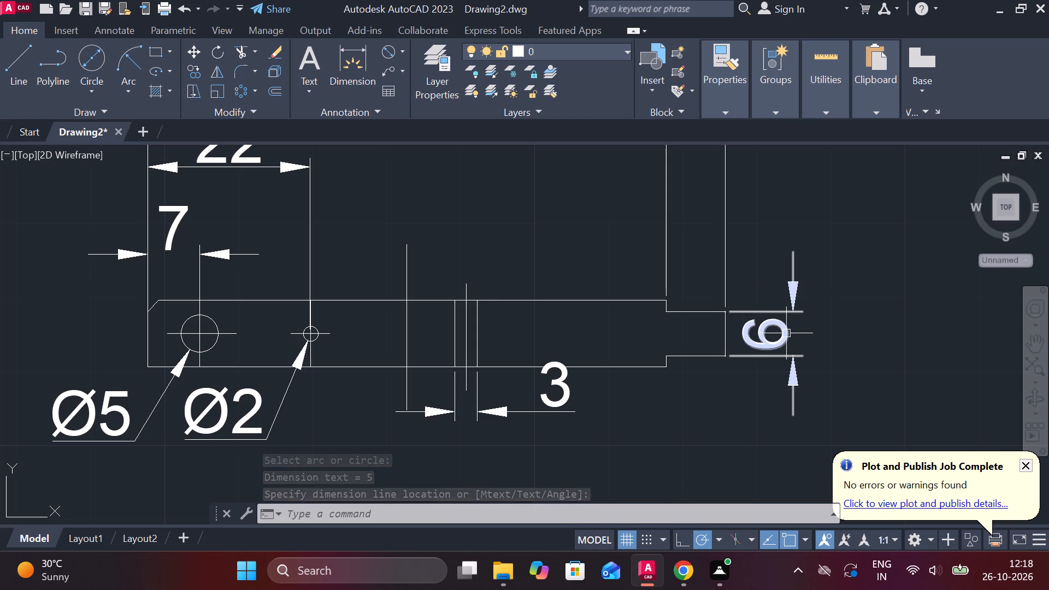
Add the prefix M to the height dimension of the narrow stepped end so it reads M6.
double_click(769, 335)
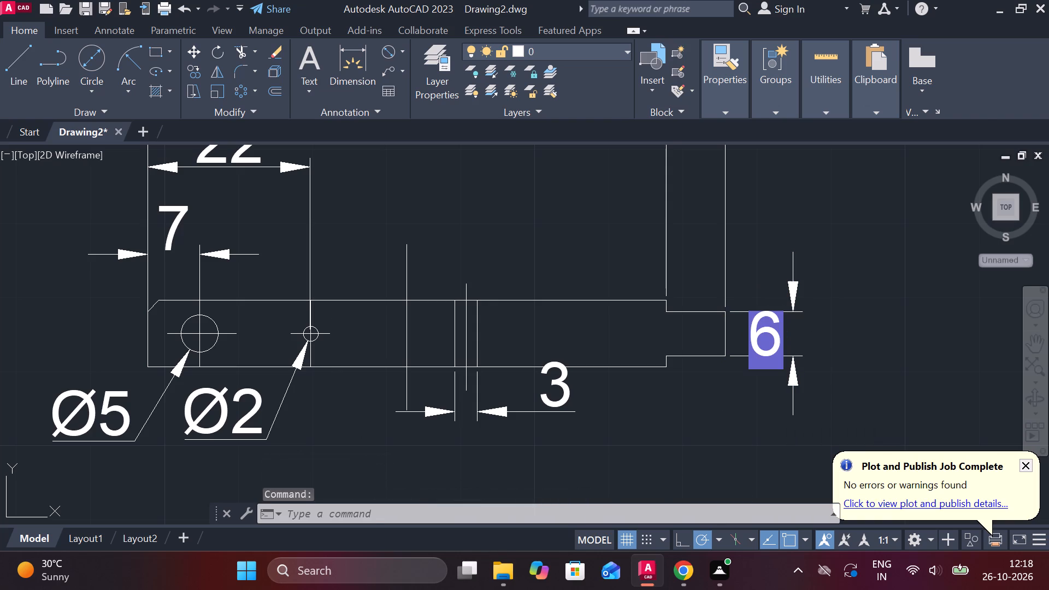
key(m)
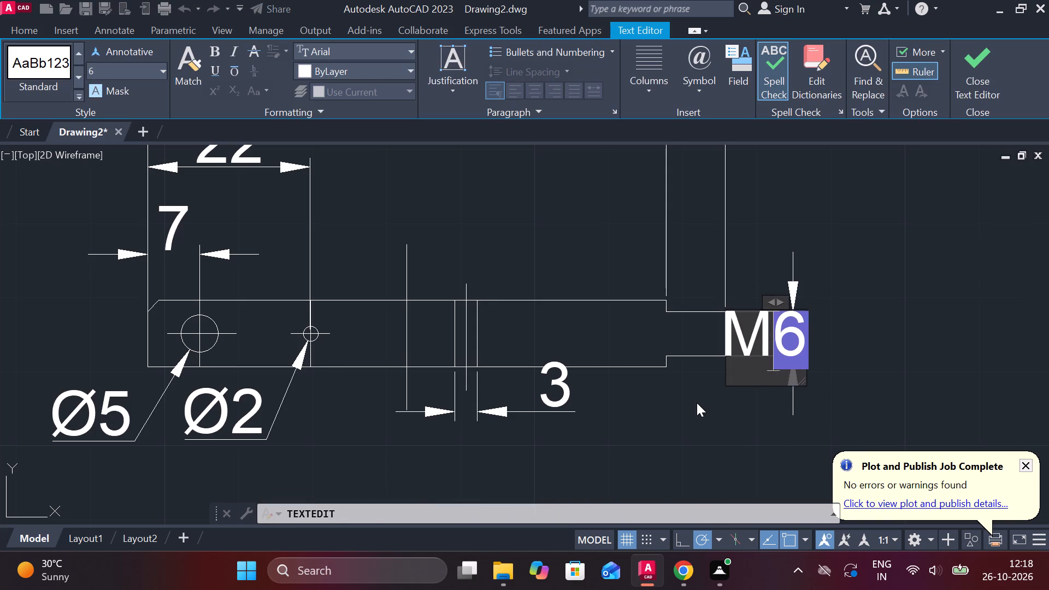
key(Return)
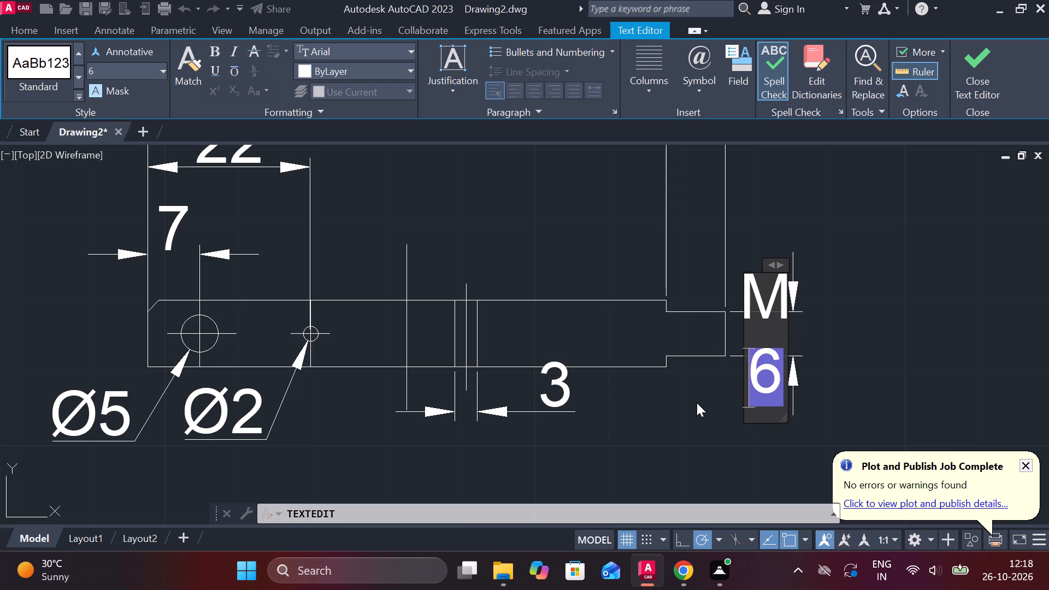
key(BackSpace)
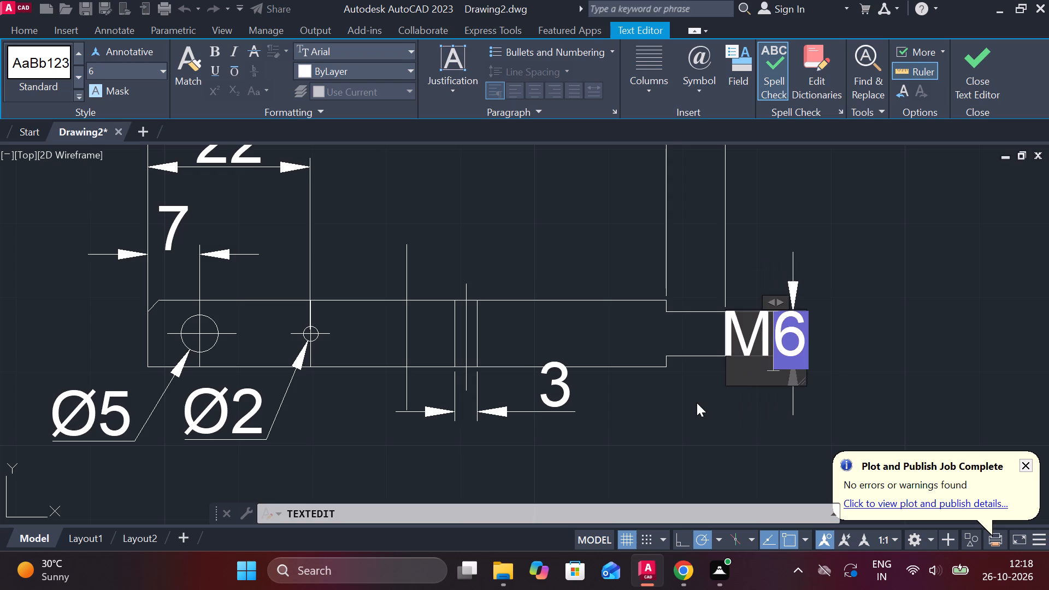
click(997, 241)
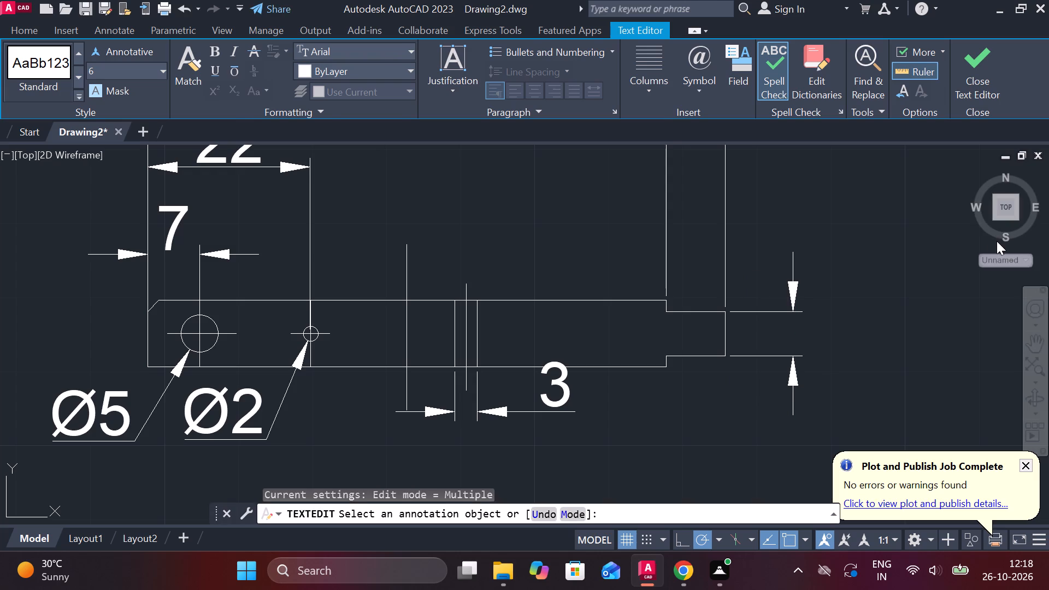
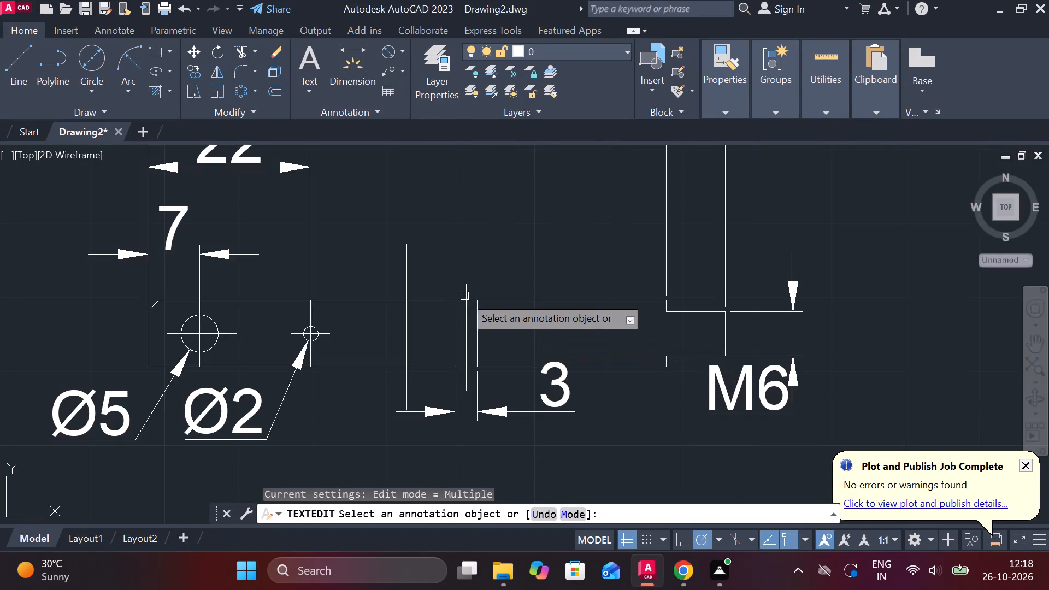
Hatch the two narrow strips between the three close vertical lines of the body with the ANSI31 pattern.
scroll(448, 291, down, 2)
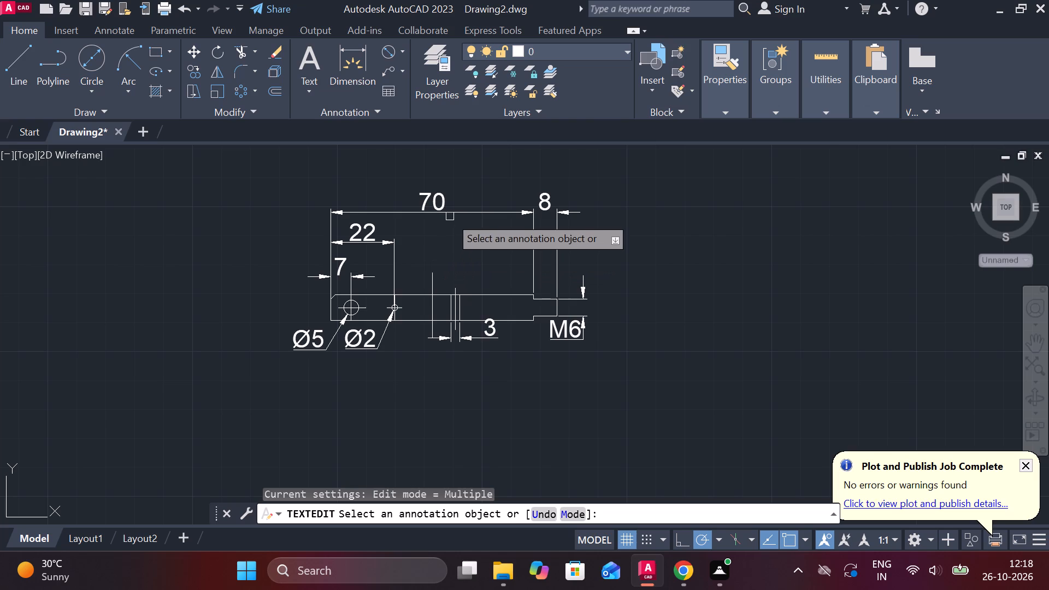
click(159, 90)
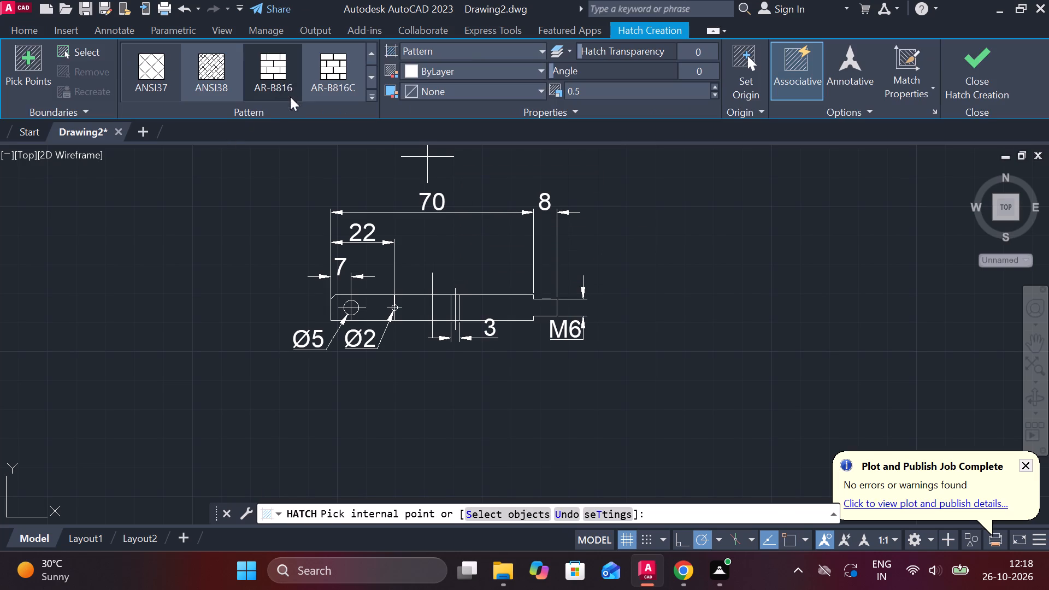
scroll(302, 80, up, 2)
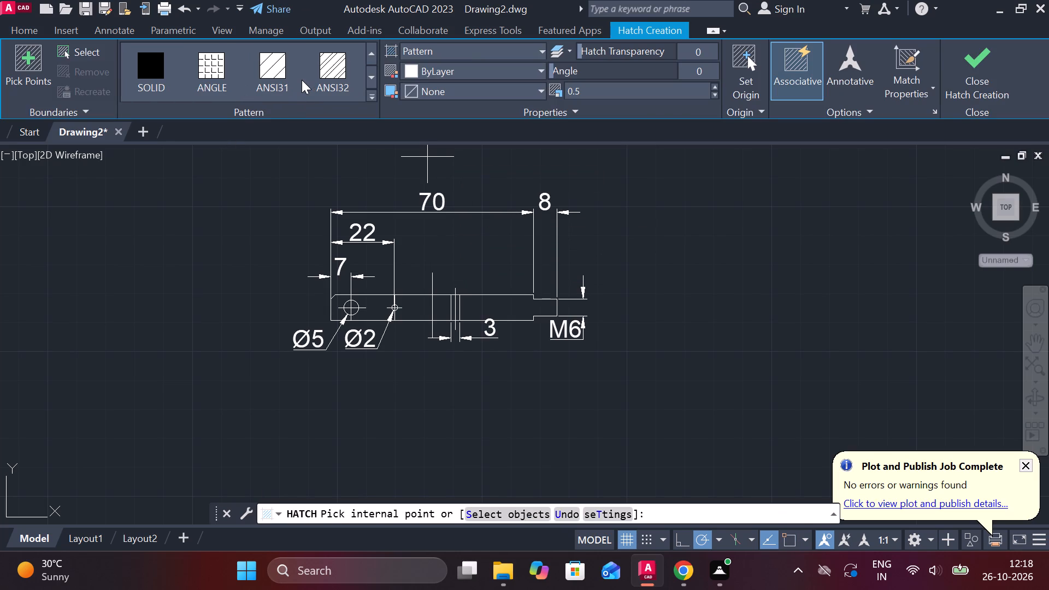
click(268, 69)
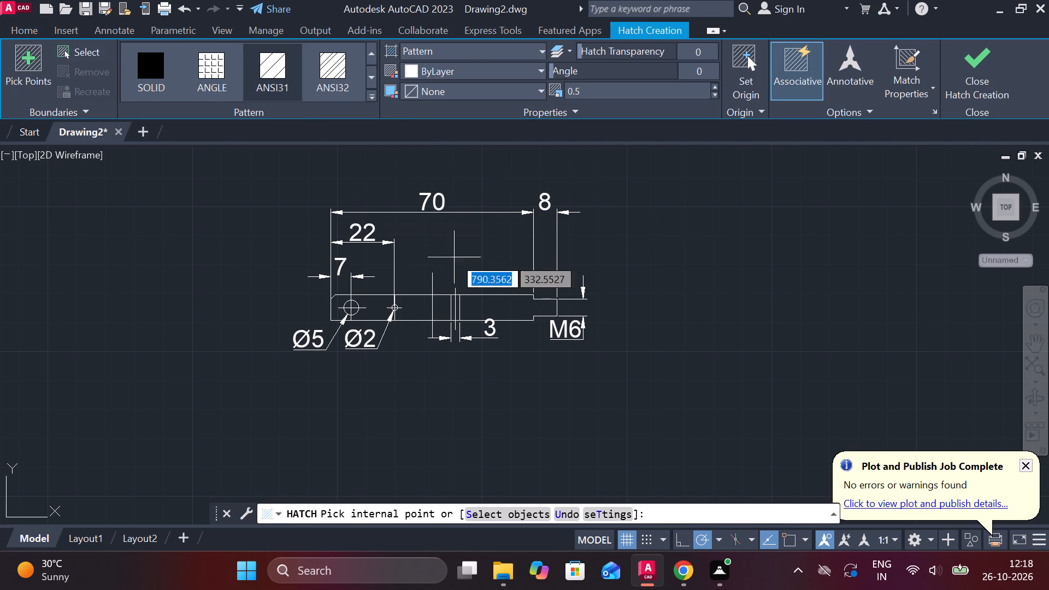
scroll(484, 283, up, 3)
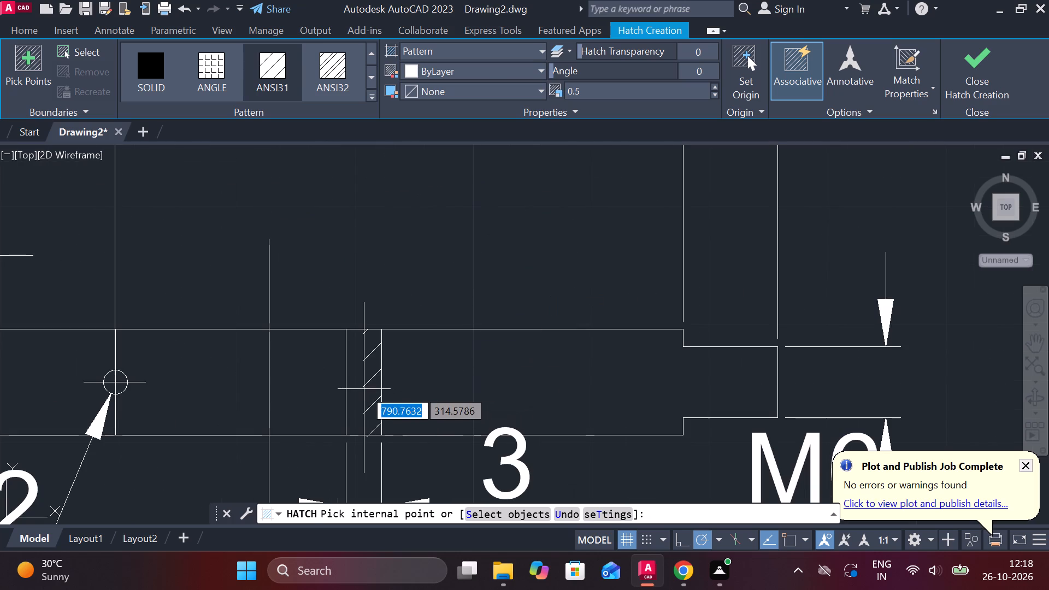
click(373, 393)
click(352, 394)
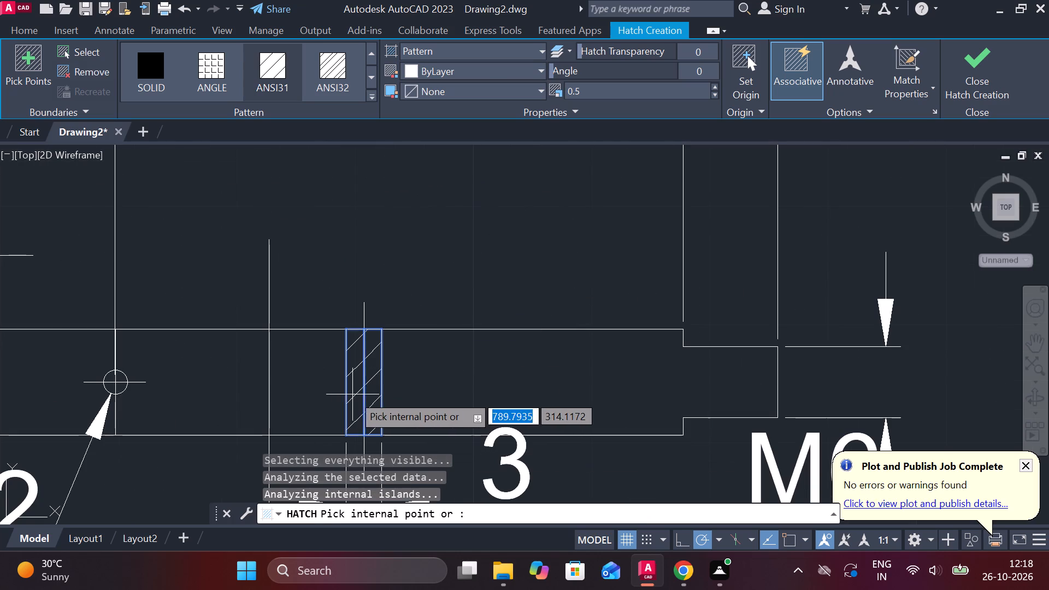
scroll(429, 241, down, 2)
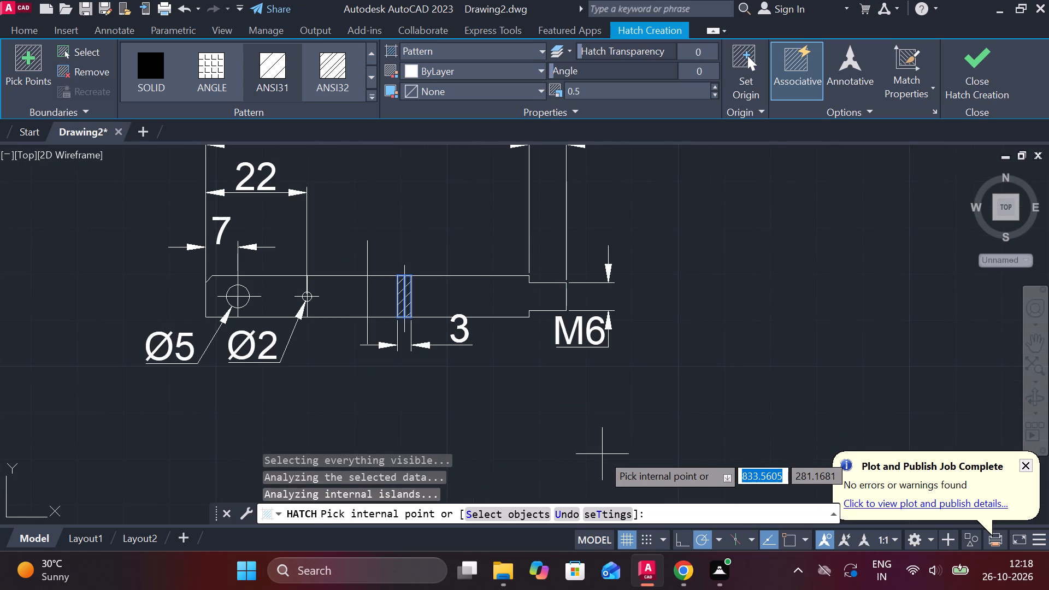
key(Escape)
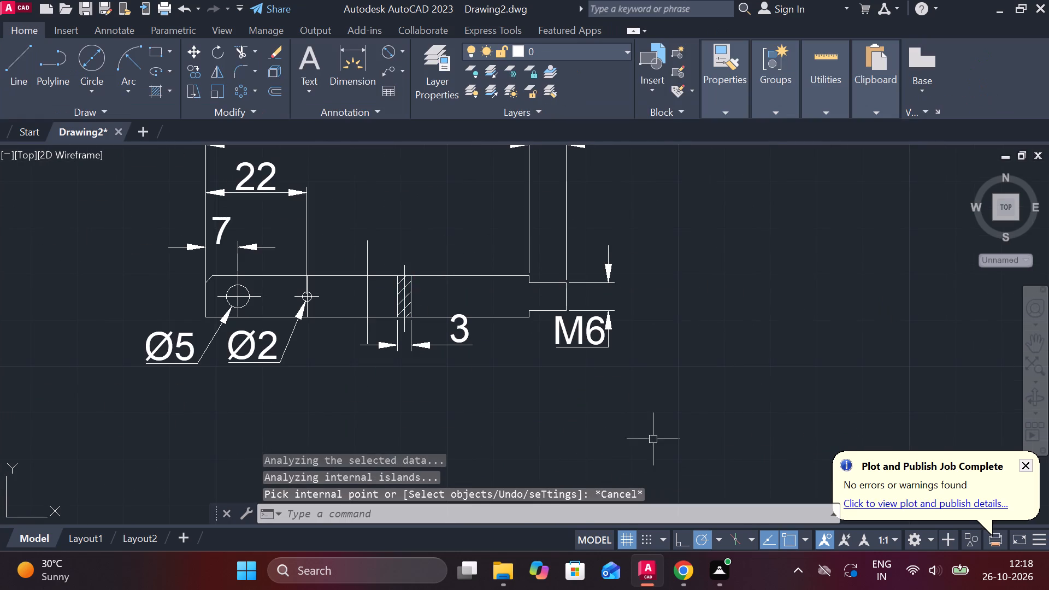
Draw a closed 50 by 5 unit rectangle with lines in the empty area above the dimensioned part view.
scroll(627, 410, down, 3)
scroll(702, 383, down, 1)
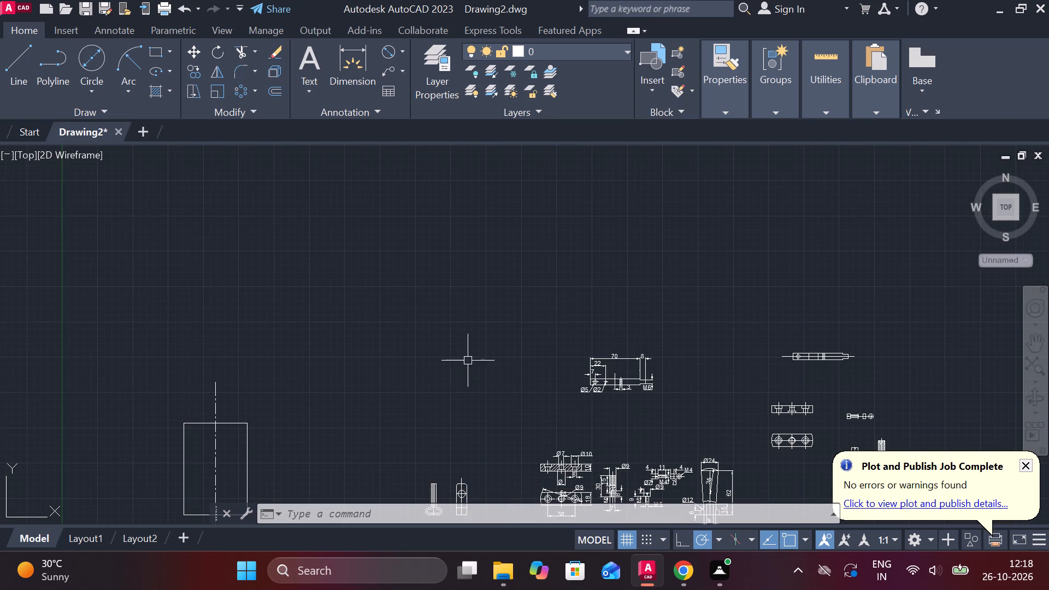
scroll(504, 359, up, 2)
scroll(504, 359, down, 3)
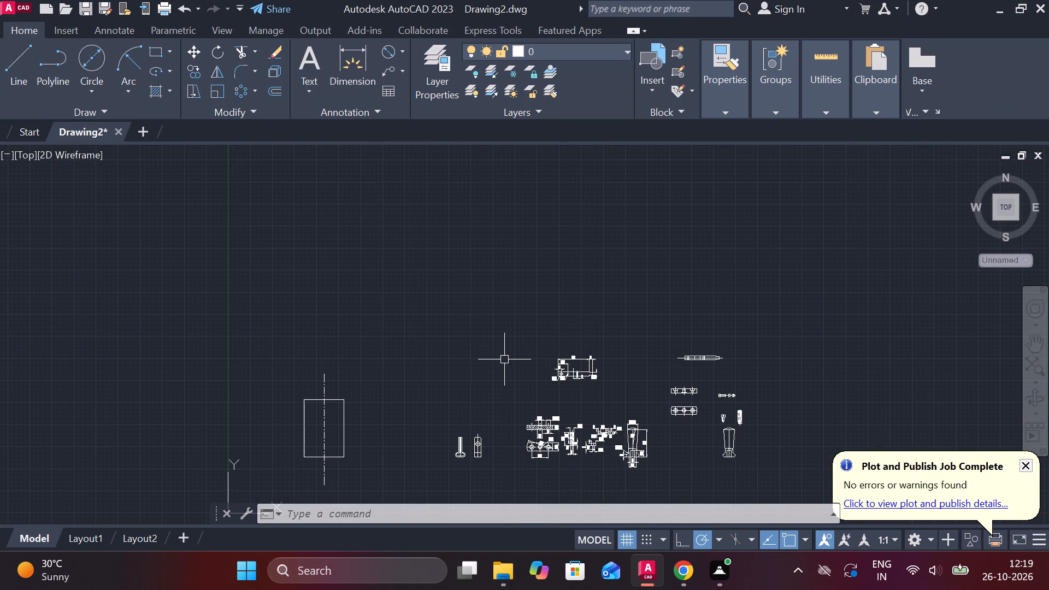
click(24, 58)
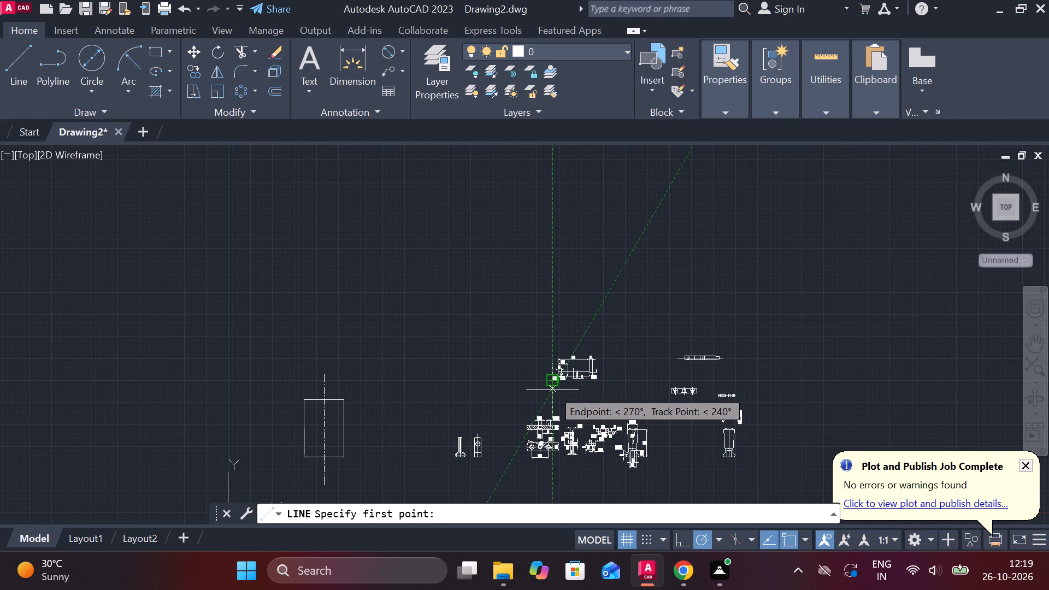
click(514, 336)
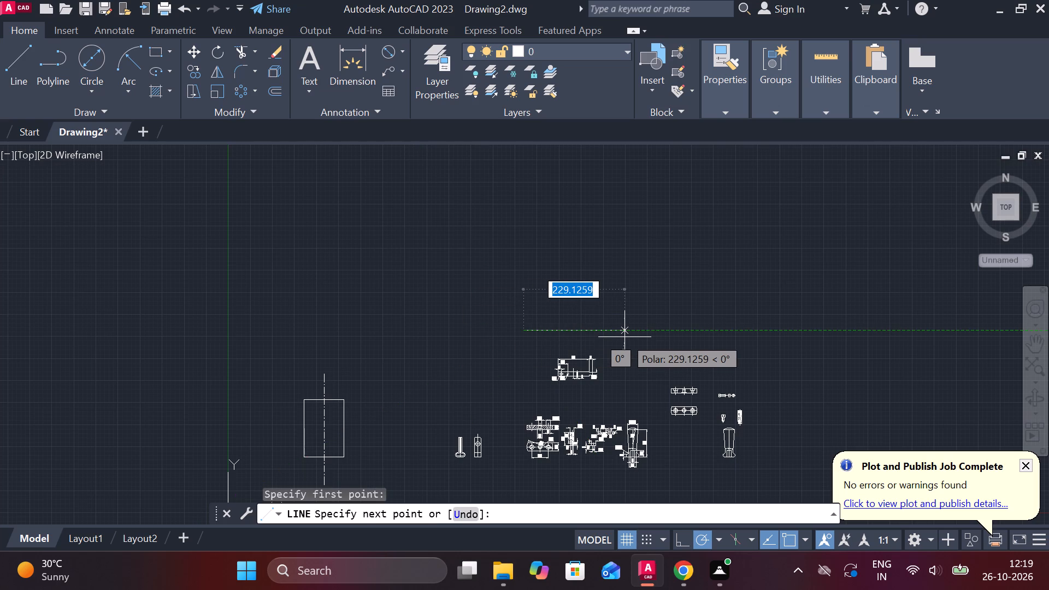
text(50)
key(Return)
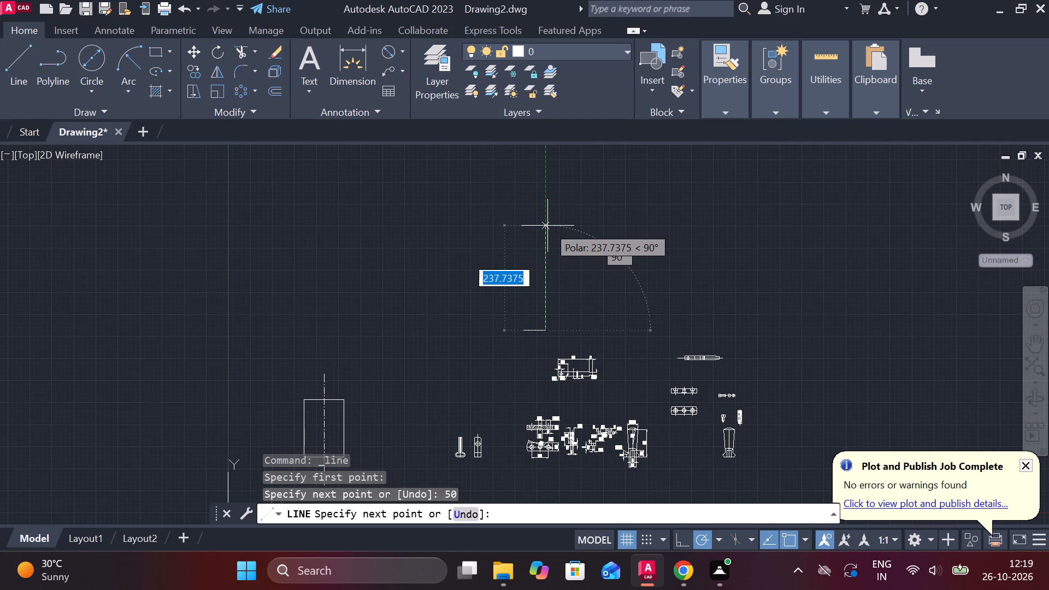
key(5)
key(Return)
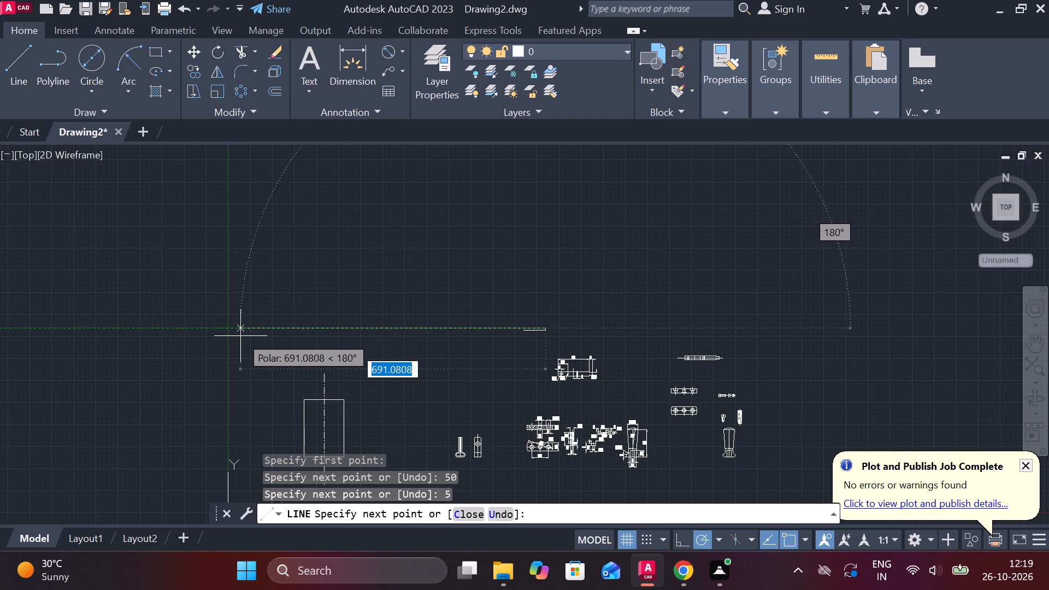
text(50)
key(Return)
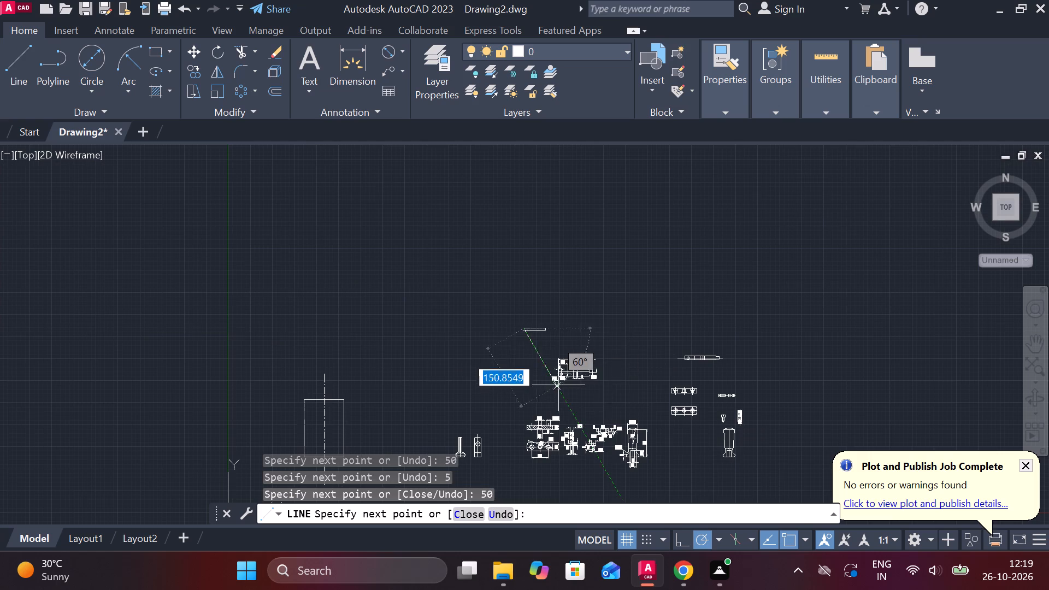
scroll(540, 335, up, 3)
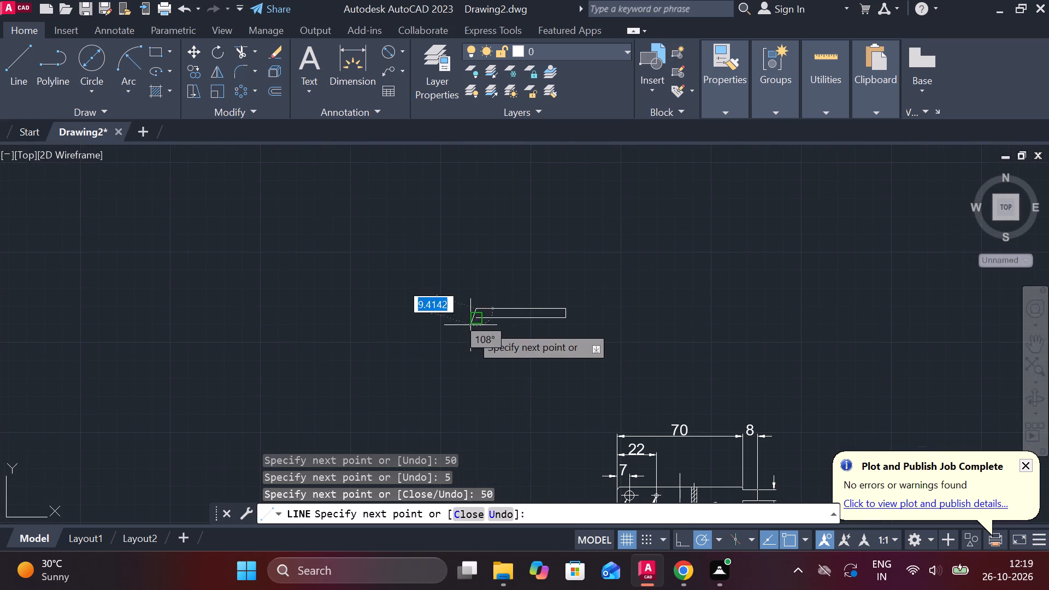
click(474, 321)
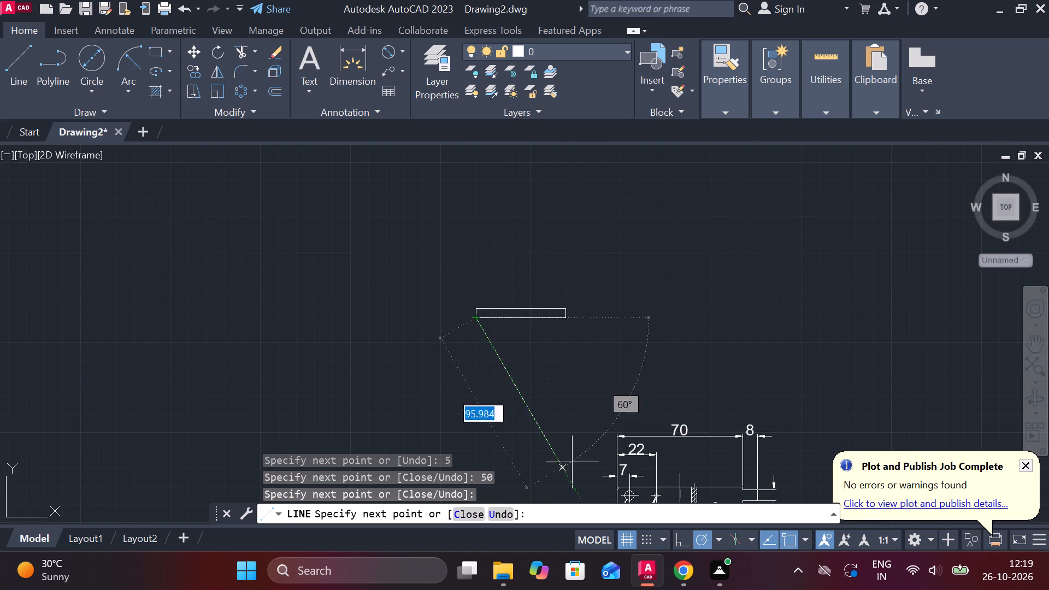
key(Escape)
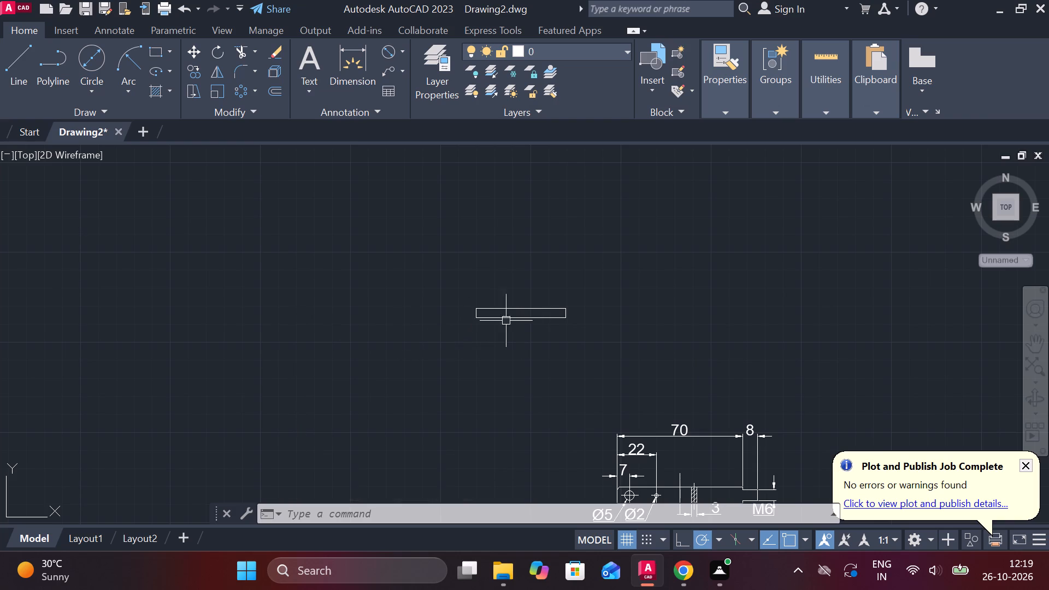
Draw a 10-unit vertical line upward from the lower-left corner of the new rectangle.
scroll(529, 306, up, 3)
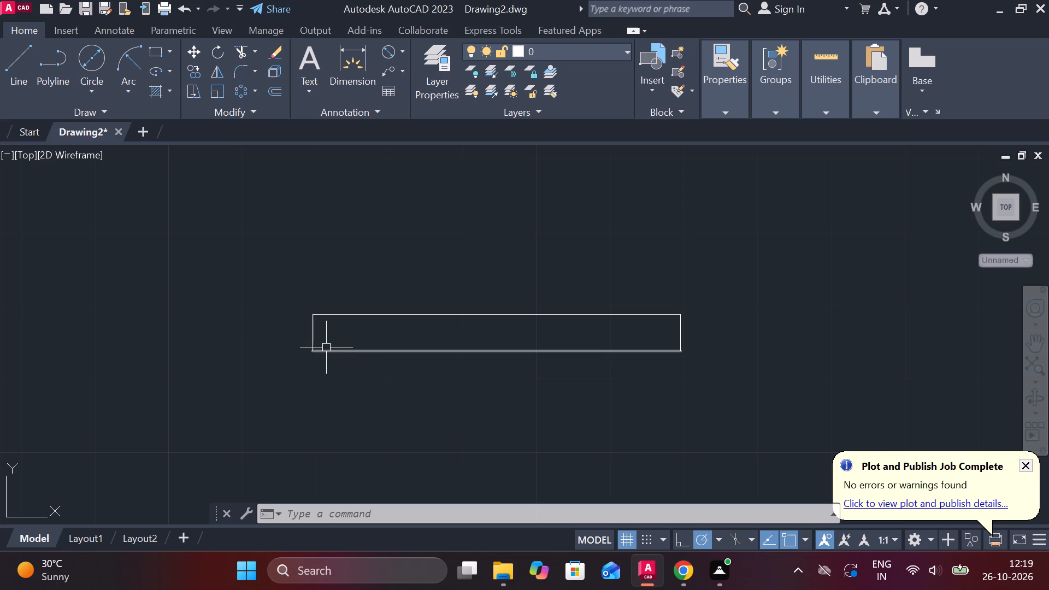
click(16, 78)
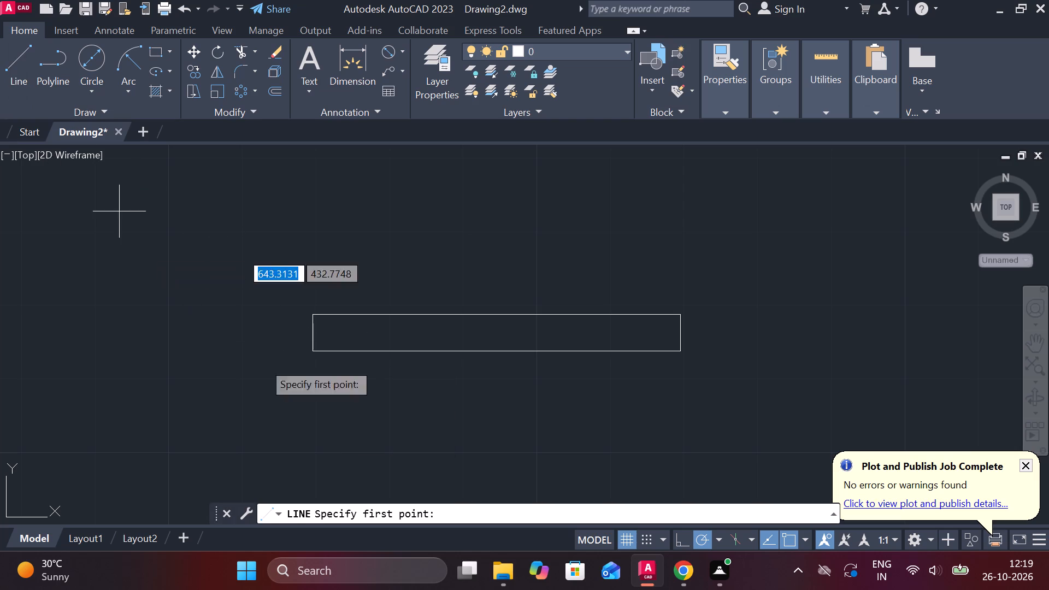
click(314, 348)
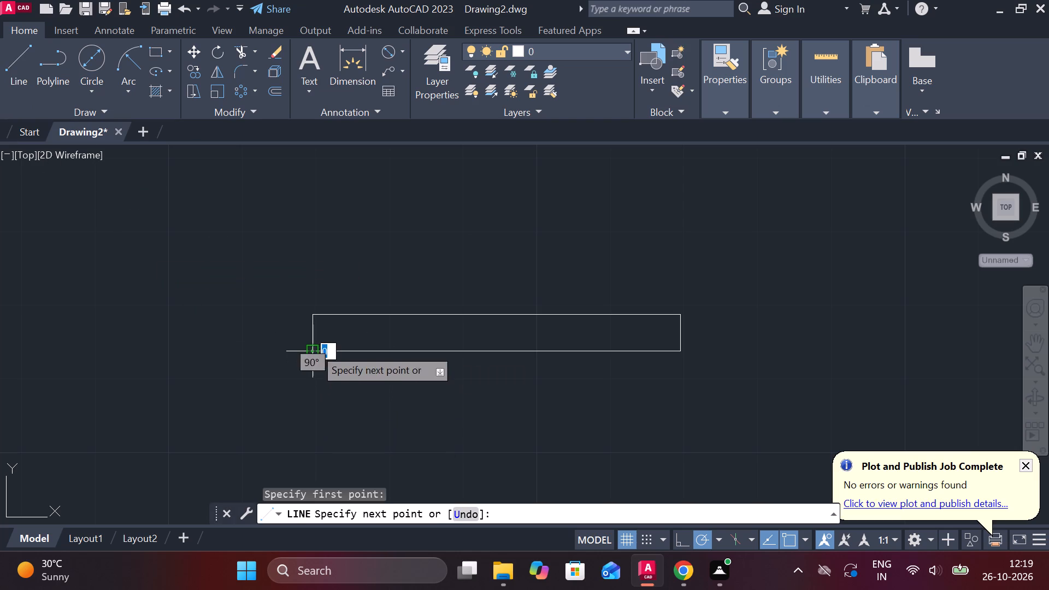
text(10)
key(Return)
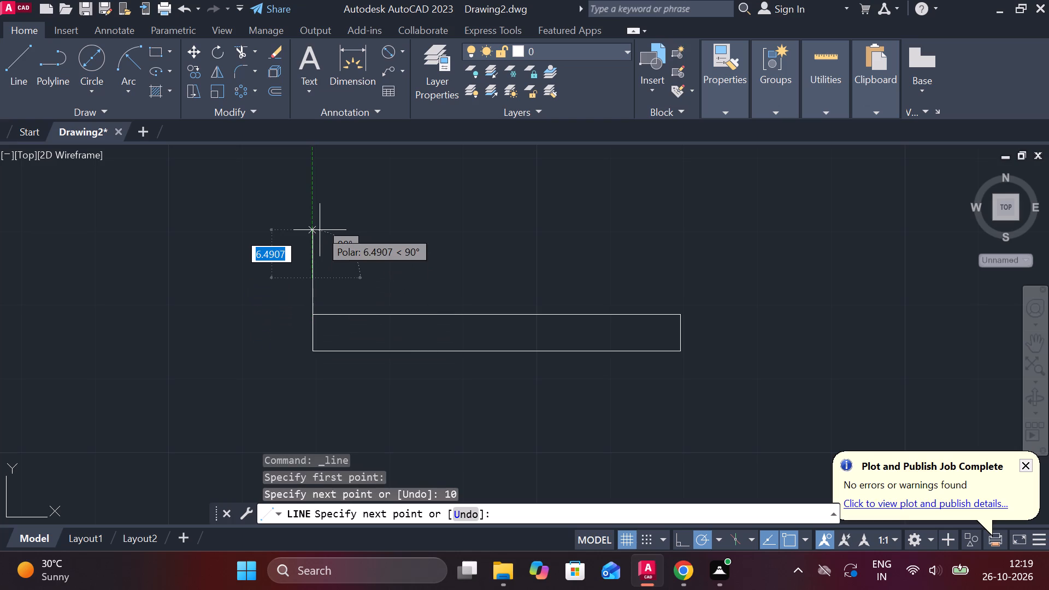
key(Escape)
key(grave)
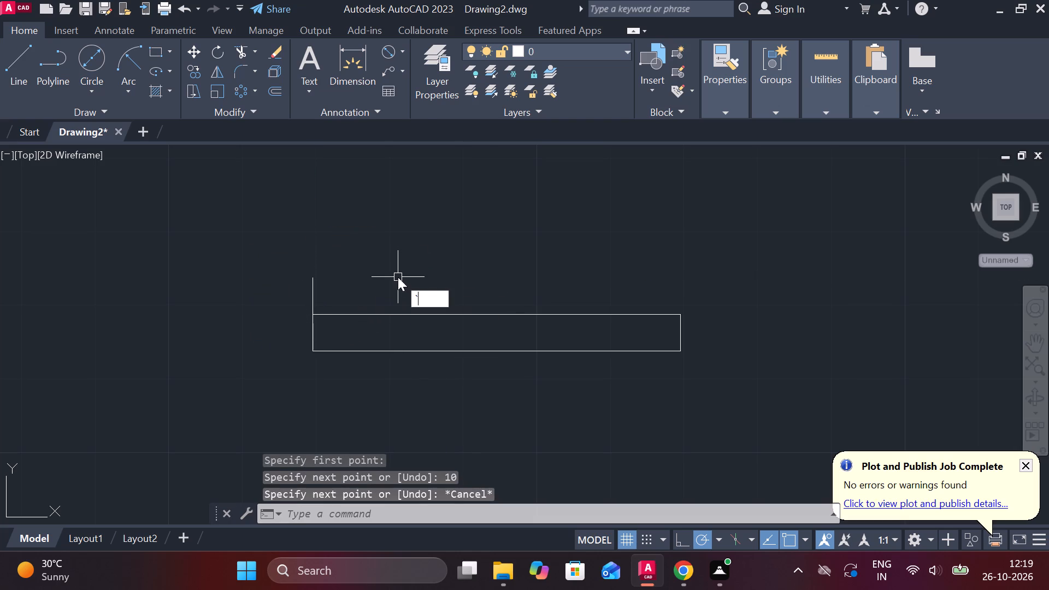
key(Escape)
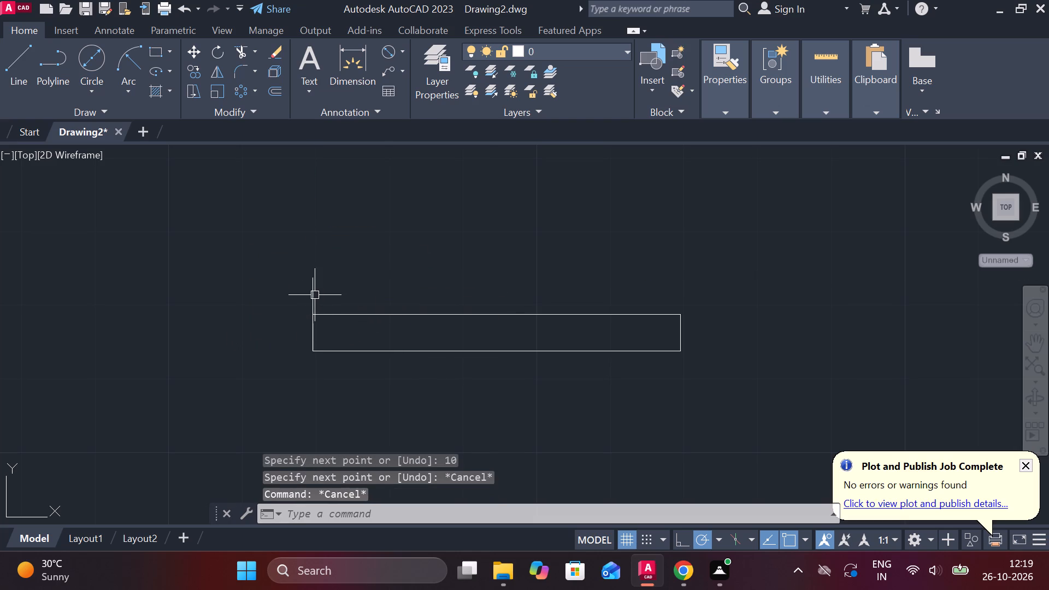
Move the 10-unit vertical line 8 units to the right along the rectangle's top edge.
click(313, 295)
key(m)
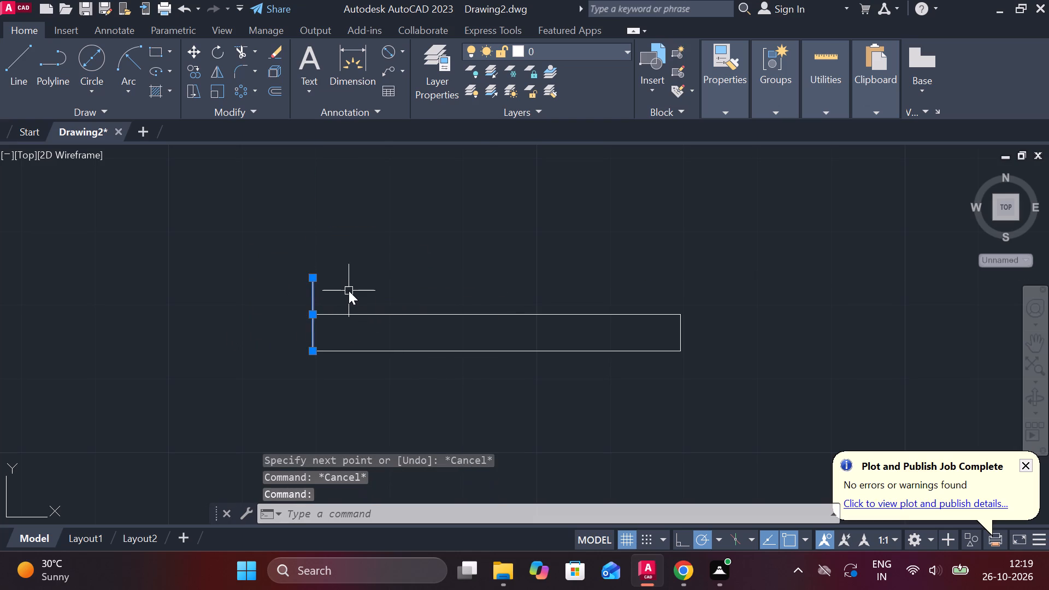
key(Return)
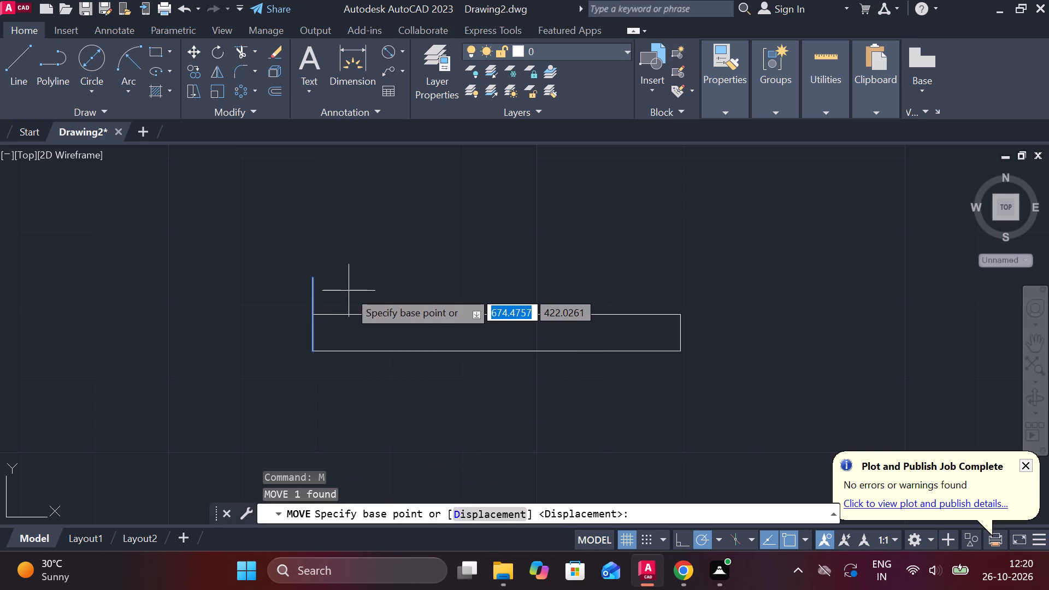
click(315, 314)
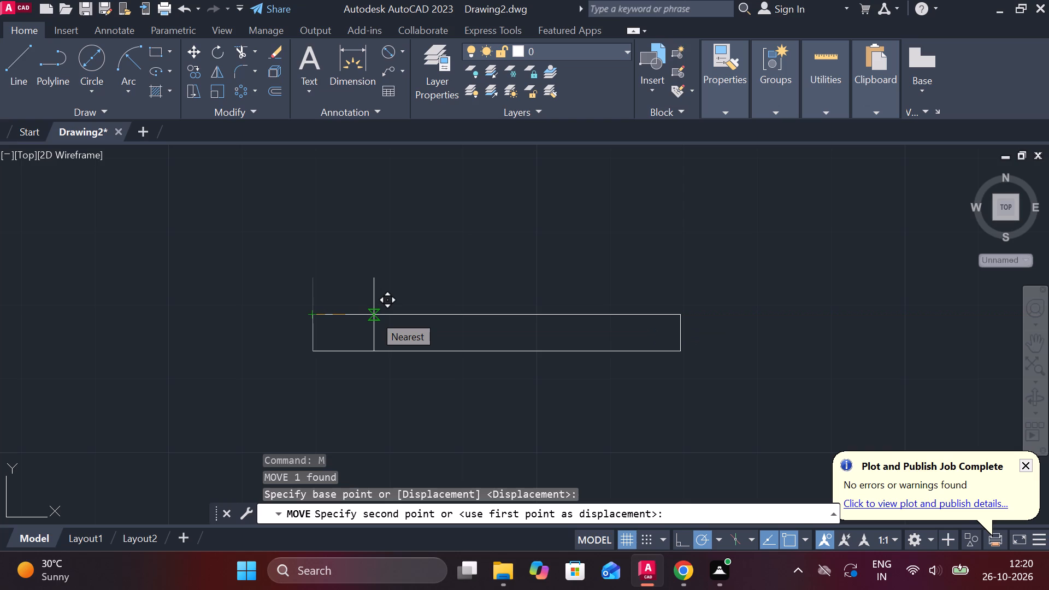
key(8)
key(Return)
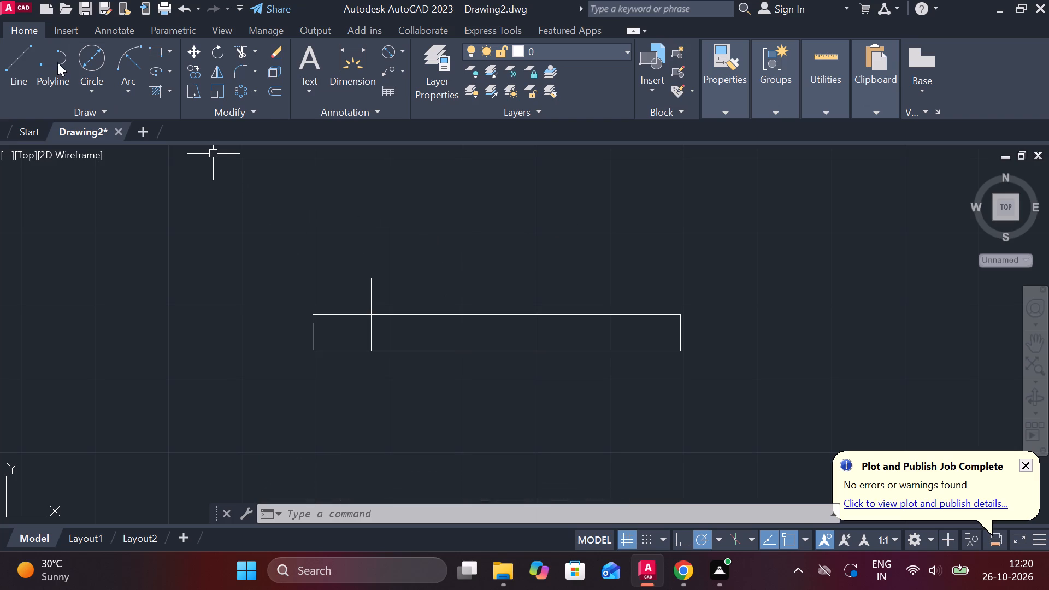
Draw a 2.5-unit diameter circle centred on the upper end of the vertical line.
click(95, 61)
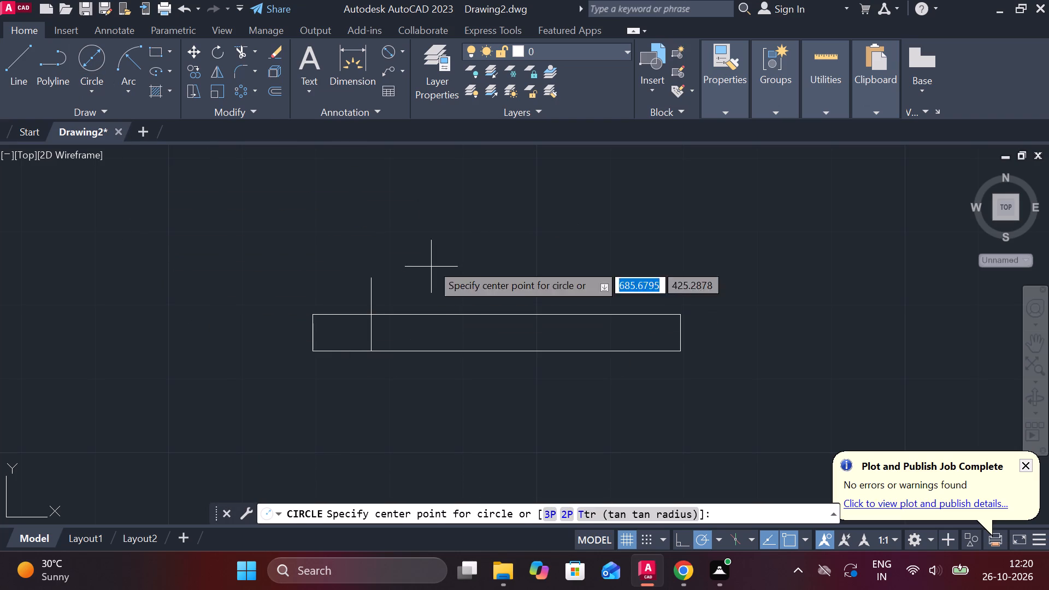
scroll(391, 240, down, 1)
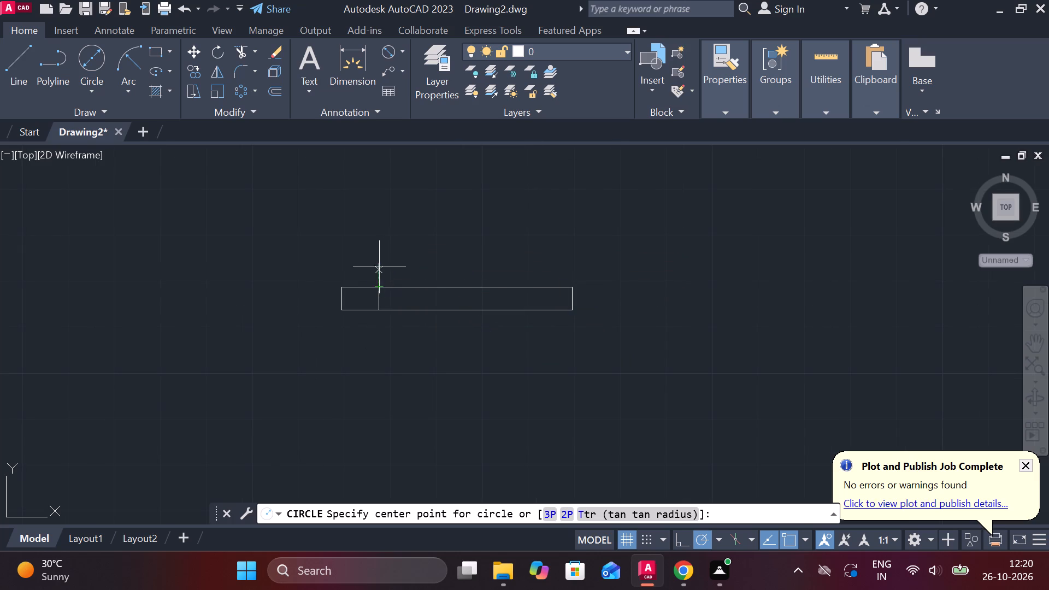
click(378, 264)
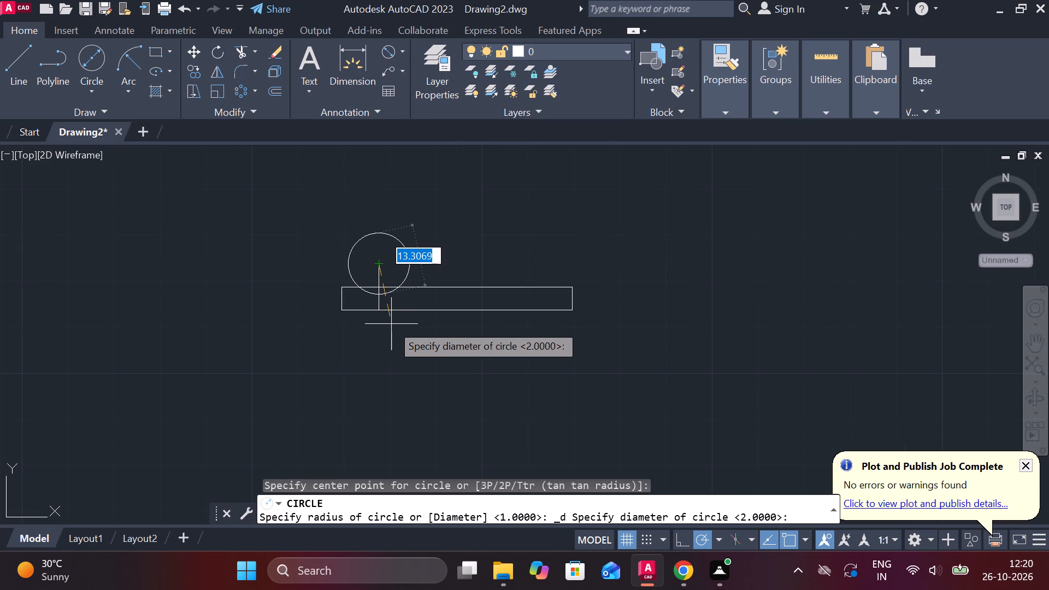
key(2)
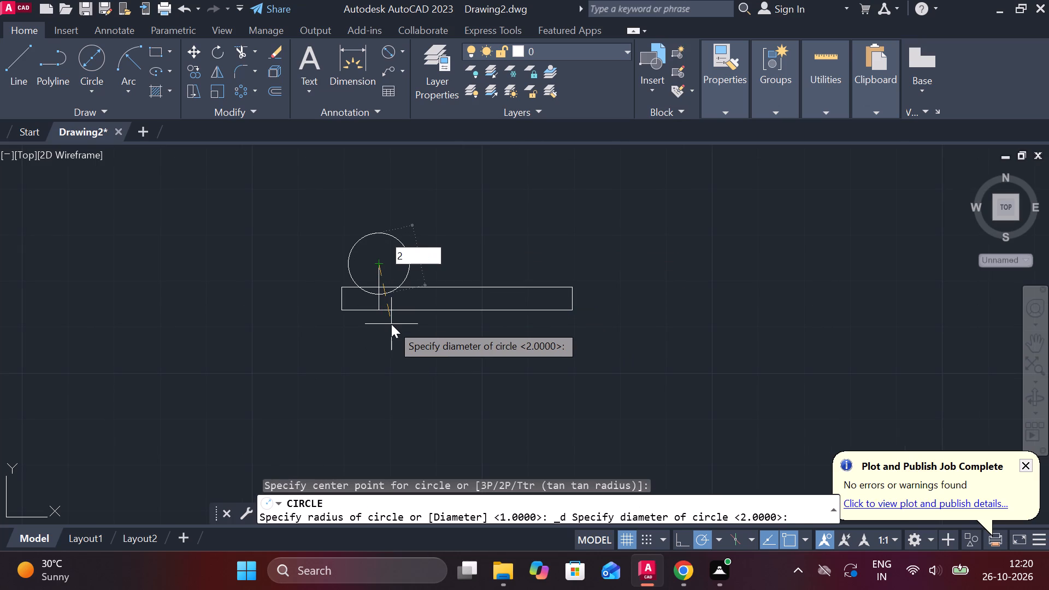
text(.5)
key(Return)
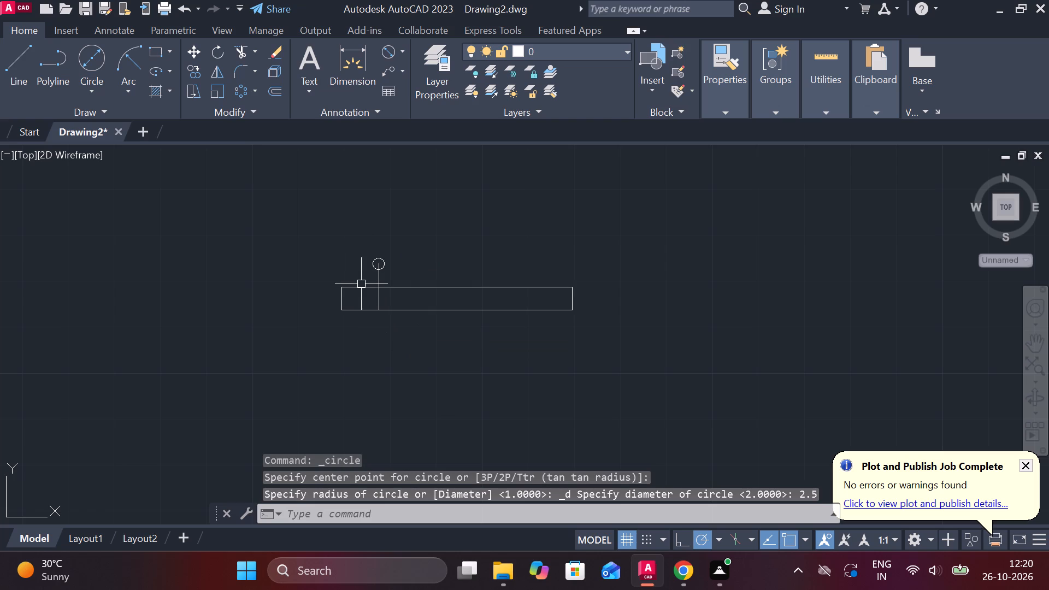
Draw a 2-unit diameter circle concentric with the 2.5-unit circle at the vertical line's upper end.
scroll(391, 266, up, 2)
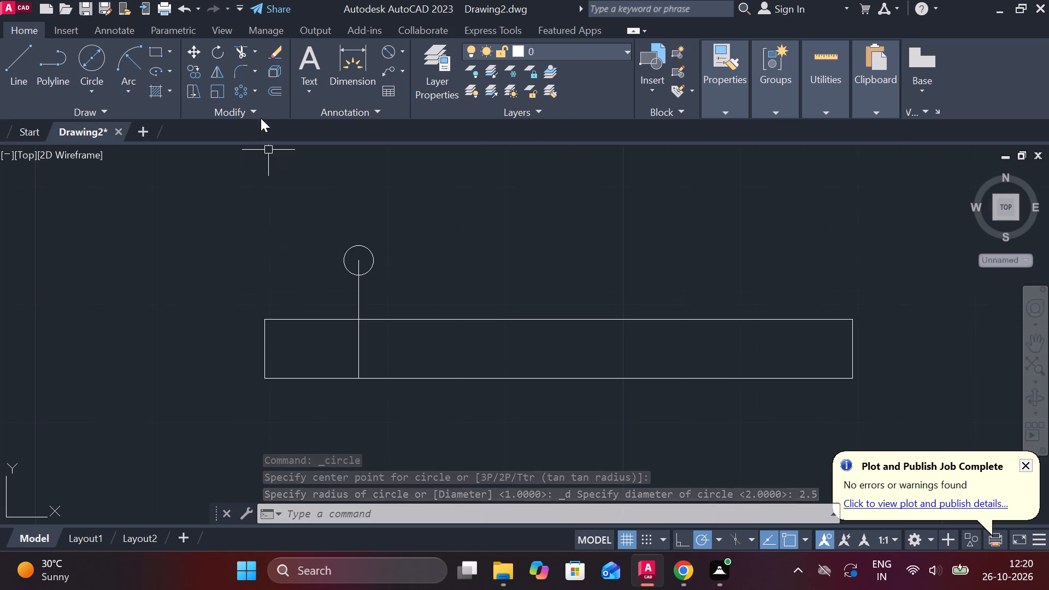
click(98, 66)
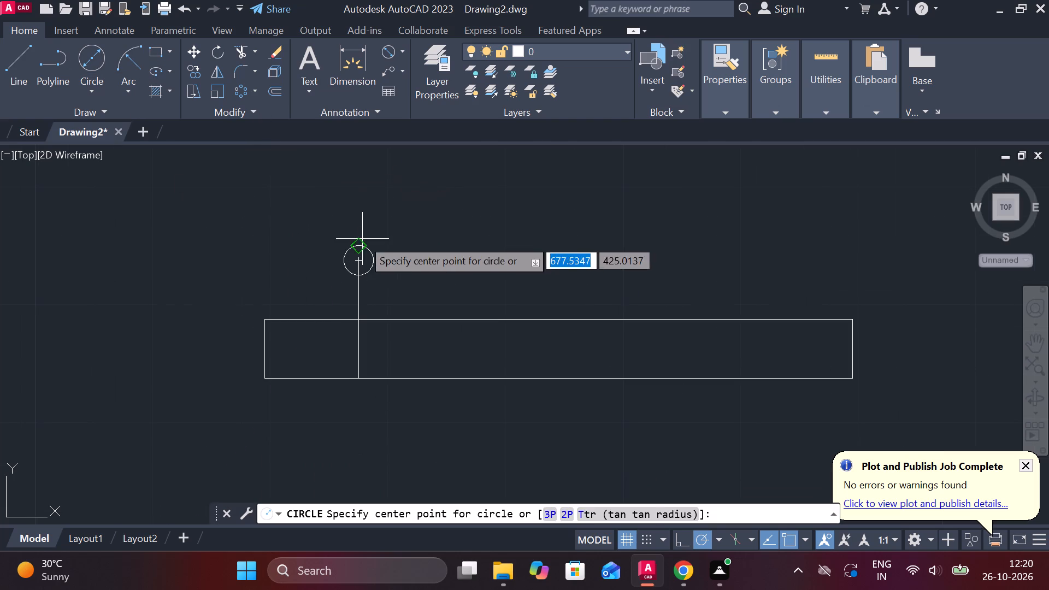
click(361, 264)
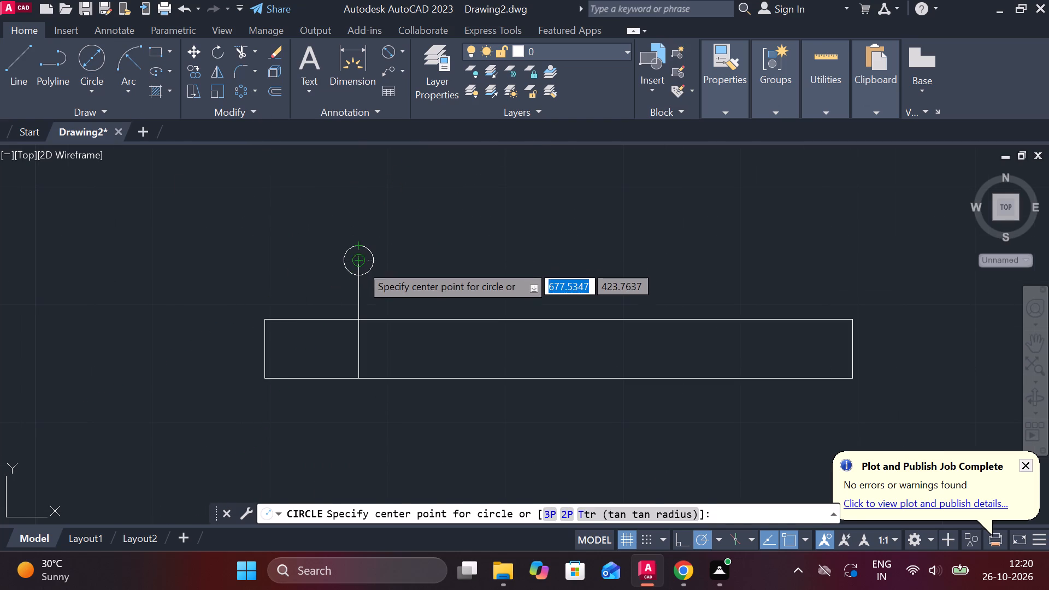
key(2)
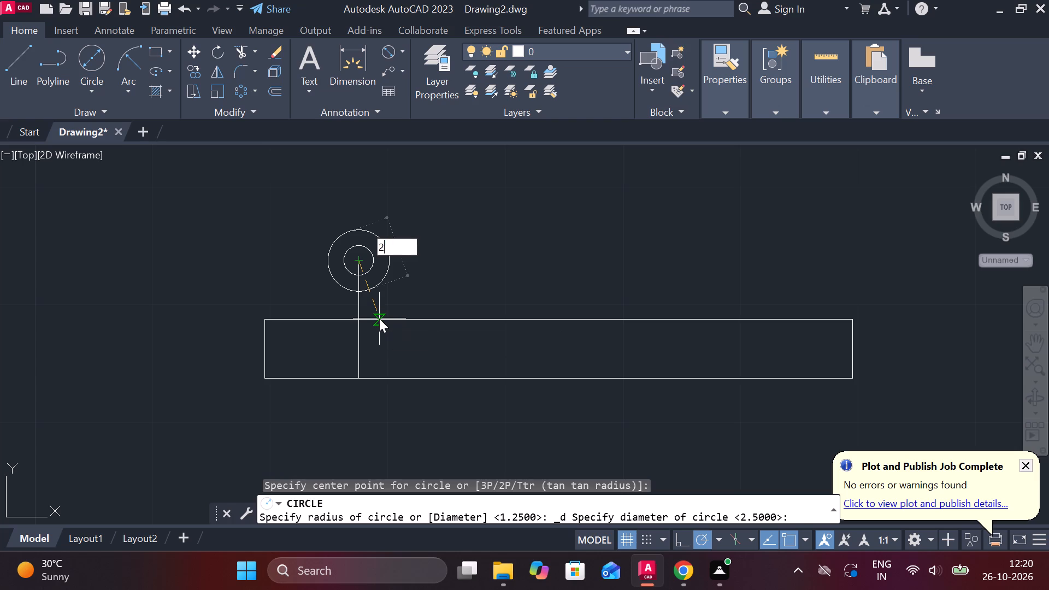
key(Return)
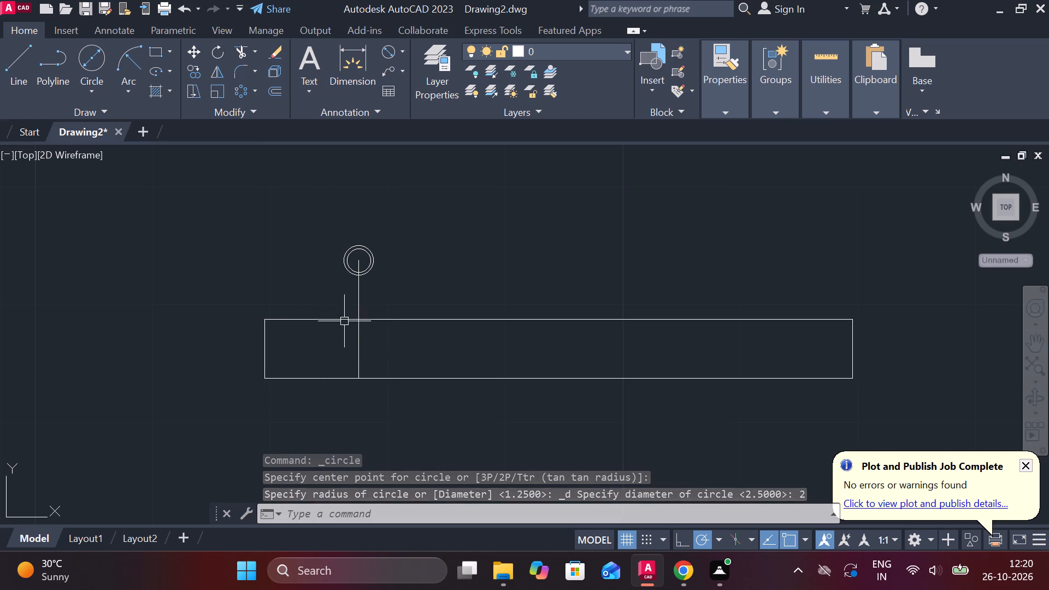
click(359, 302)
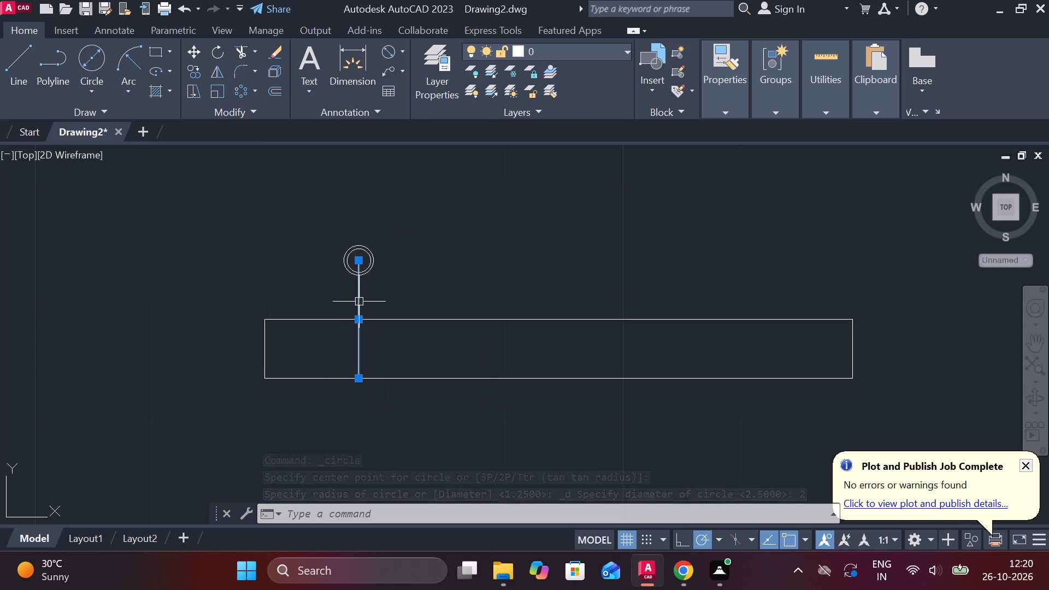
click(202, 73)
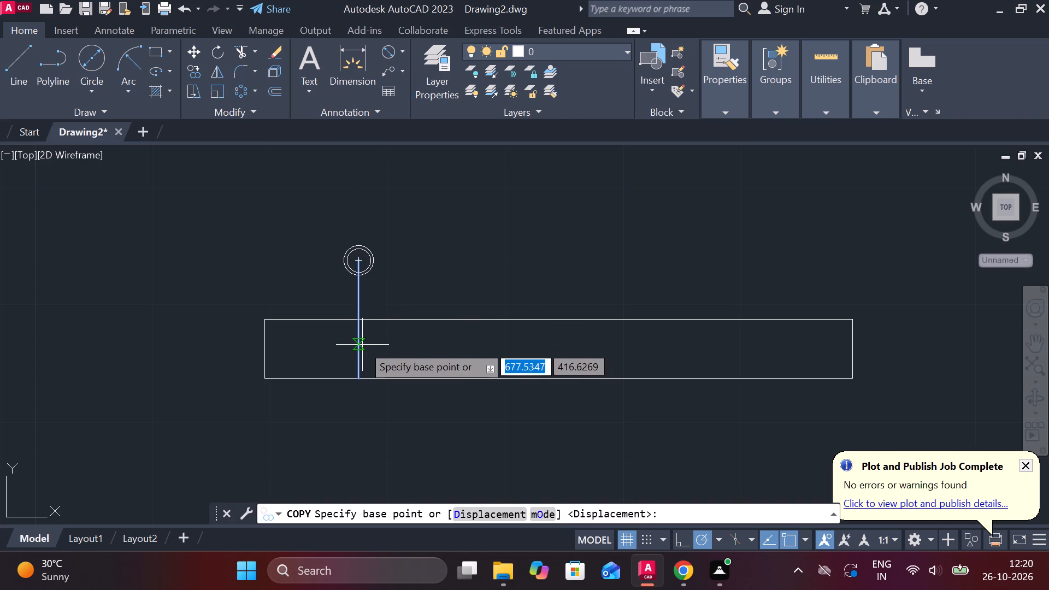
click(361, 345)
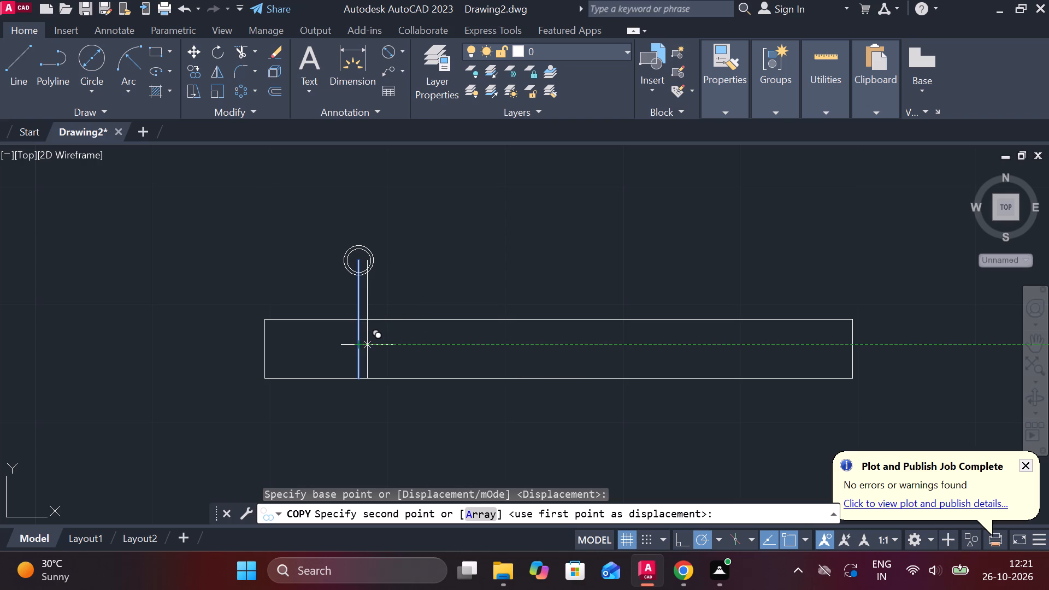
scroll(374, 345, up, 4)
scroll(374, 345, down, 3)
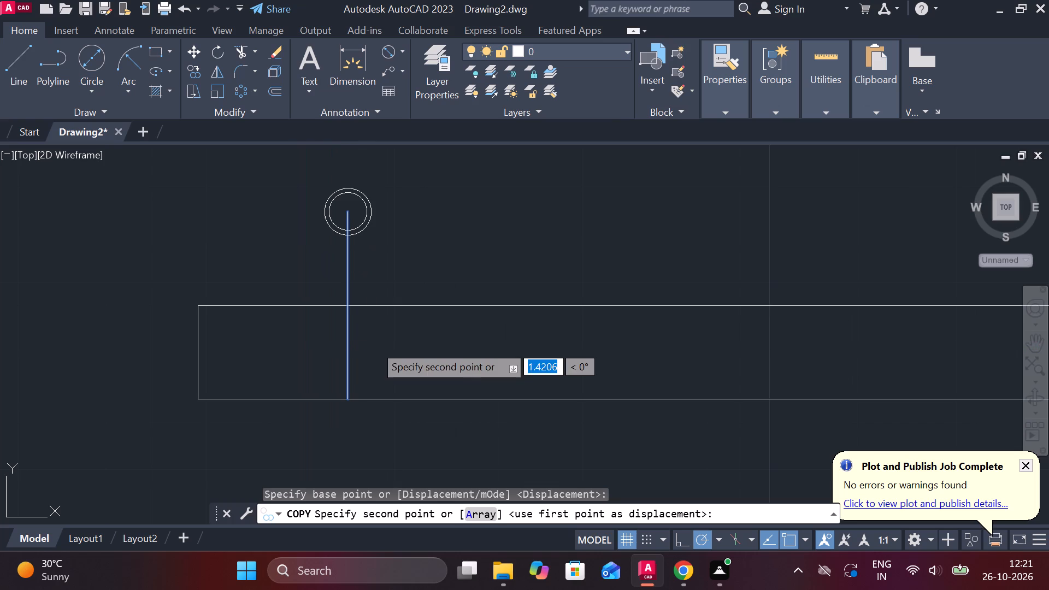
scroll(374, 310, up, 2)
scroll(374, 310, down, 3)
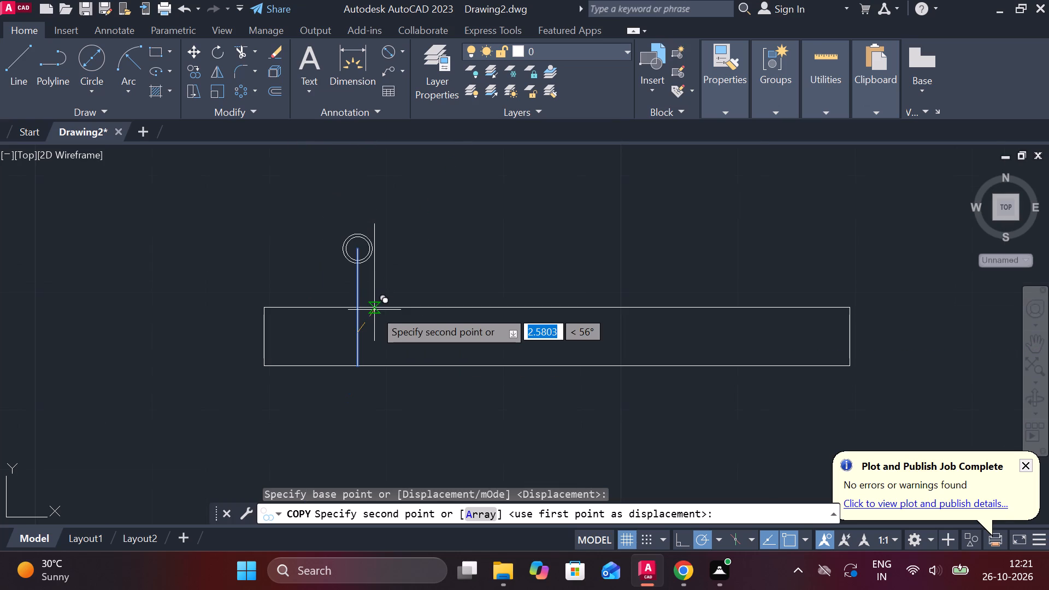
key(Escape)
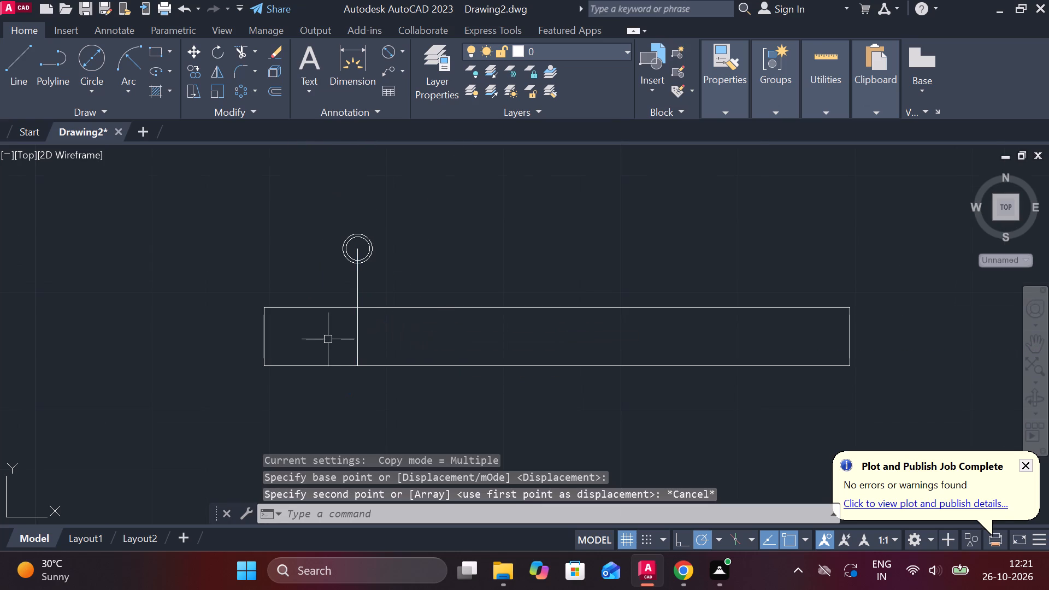
Draw two vertical lines from the outer circle's side quadrants down to the rectangle's top edge.
click(23, 73)
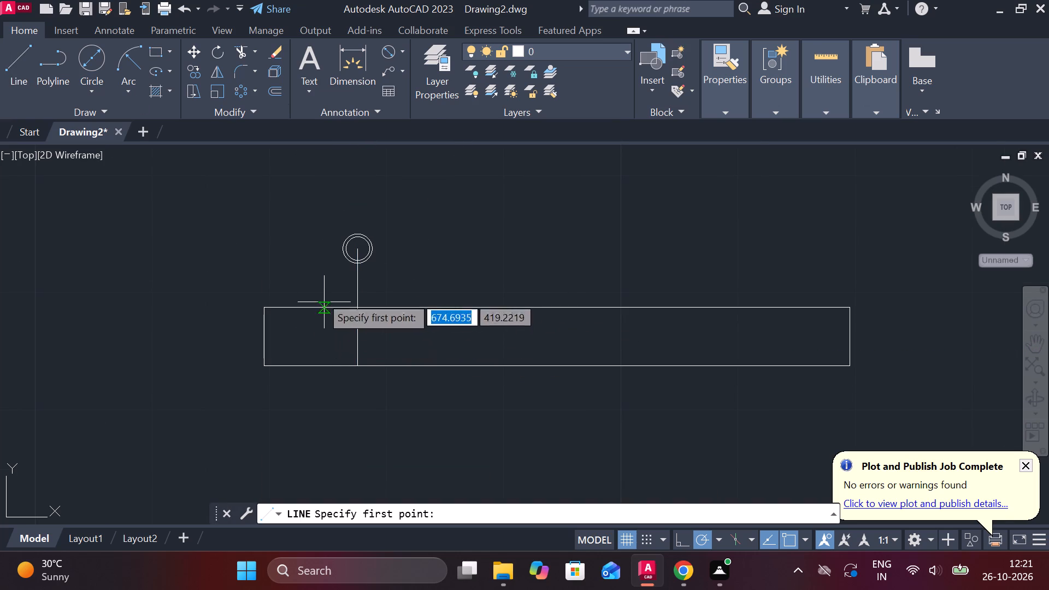
scroll(371, 253, up, 2)
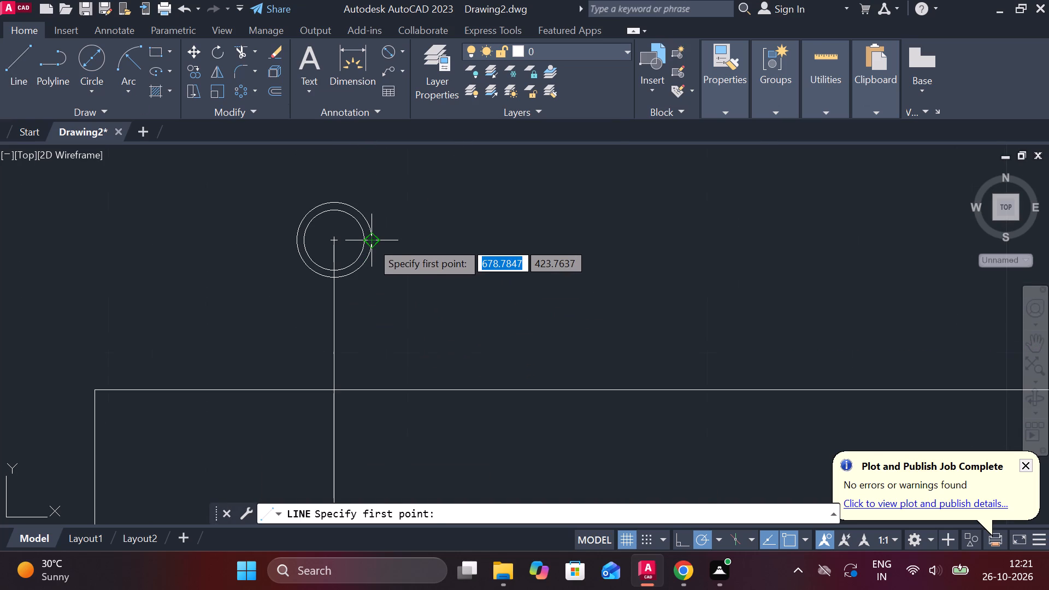
click(371, 241)
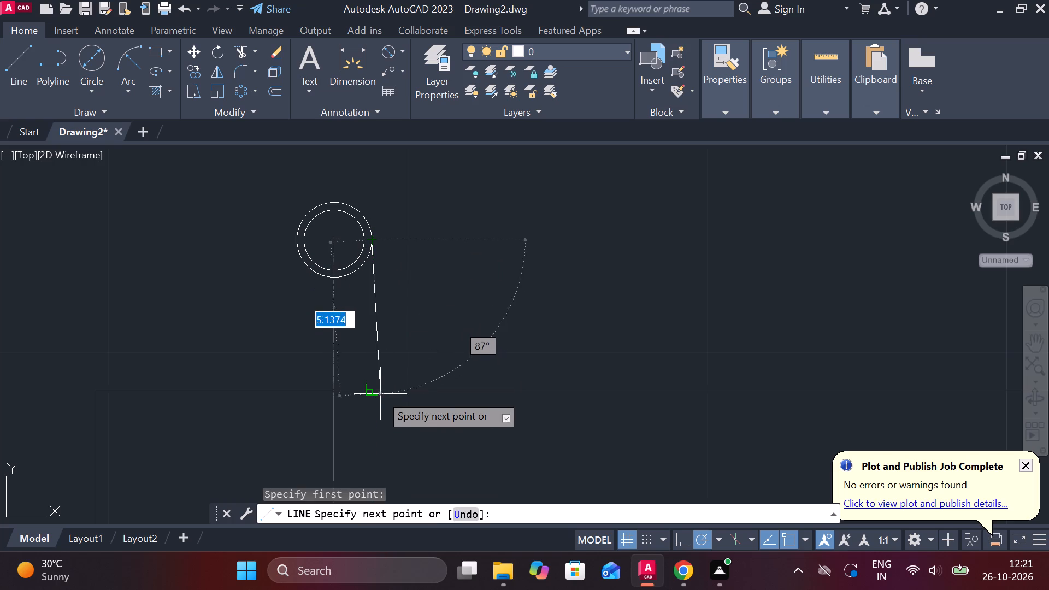
click(367, 392)
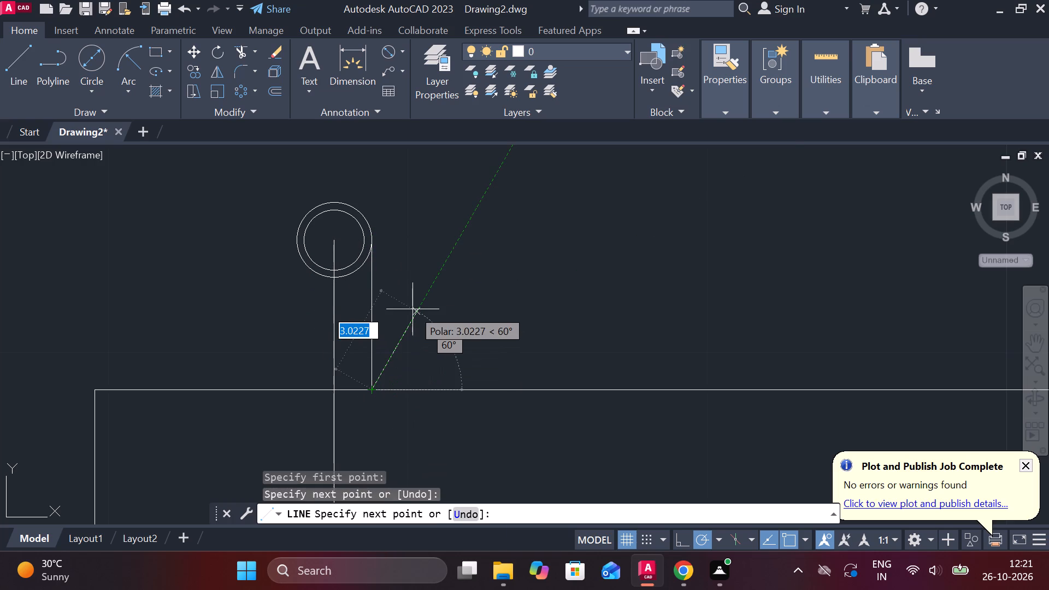
key(Escape)
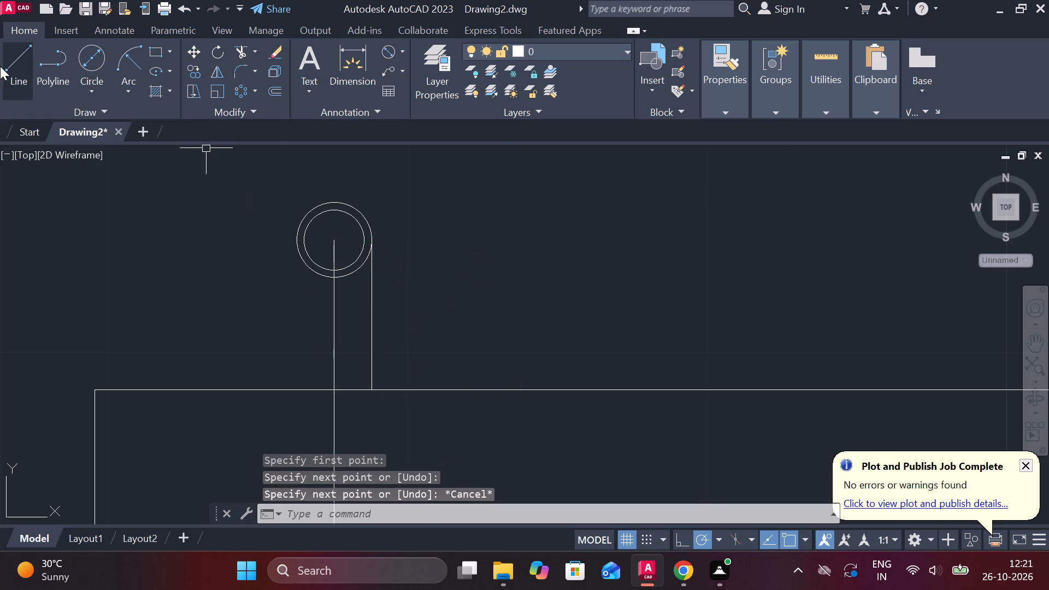
drag(0, 66, 4, 72)
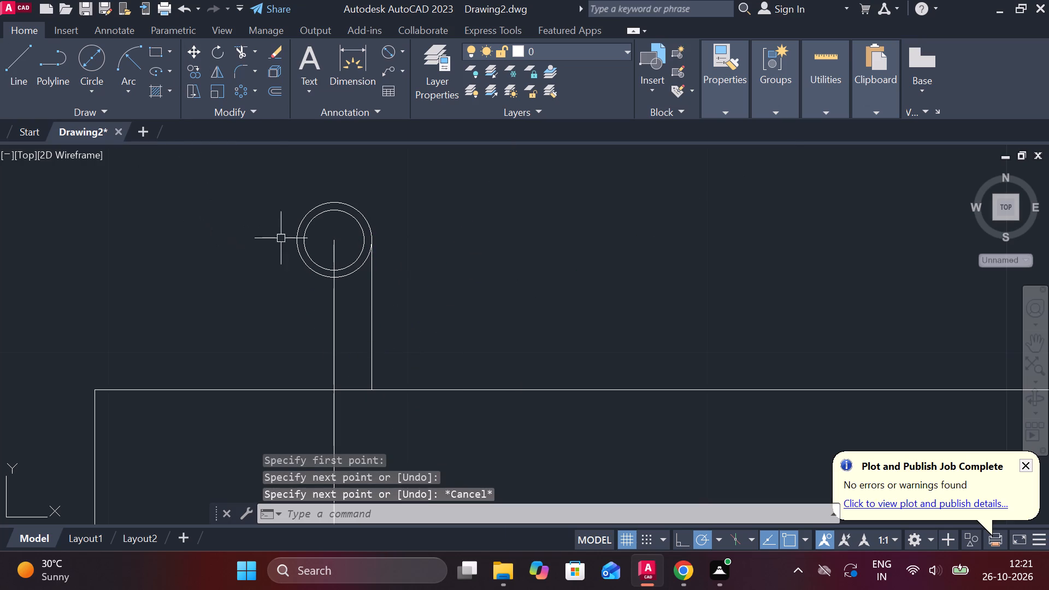
click(15, 53)
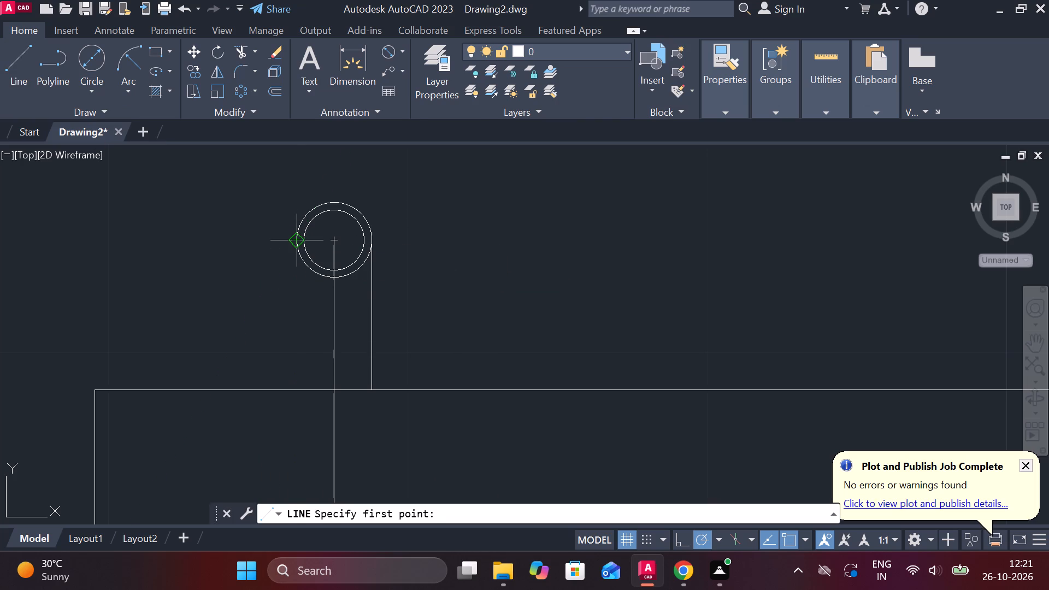
click(296, 243)
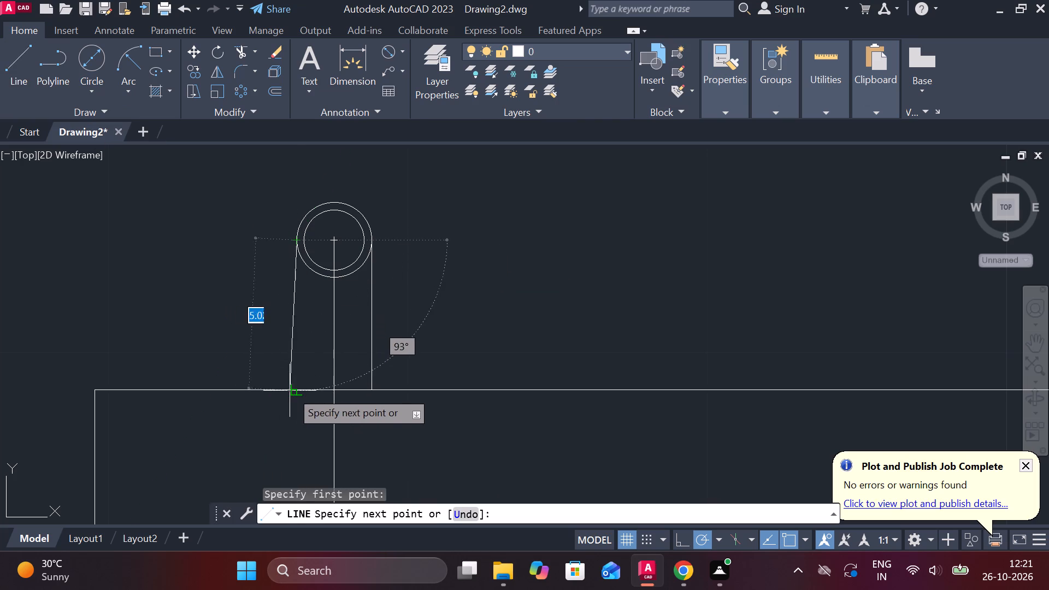
click(300, 387)
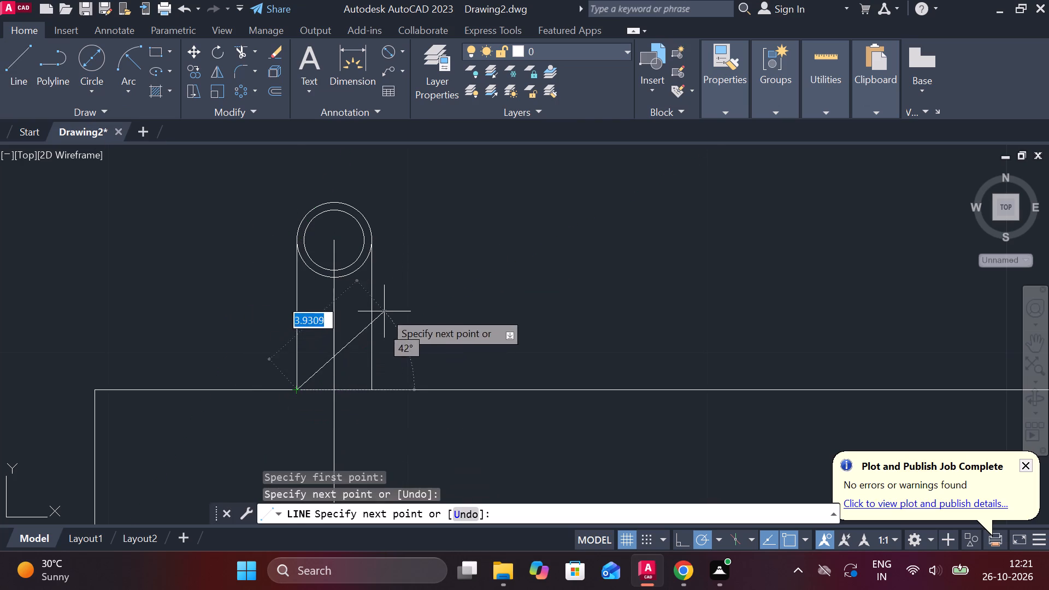
key(Escape)
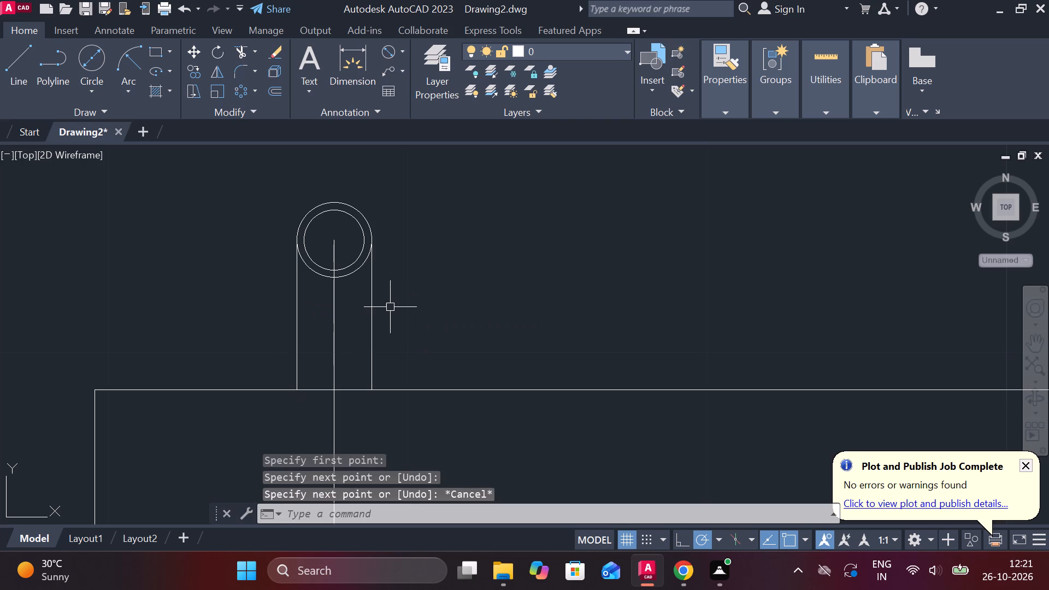
Stretch the upper end of the vertical centre line straight up past the top of the circles.
scroll(390, 304, down, 1)
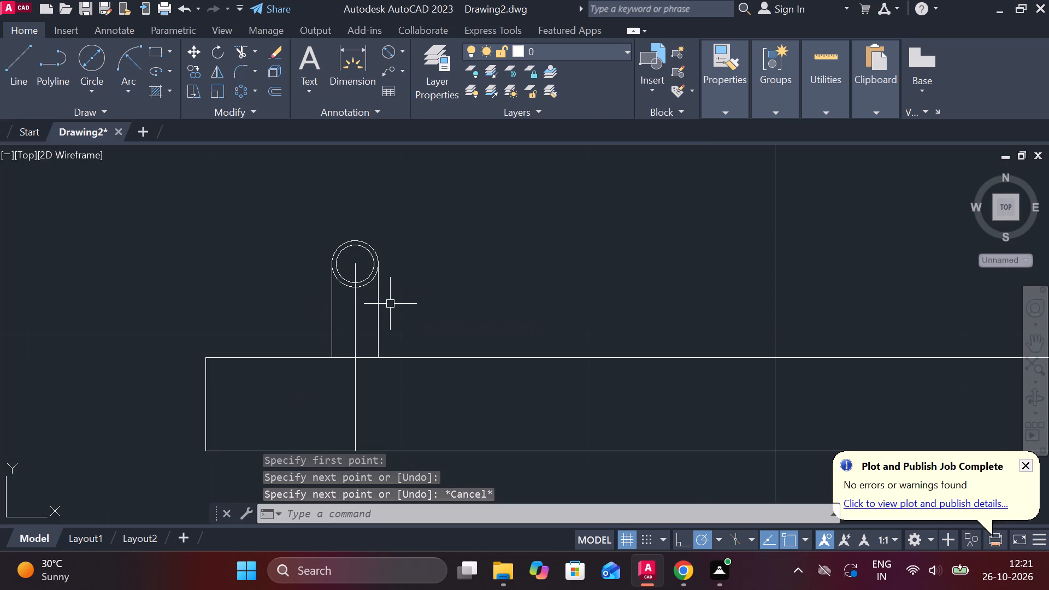
click(357, 268)
click(357, 262)
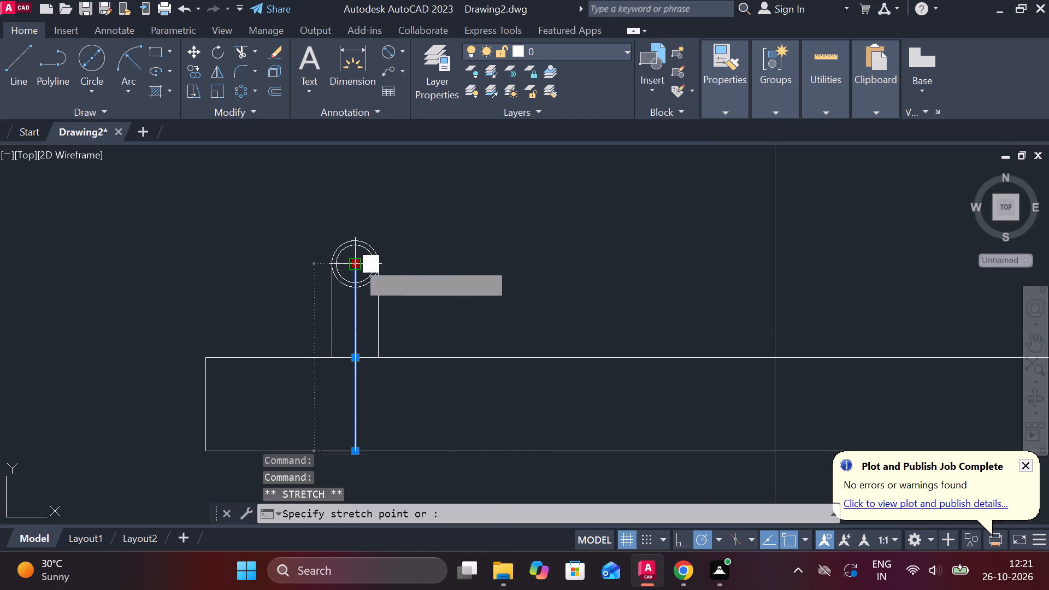
click(353, 197)
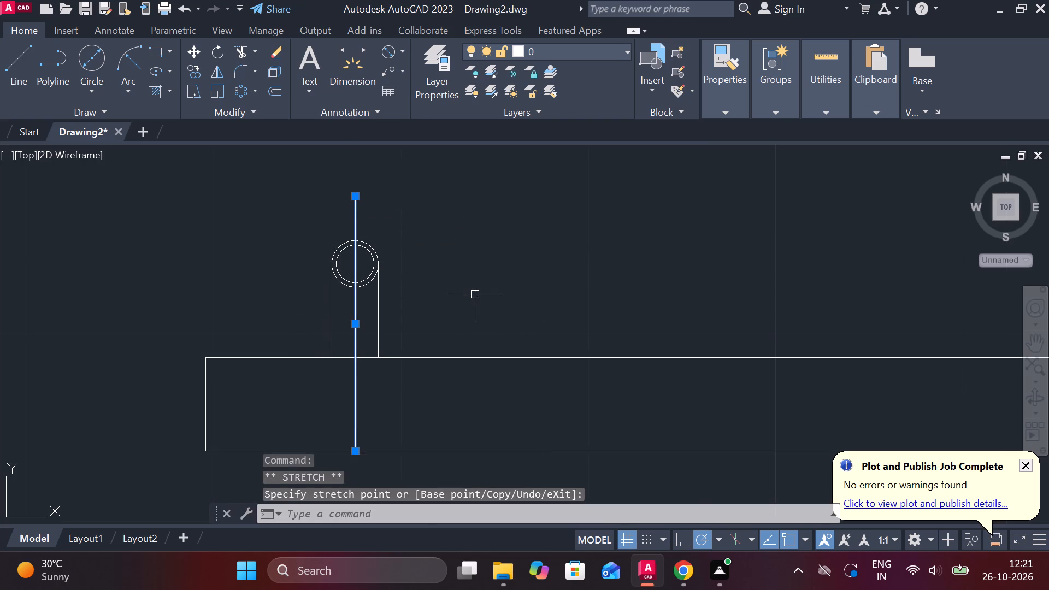
scroll(473, 295, down, 3)
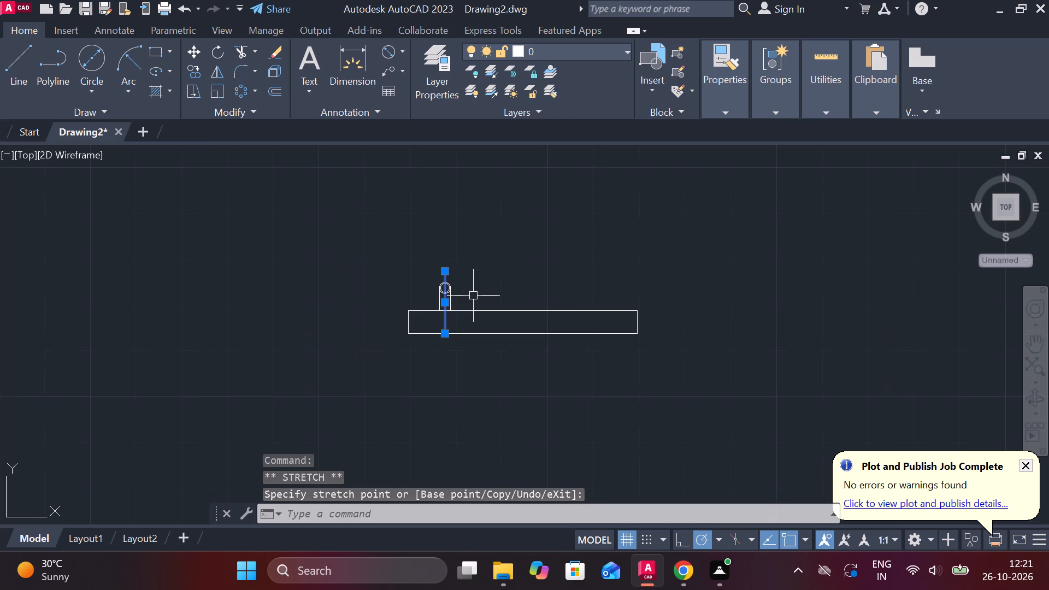
scroll(472, 297, up, 2)
key(Escape)
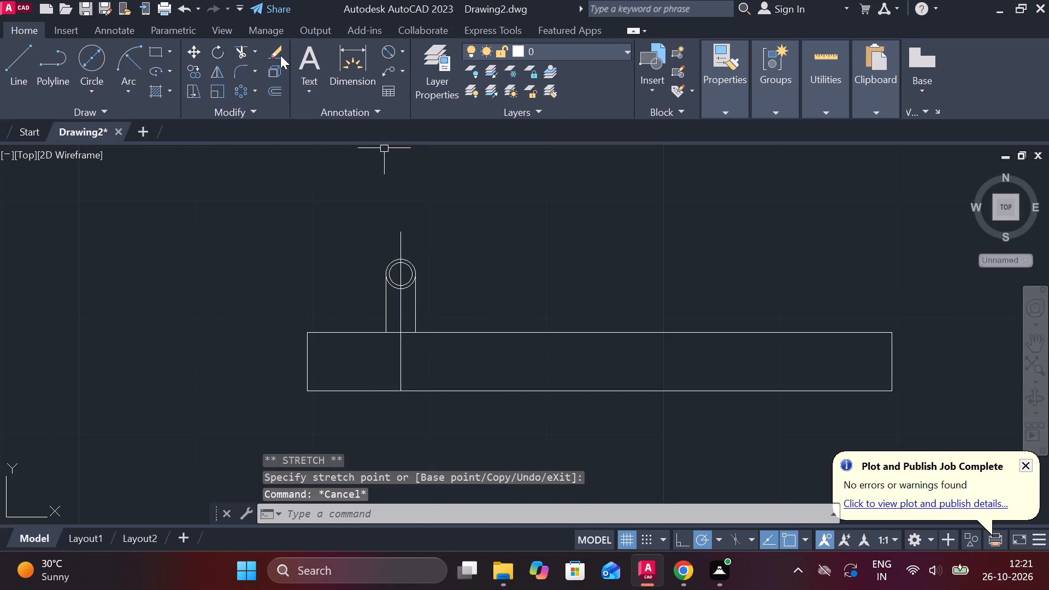
Trim away the lower half of the outer circle between the two side lines.
click(238, 51)
scroll(437, 295, up, 3)
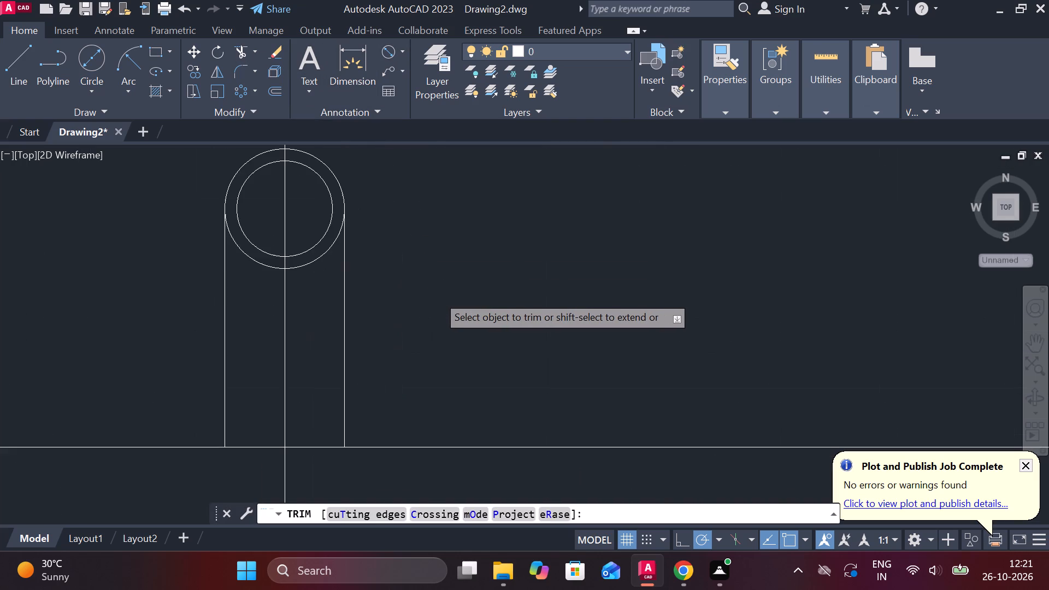
click(250, 264)
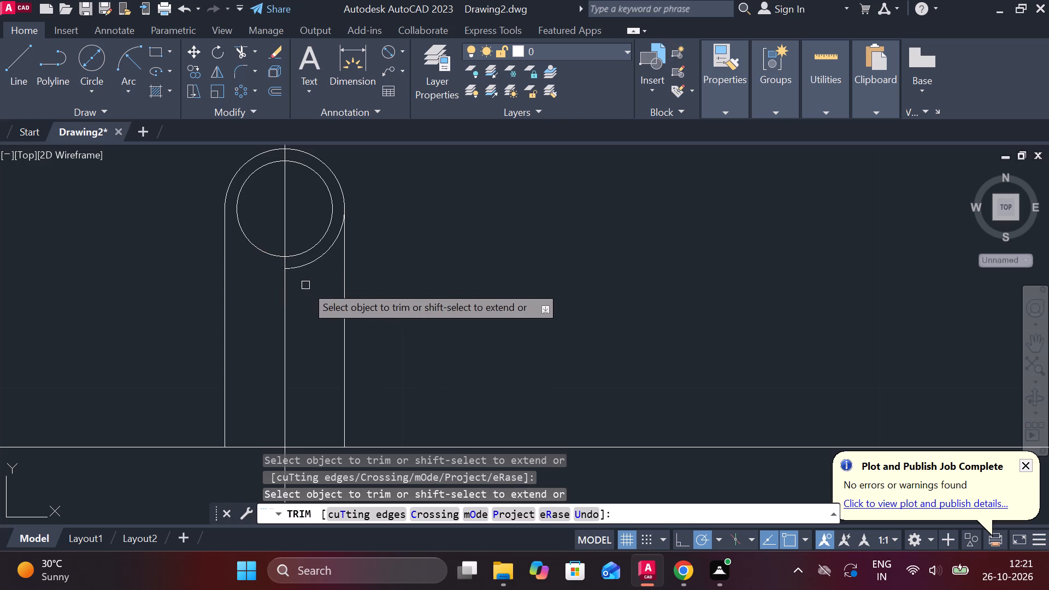
click(317, 261)
scroll(411, 226, down, 2)
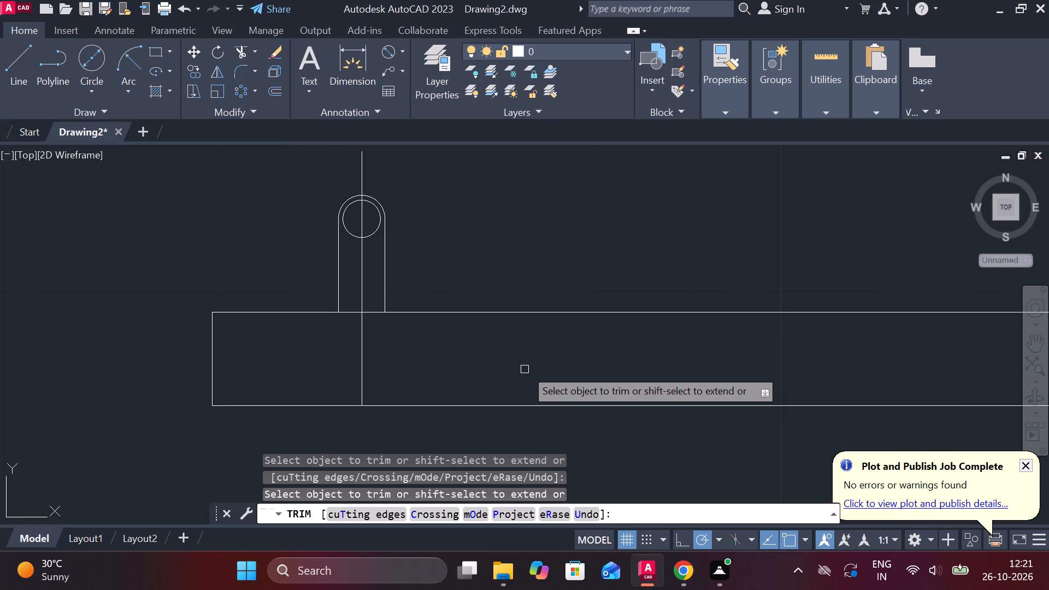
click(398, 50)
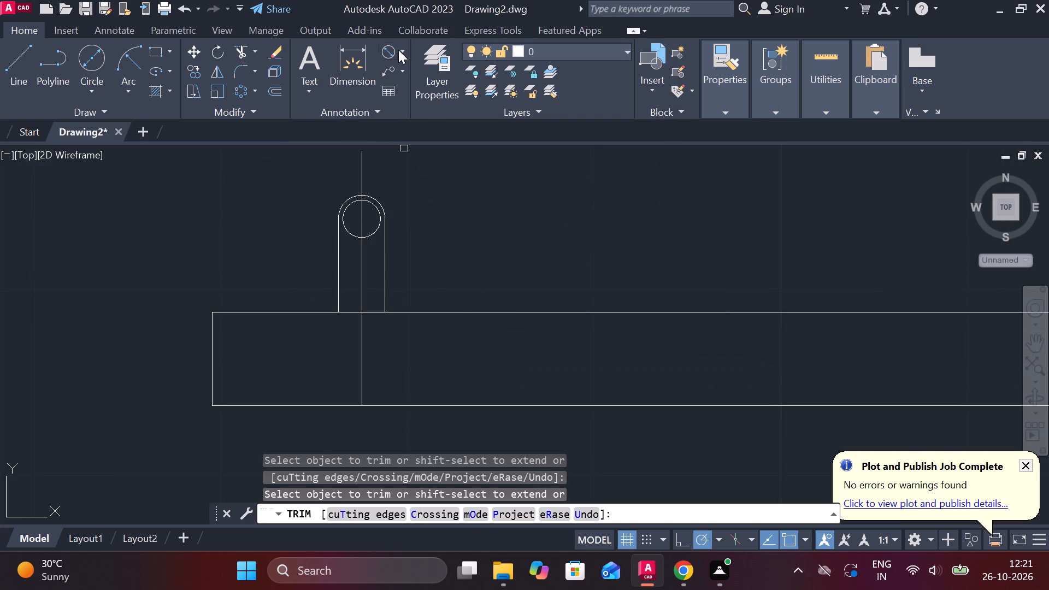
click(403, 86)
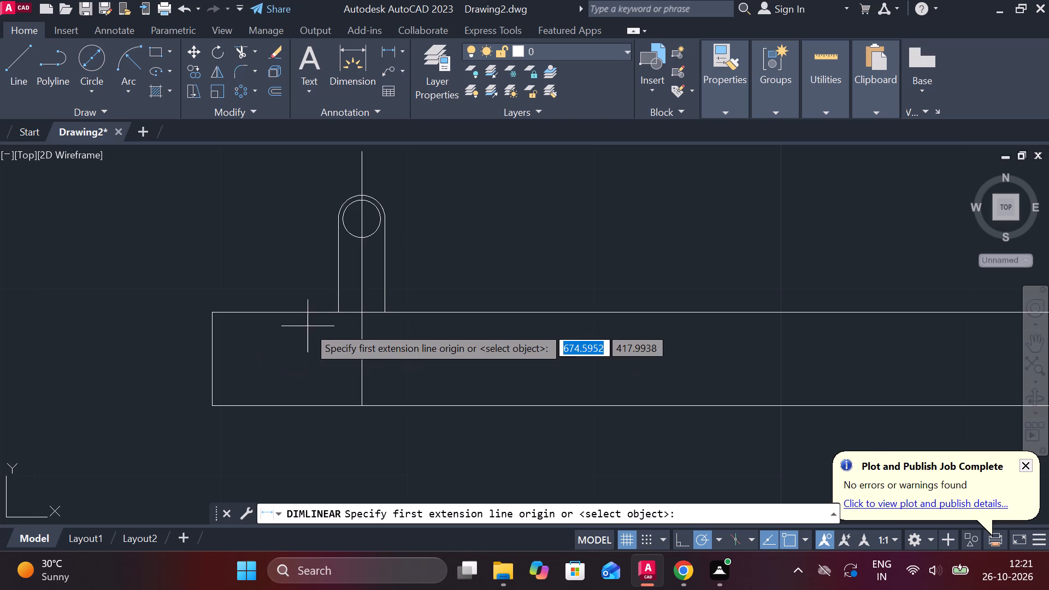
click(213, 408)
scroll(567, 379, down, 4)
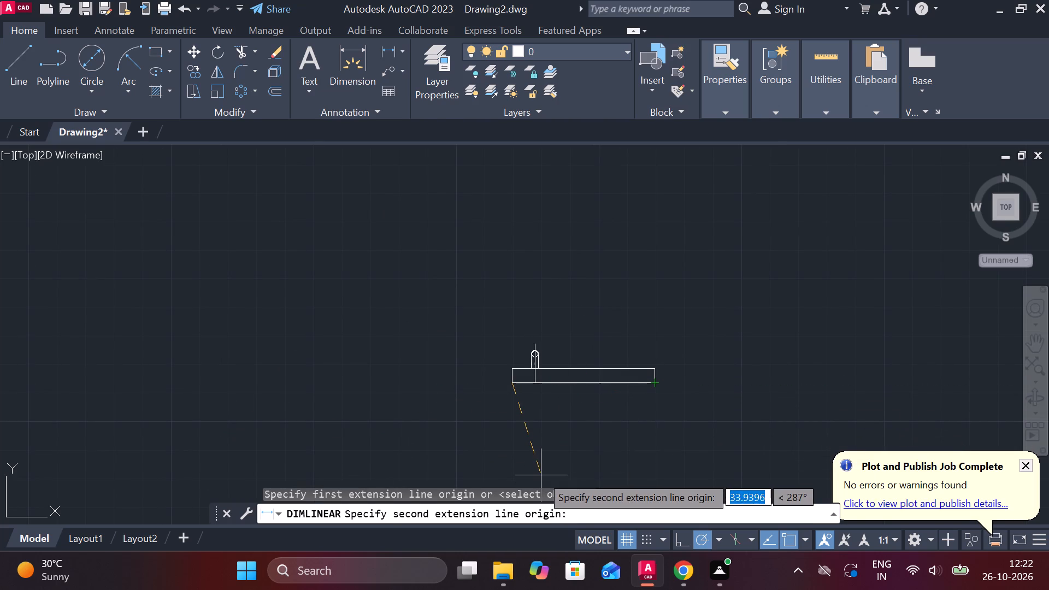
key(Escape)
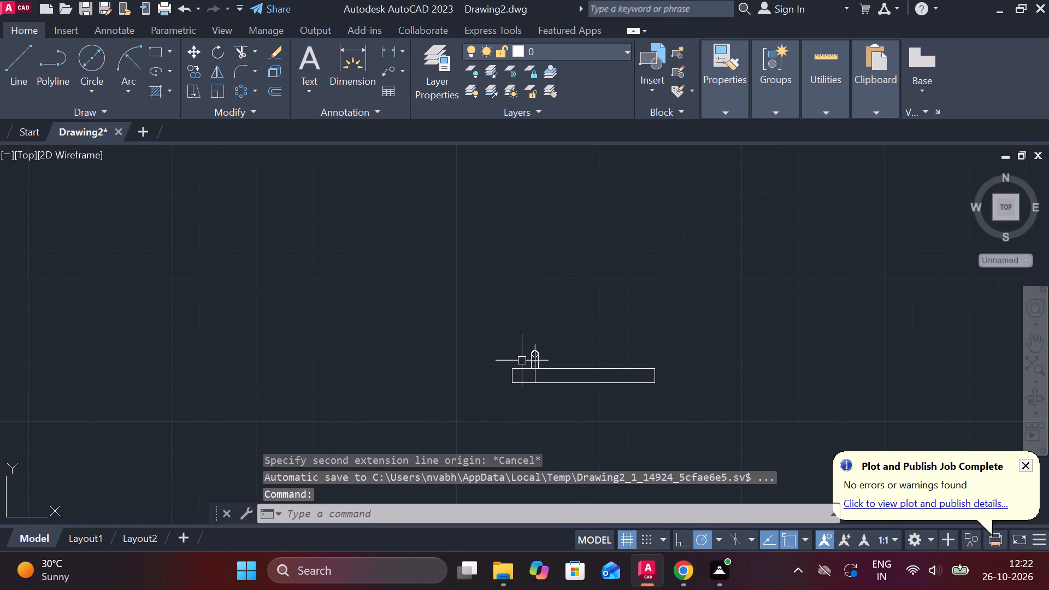
Trim the rectangle's top edge between the upright's two side lines, on both sides of the centre line.
scroll(520, 362, up, 2)
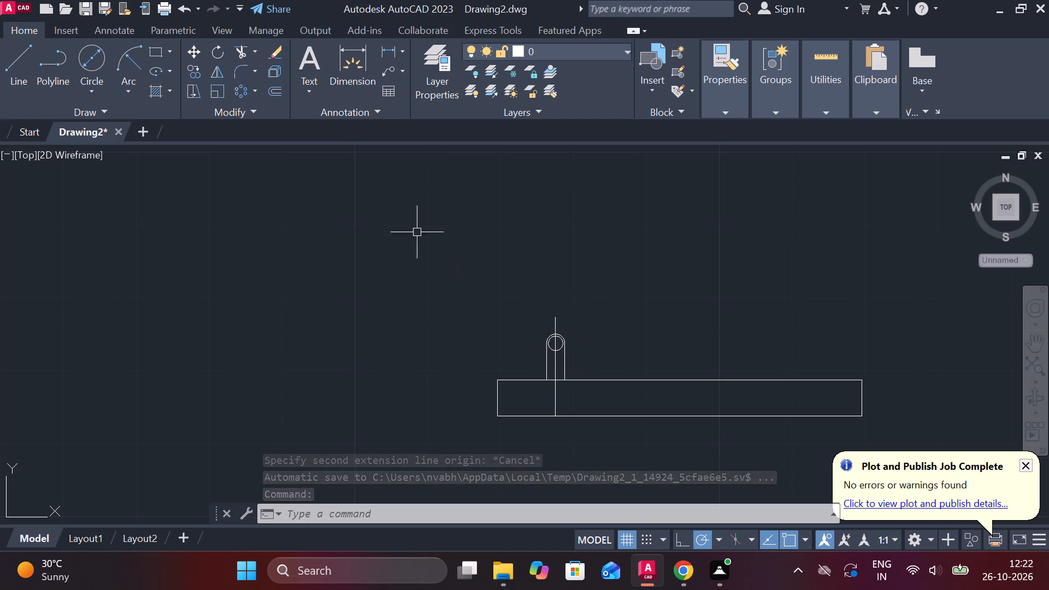
click(245, 51)
scroll(577, 391, up, 2)
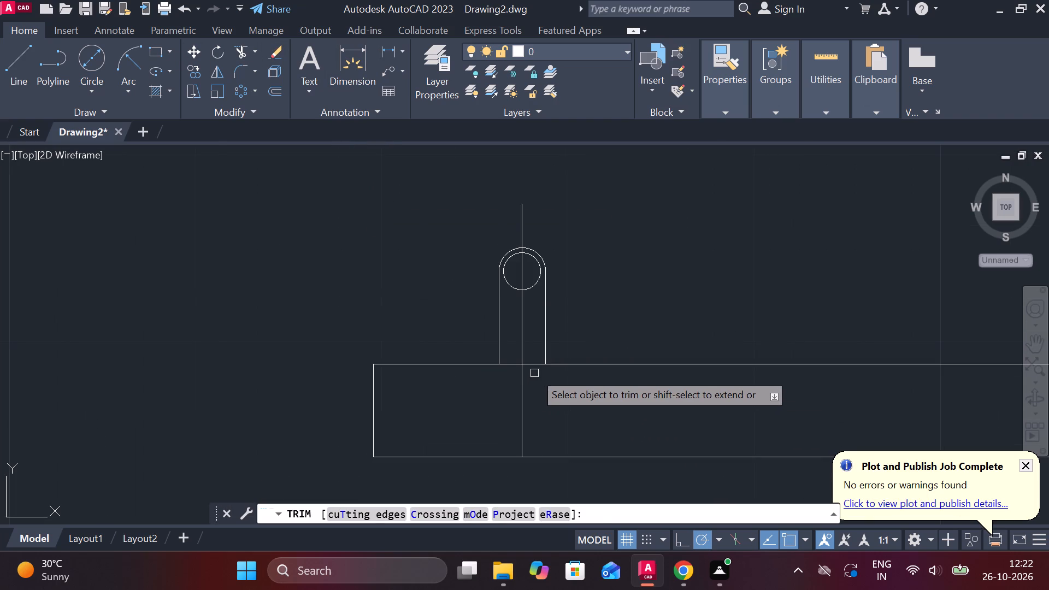
click(534, 363)
click(510, 363)
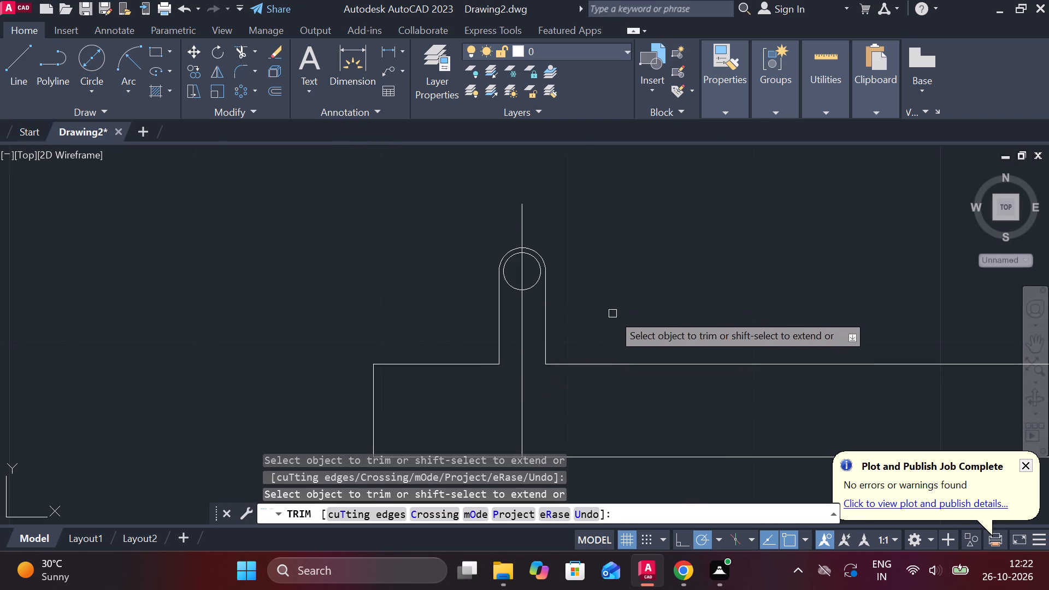
key(Escape)
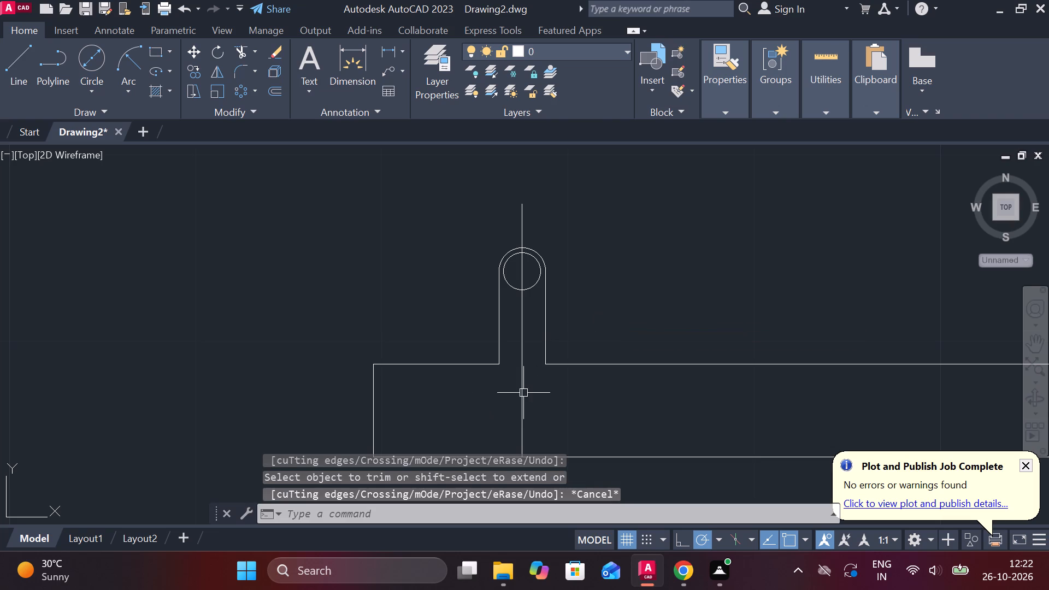
Change the linetype of the vertical line through the upright and circles to CENTER.
click(522, 393)
click(735, 109)
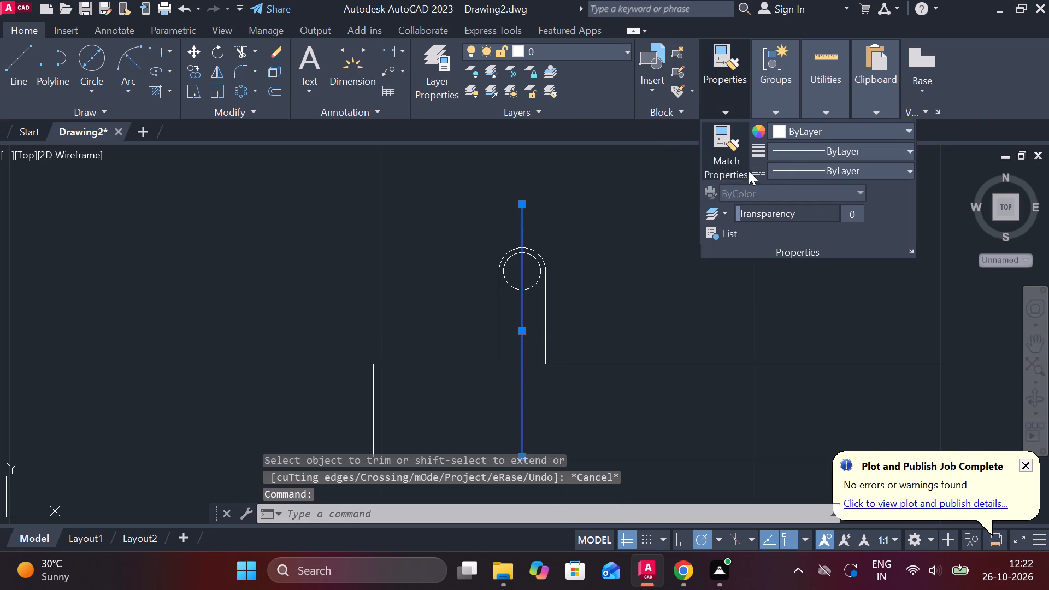
click(823, 169)
click(826, 225)
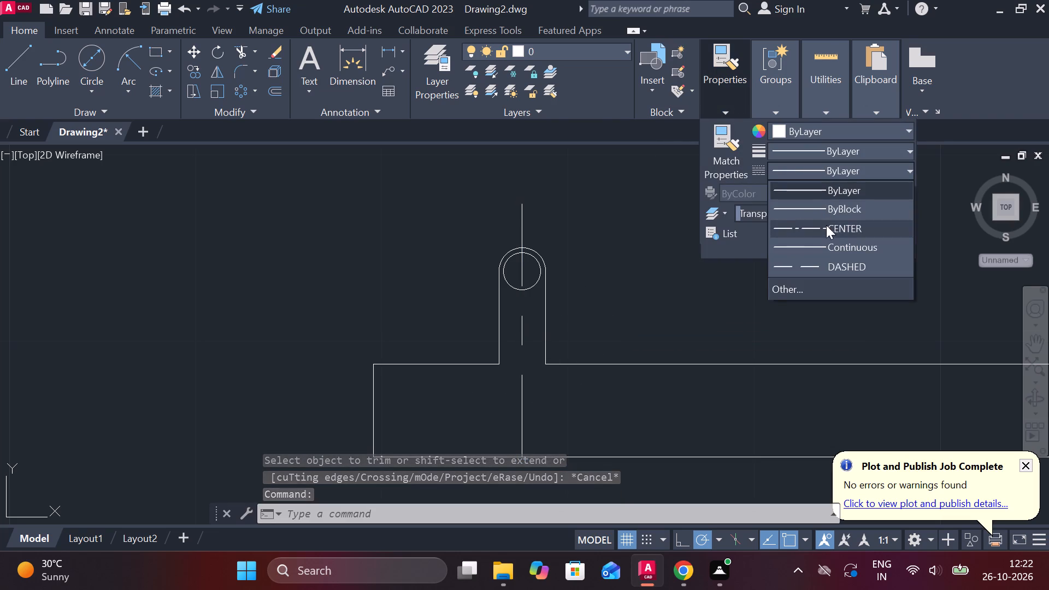
key(Escape)
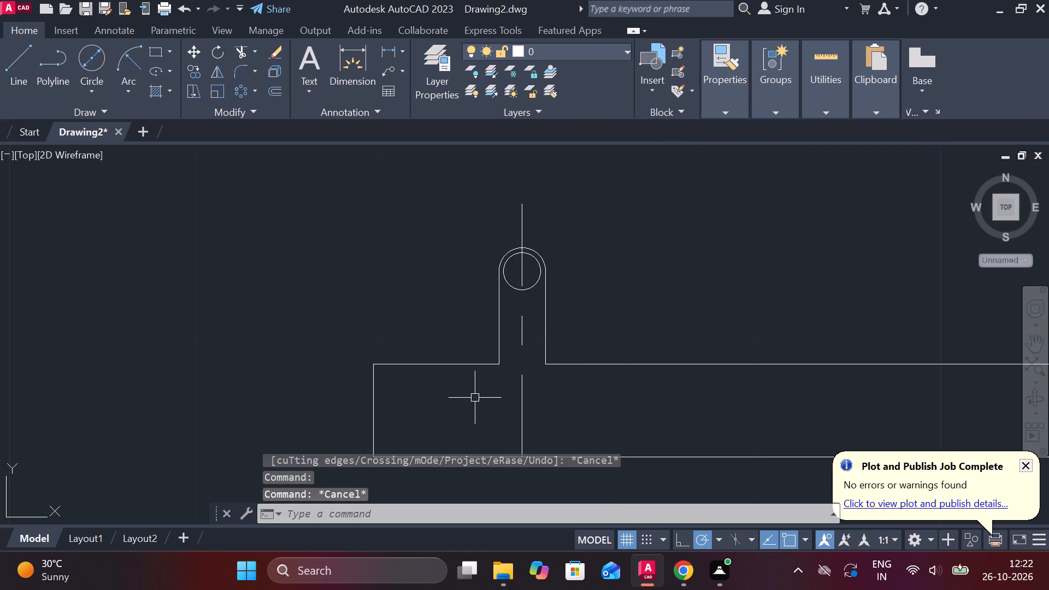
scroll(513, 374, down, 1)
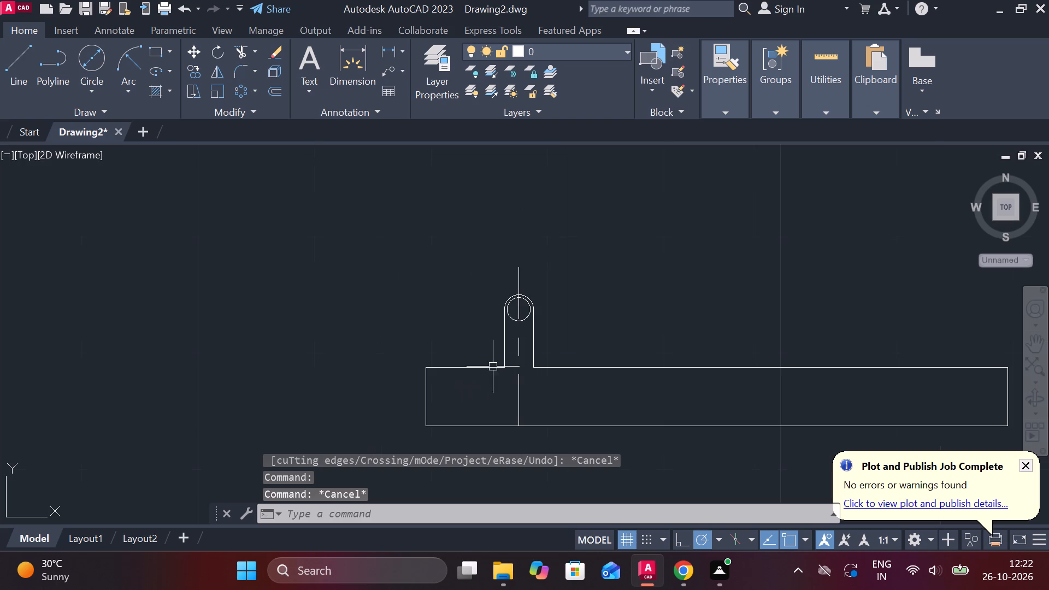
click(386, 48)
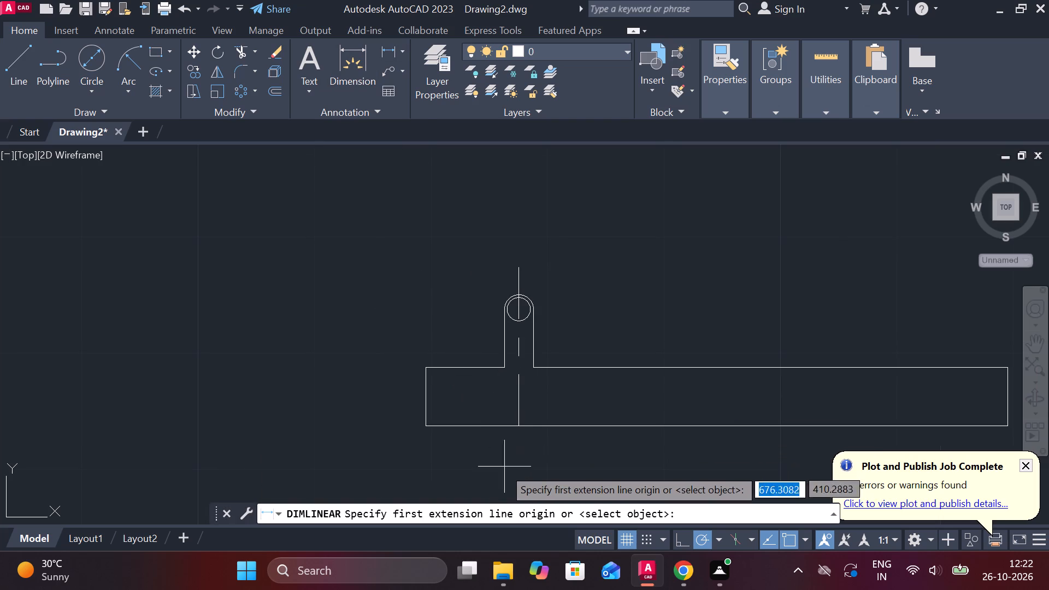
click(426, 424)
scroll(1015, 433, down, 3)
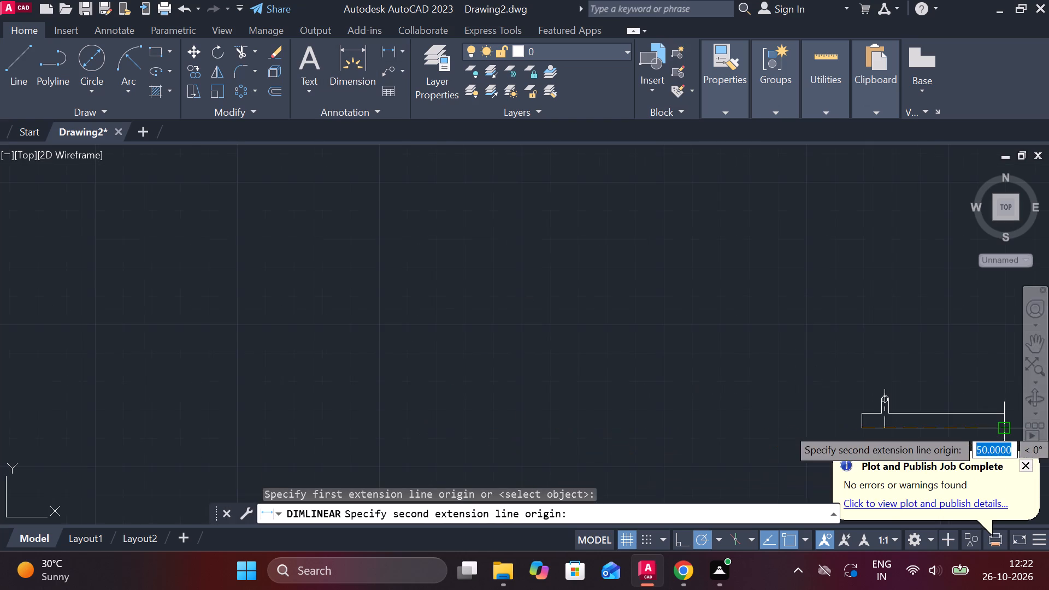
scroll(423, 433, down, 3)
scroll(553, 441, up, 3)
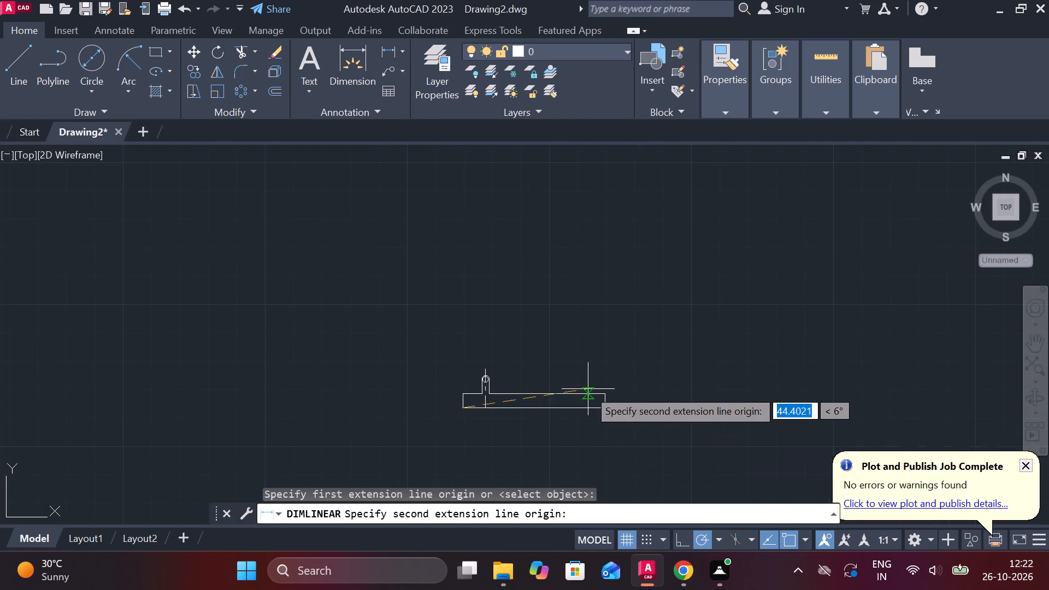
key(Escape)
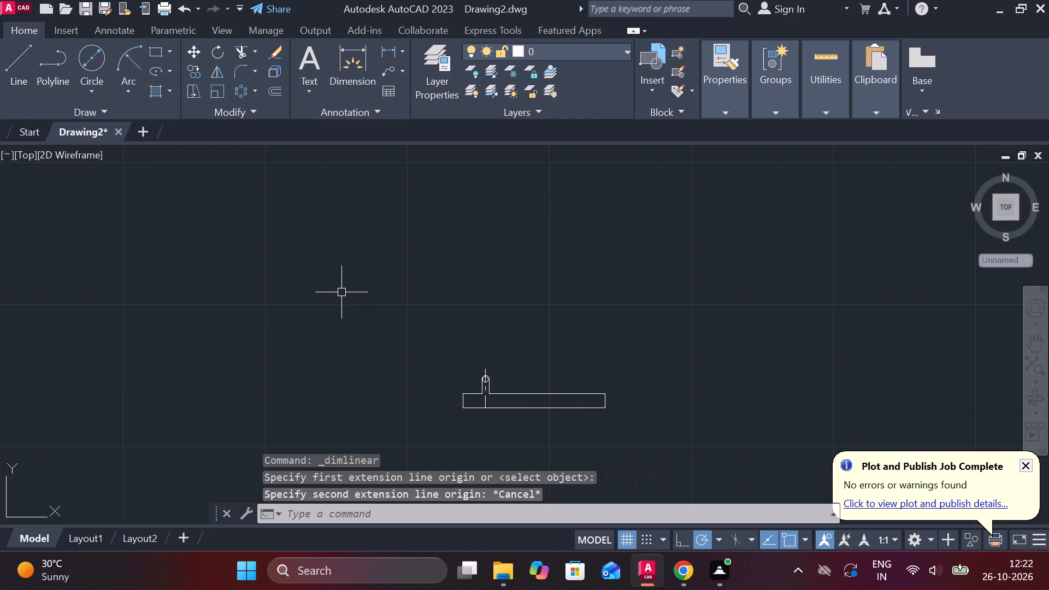
Copy the whole new part view horizontally to the right, placing the copy above the group of undimensioned part views.
click(339, 291)
click(684, 437)
scroll(703, 424, down, 3)
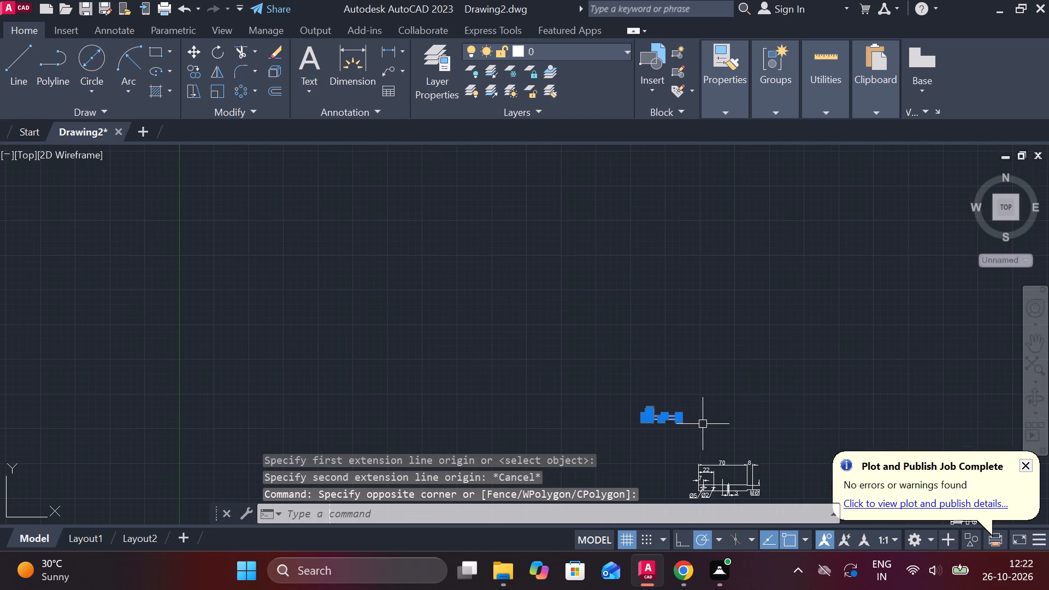
scroll(771, 343, down, 5)
scroll(800, 392, up, 4)
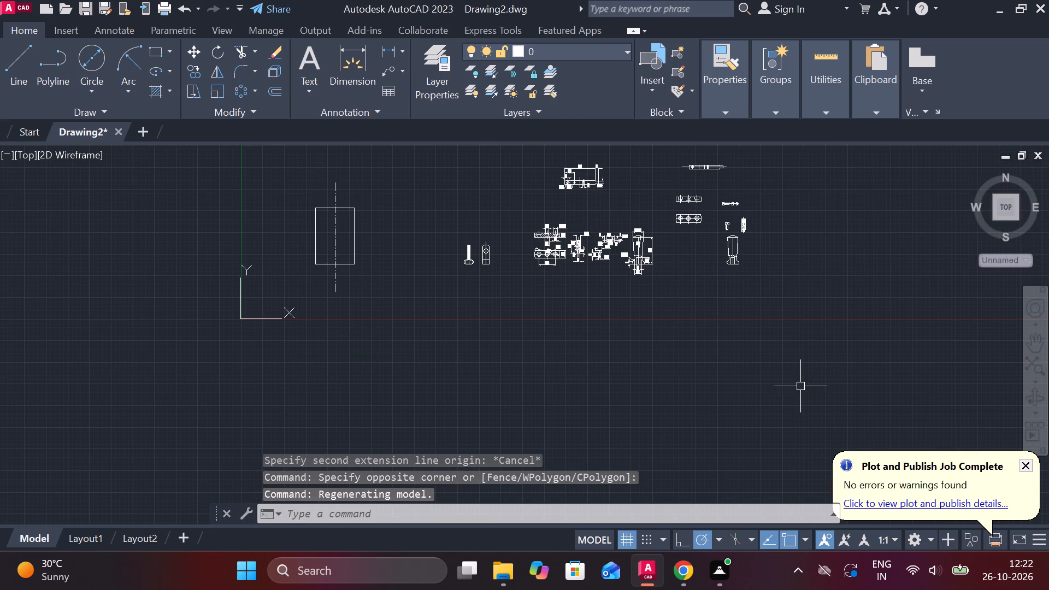
scroll(716, 193, up, 2)
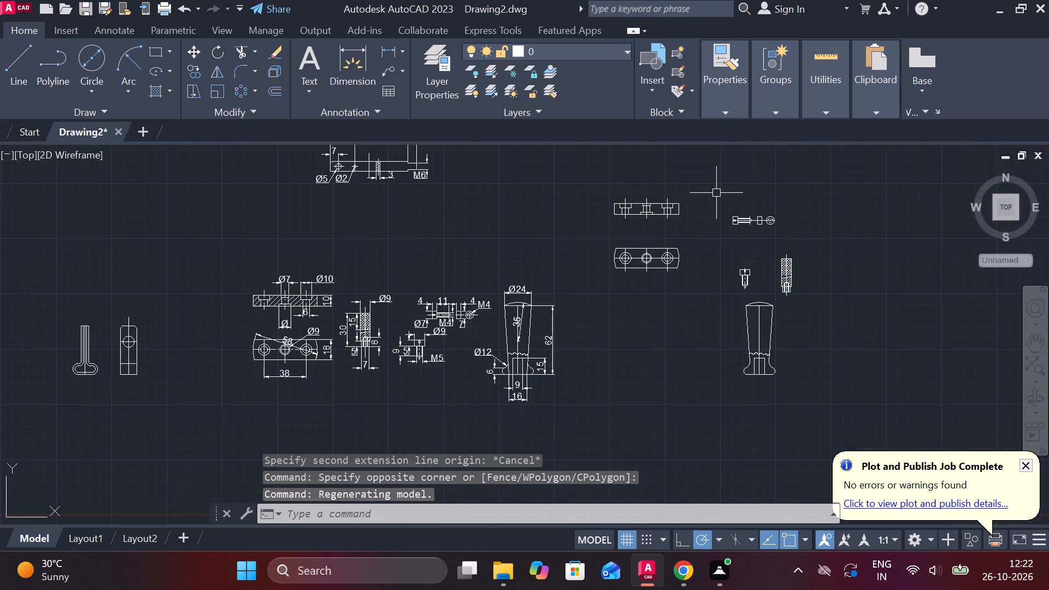
scroll(716, 193, down, 2)
scroll(532, 163, up, 3)
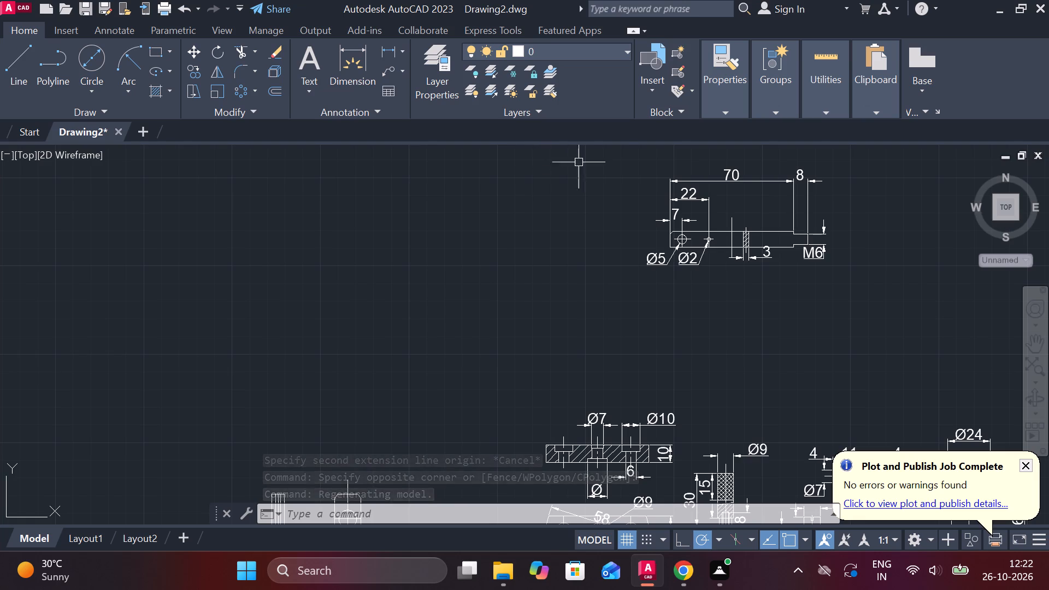
scroll(605, 163, down, 4)
scroll(659, 233, down, 3)
scroll(641, 172, up, 3)
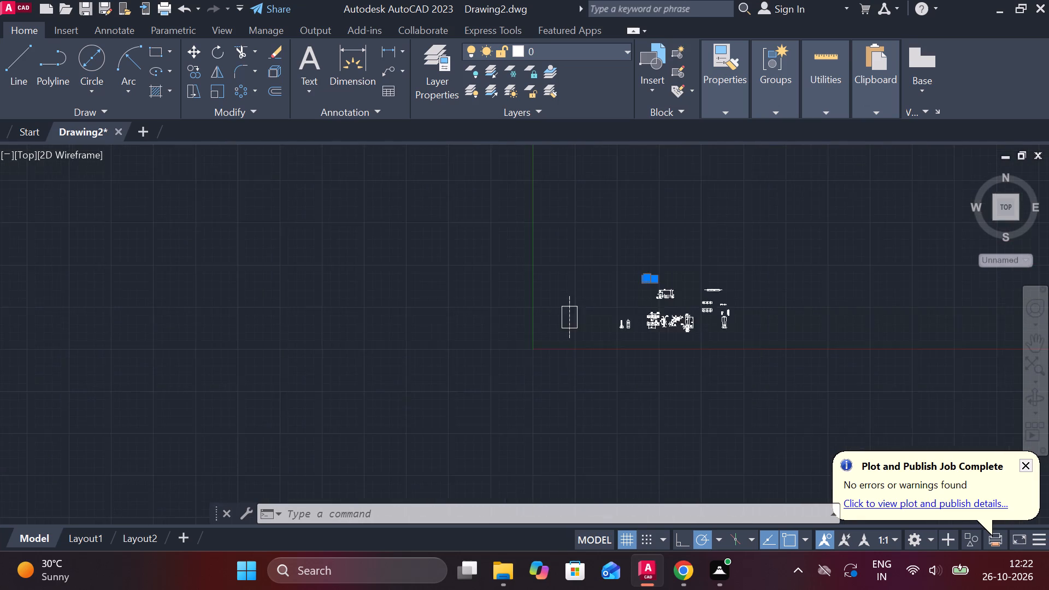
scroll(663, 393, up, 3)
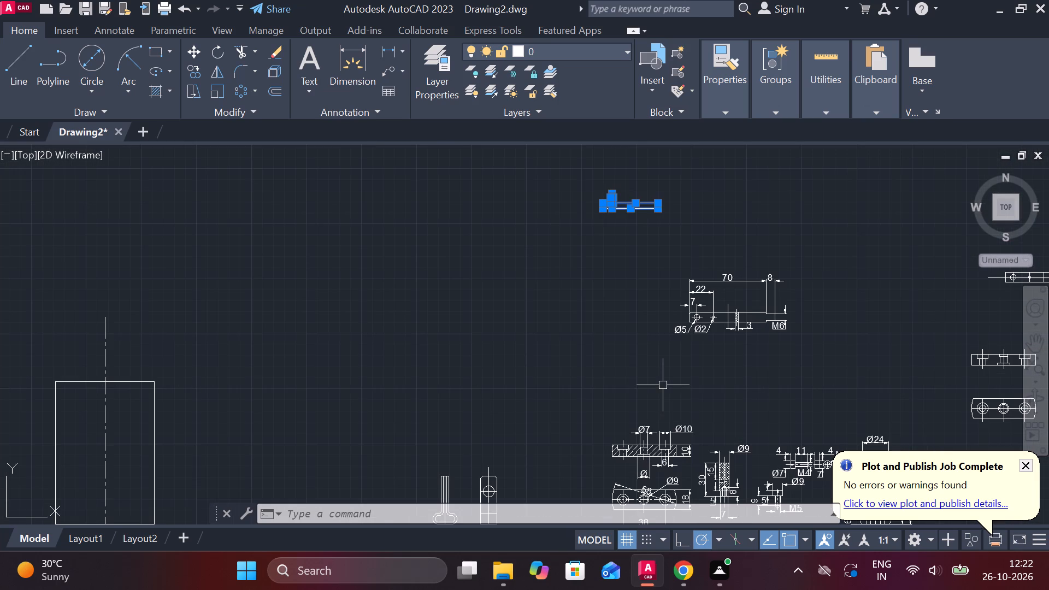
scroll(663, 385, up, 1)
scroll(663, 381, down, 3)
key(c)
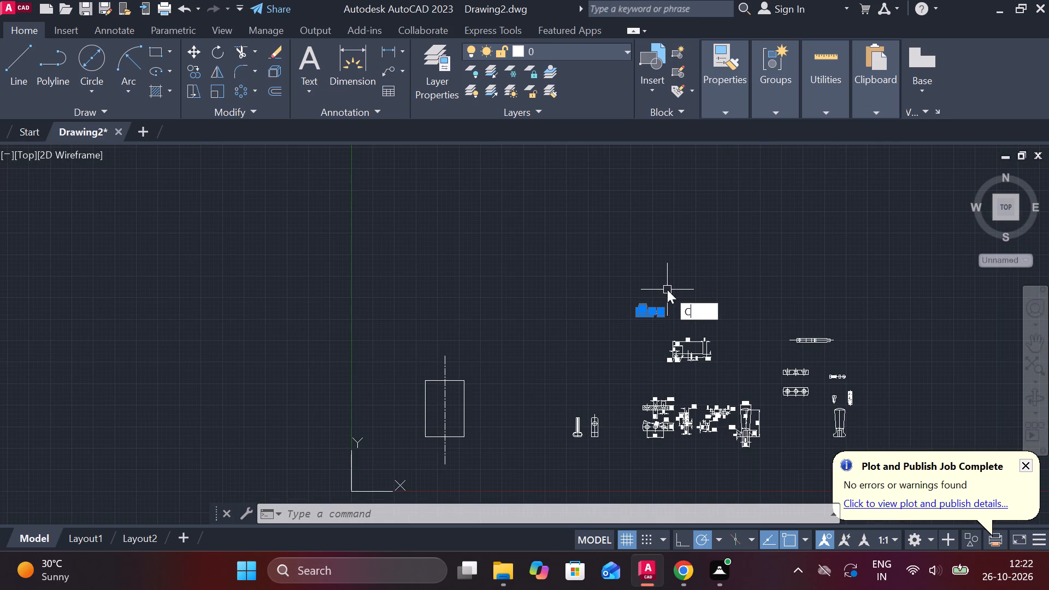
key(o)
key(Return)
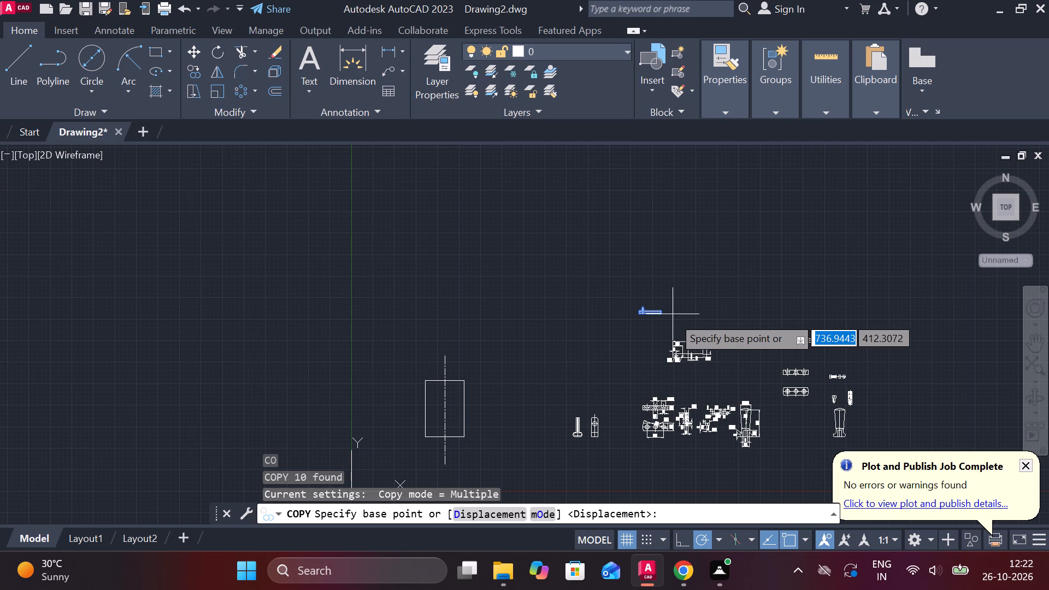
click(687, 272)
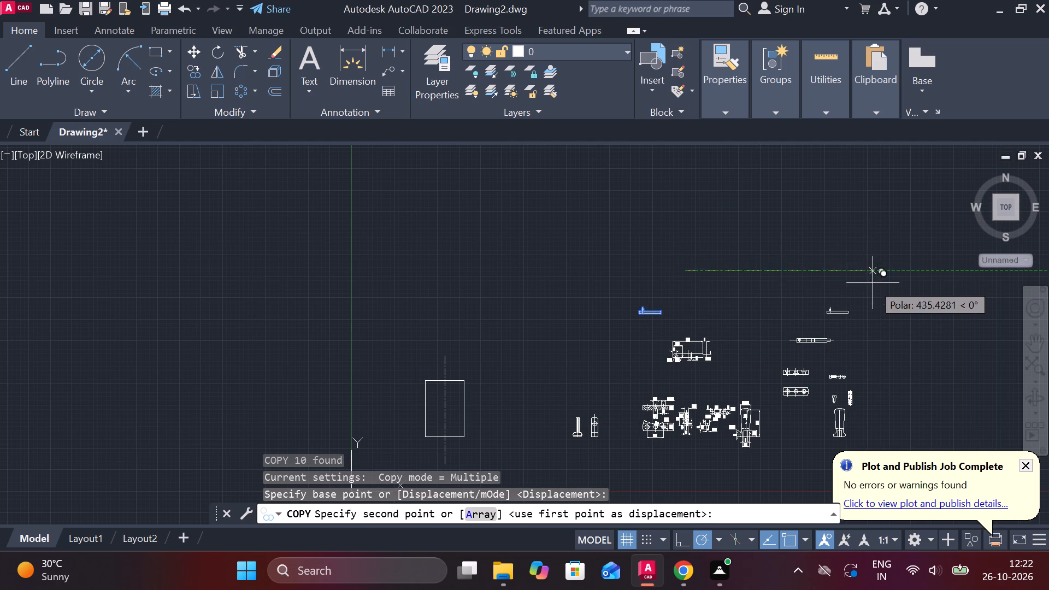
click(853, 272)
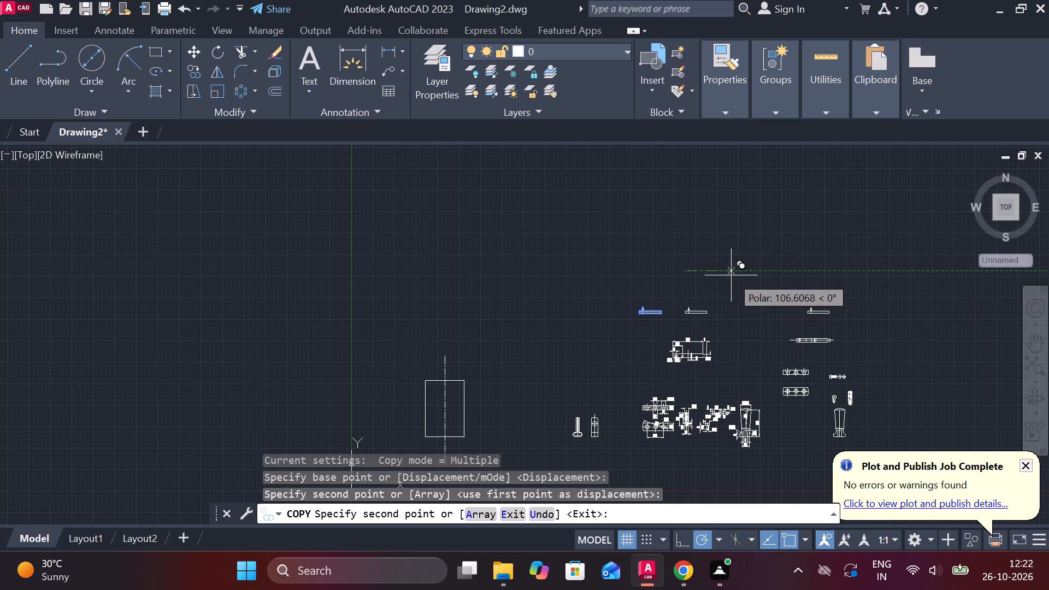
key(Escape)
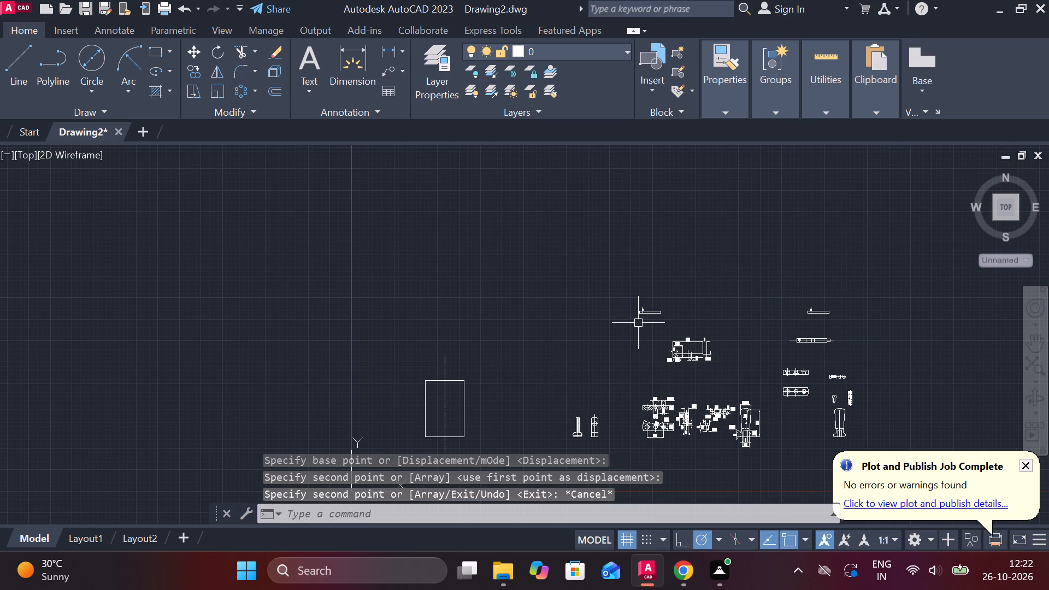
Add a linear dimension for the original body's overall length, placed below its bottom edge.
scroll(638, 323, up, 4)
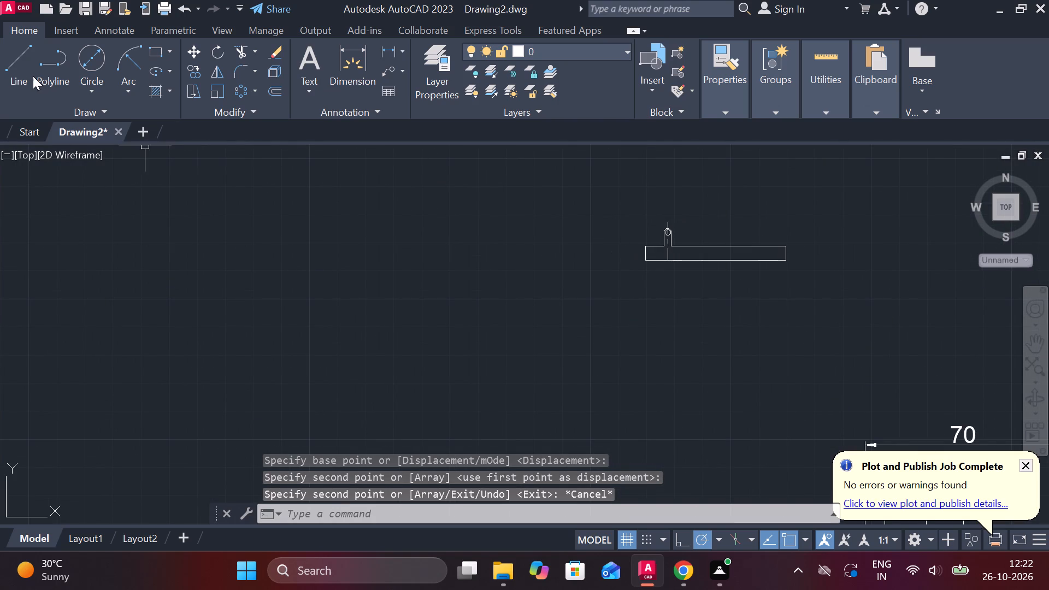
click(33, 76)
key(Escape)
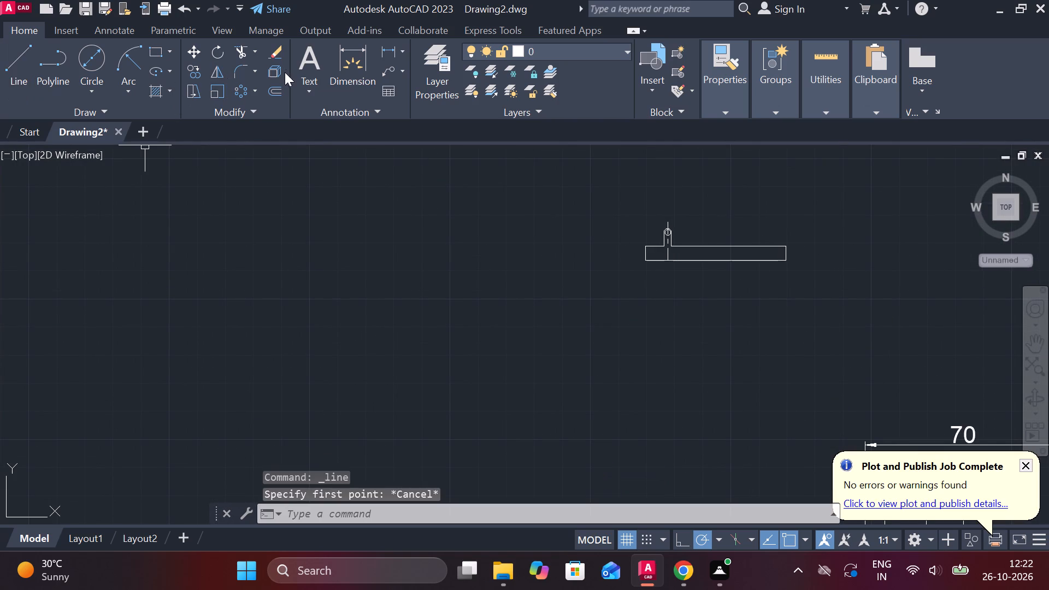
click(394, 51)
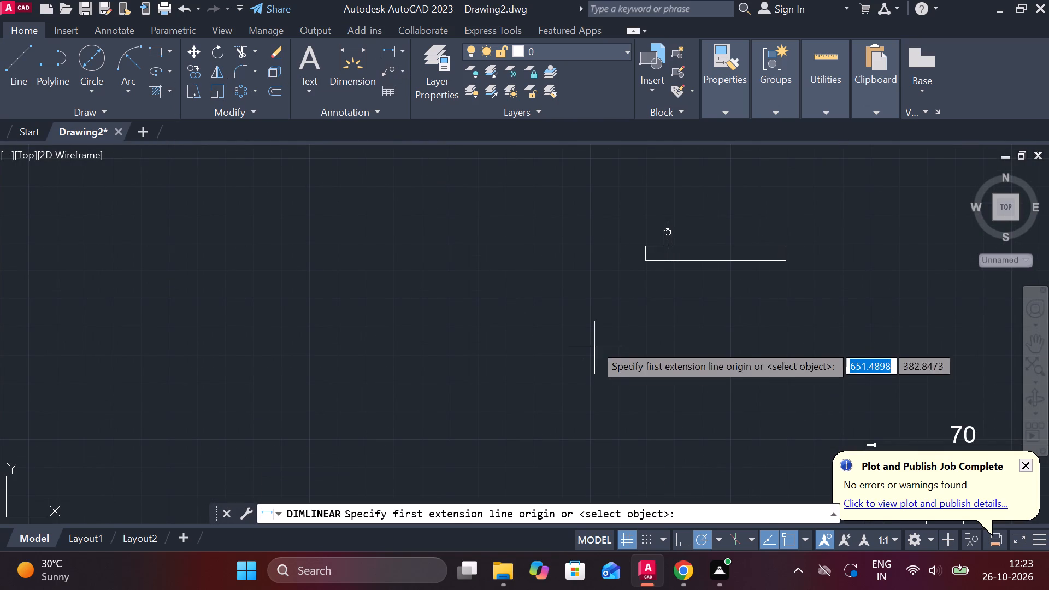
click(649, 260)
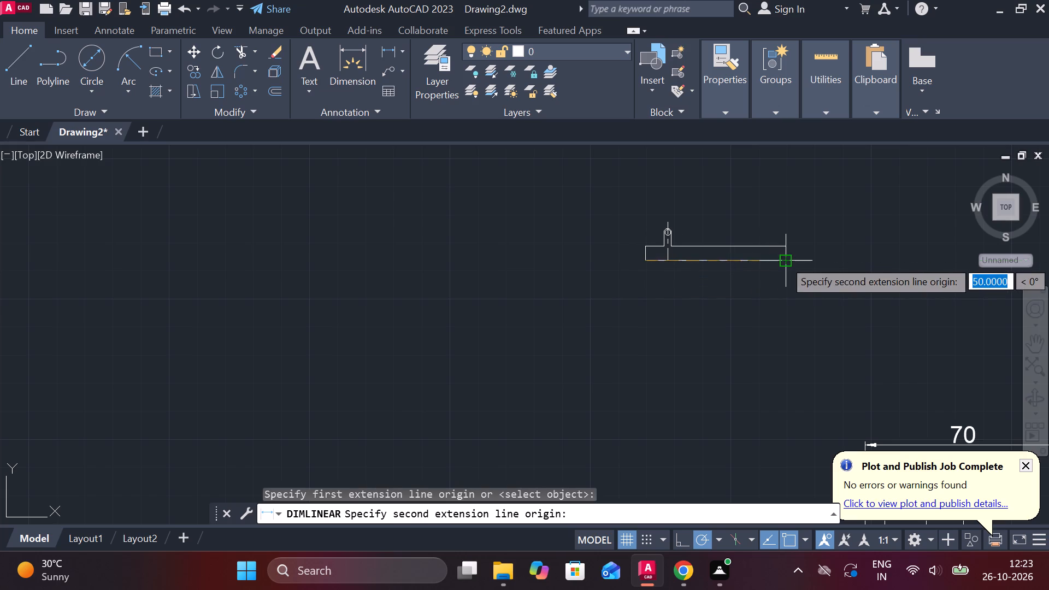
click(783, 259)
click(776, 283)
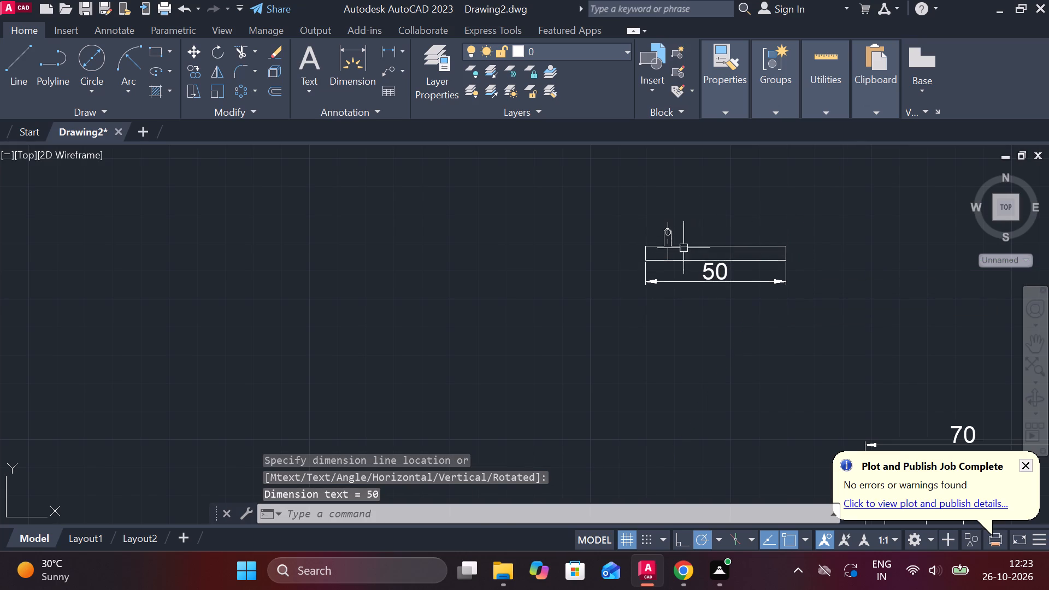
Add a linear dimension from the body's lower left corner to the upright's centre line, placed below the bottom edge.
click(381, 48)
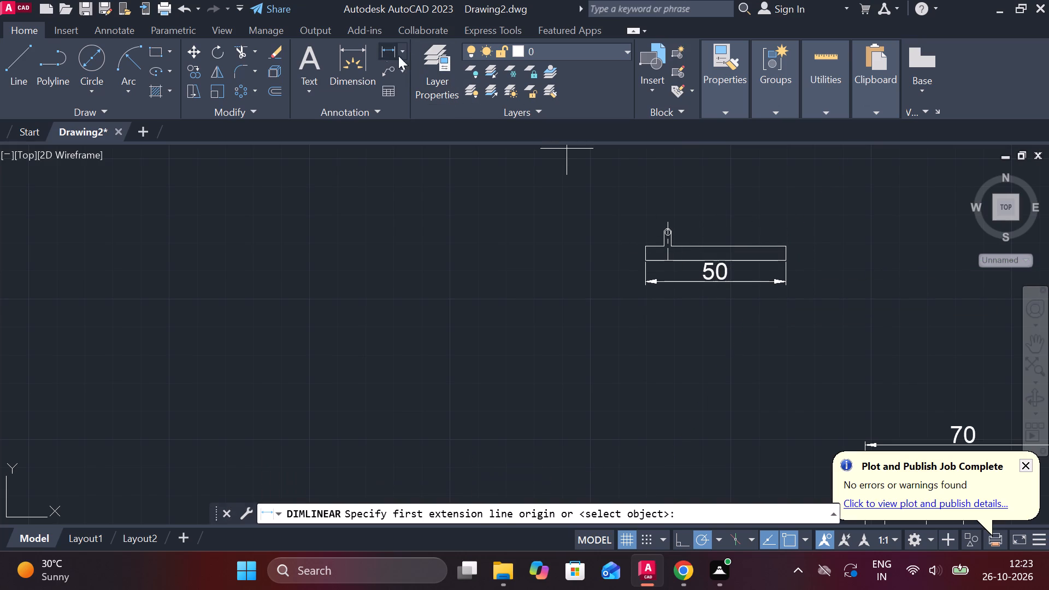
scroll(665, 237, up, 2)
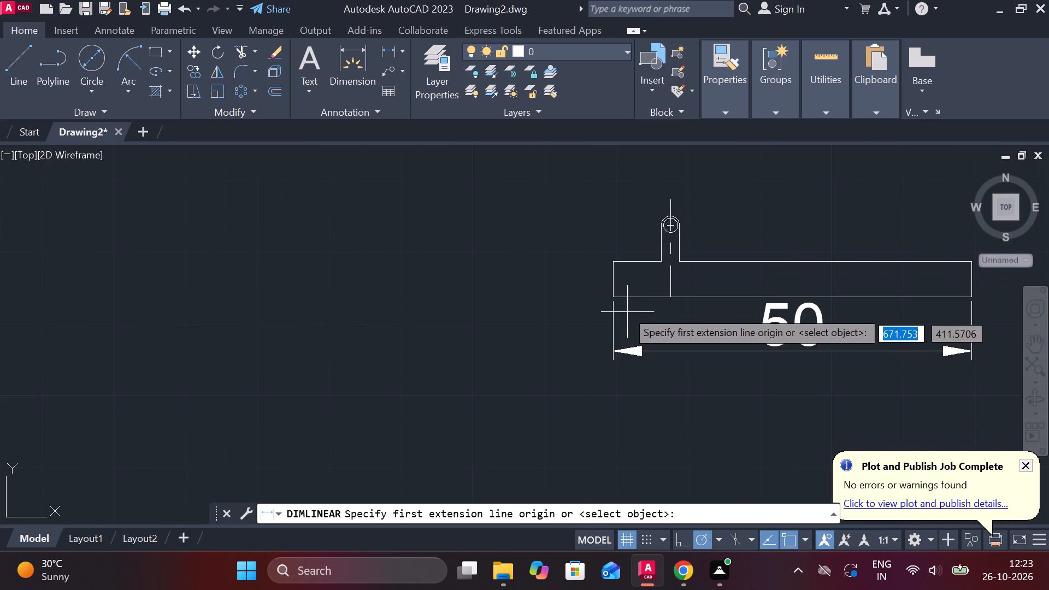
click(617, 293)
click(667, 293)
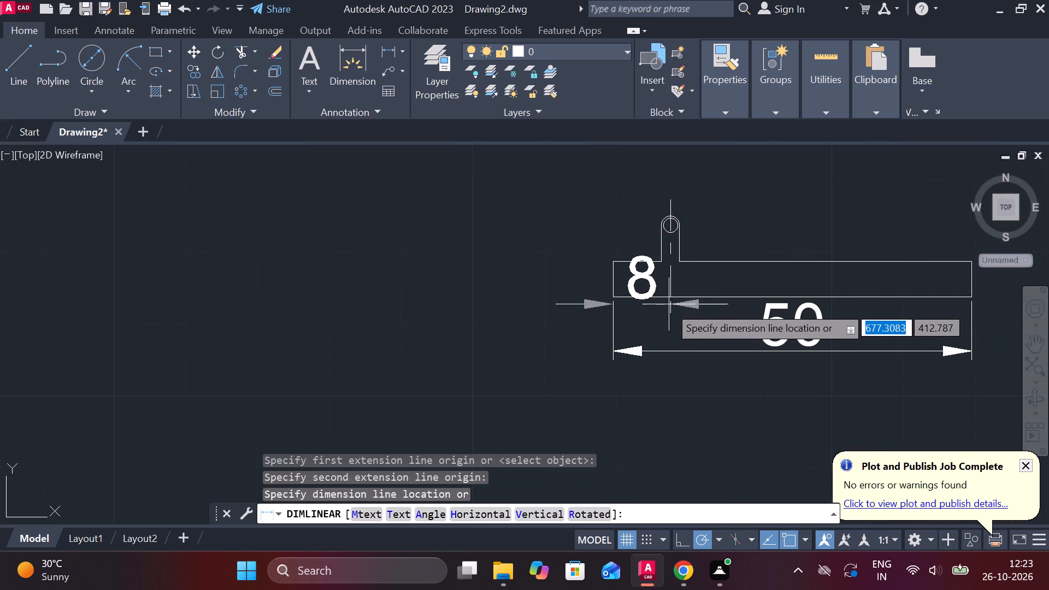
click(678, 351)
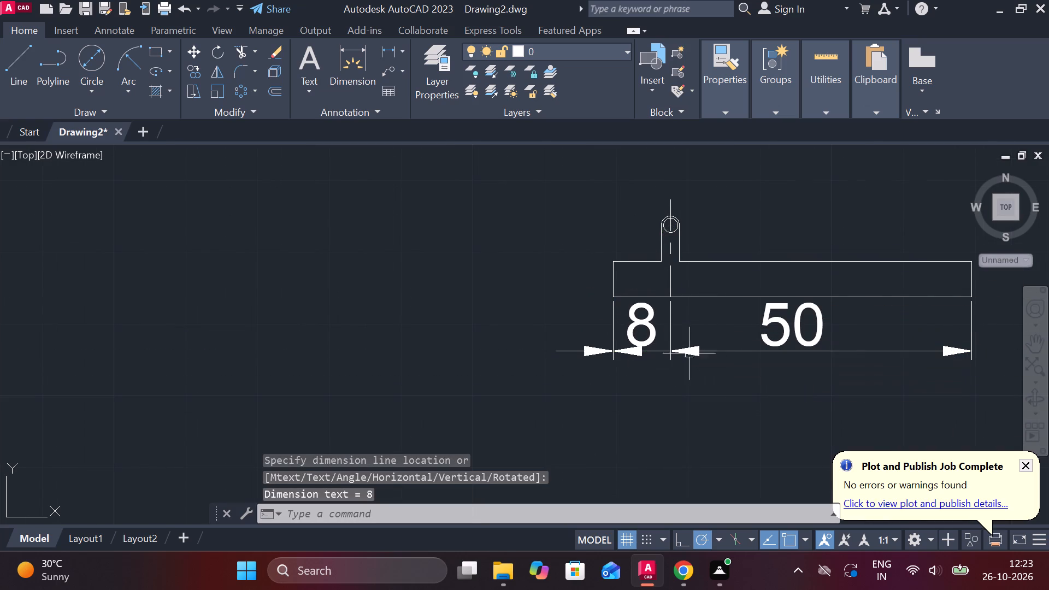
Move the overall length dimension straight down so it sits below the dimension to the centre line.
click(794, 321)
click(794, 327)
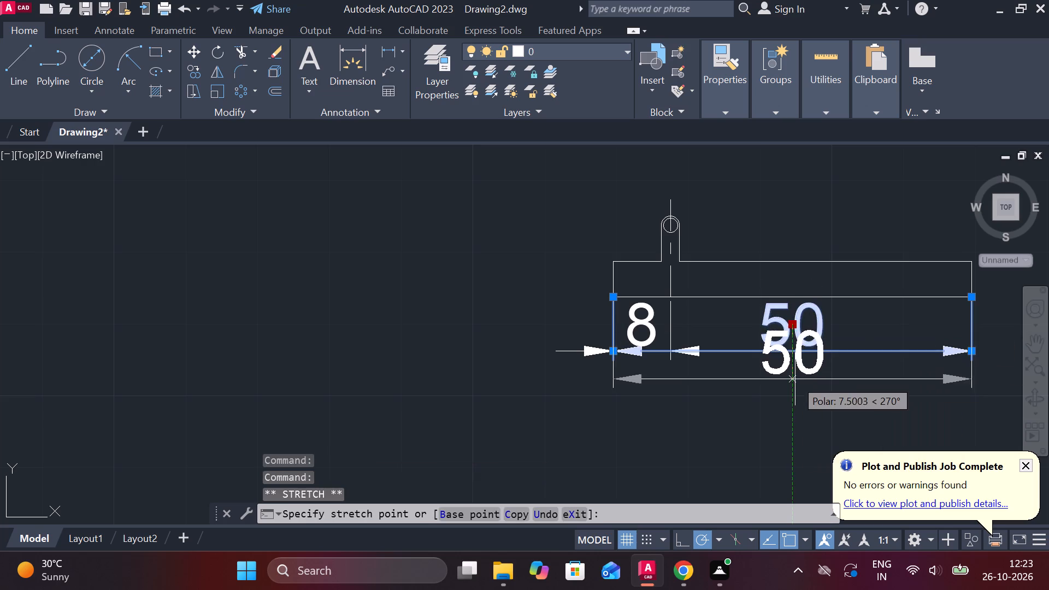
click(795, 388)
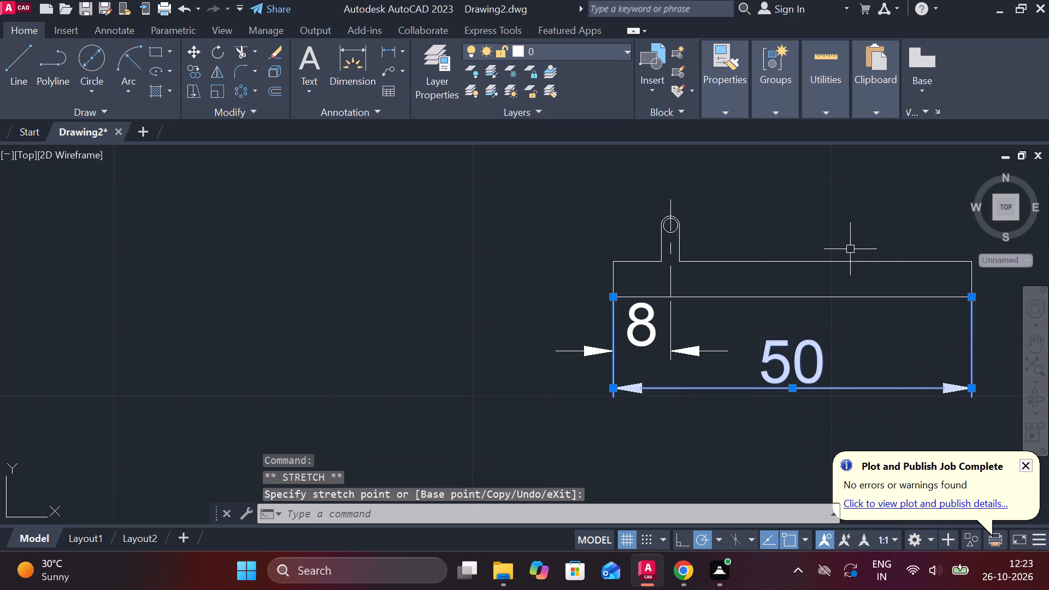
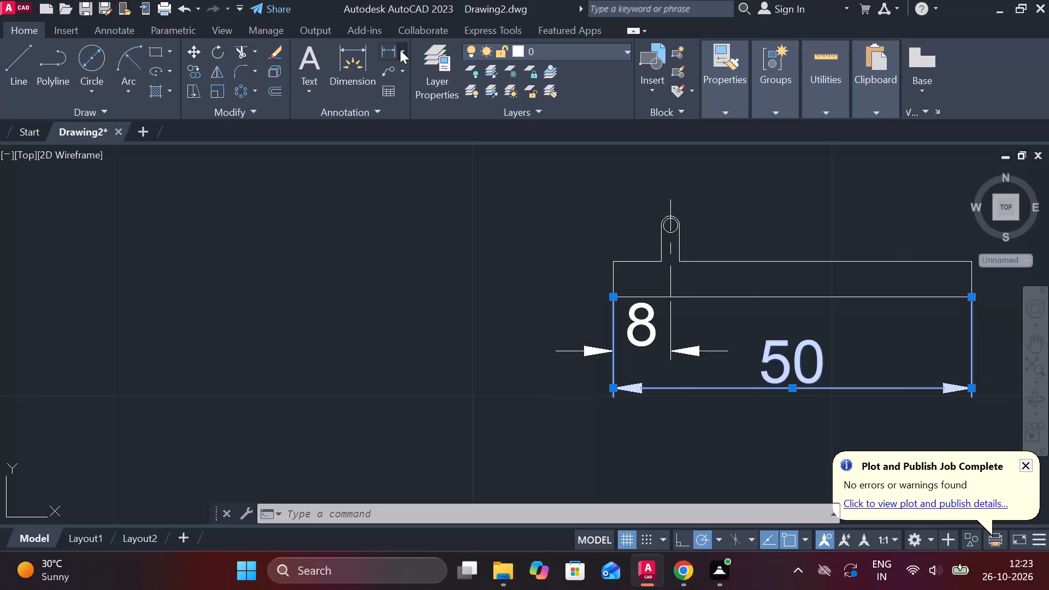
Add a diameter dimension to the outer arc at the upright's rounded top, placing its text above and to the right.
click(438, 251)
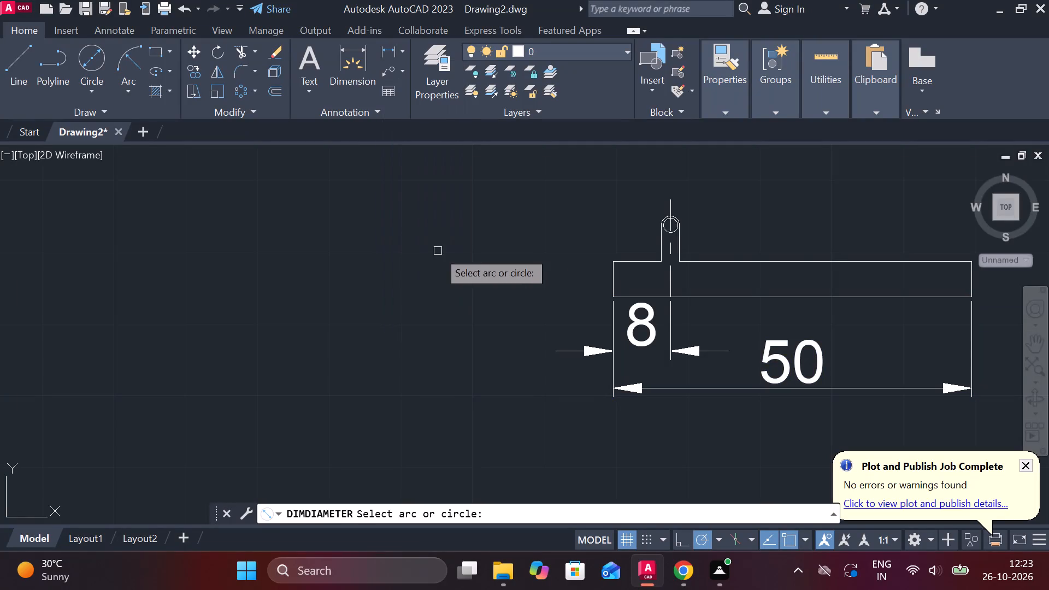
scroll(674, 215, up, 1)
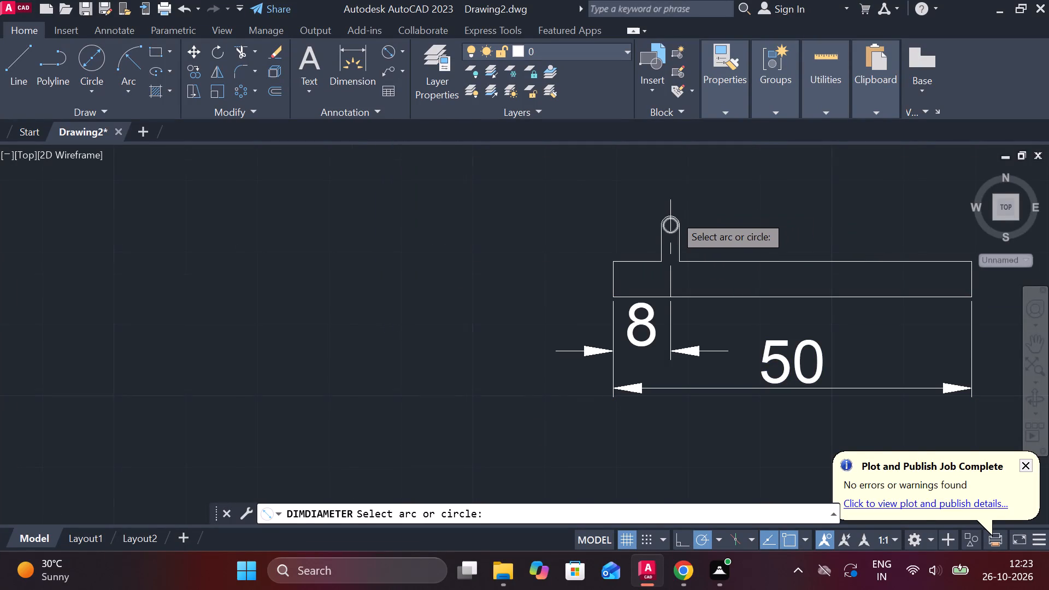
scroll(674, 215, up, 1)
click(682, 226)
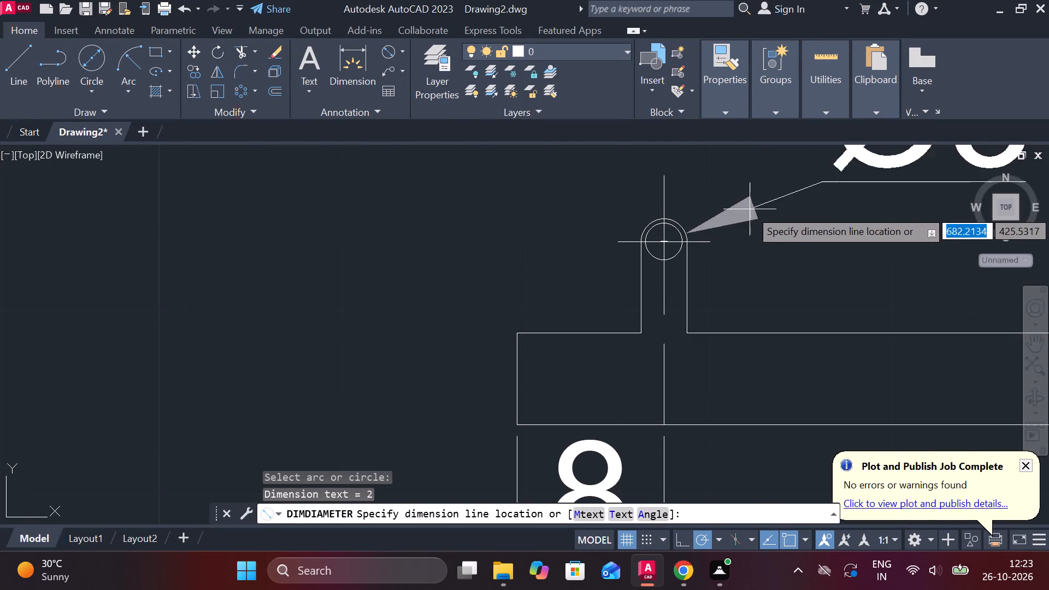
scroll(729, 217, down, 1)
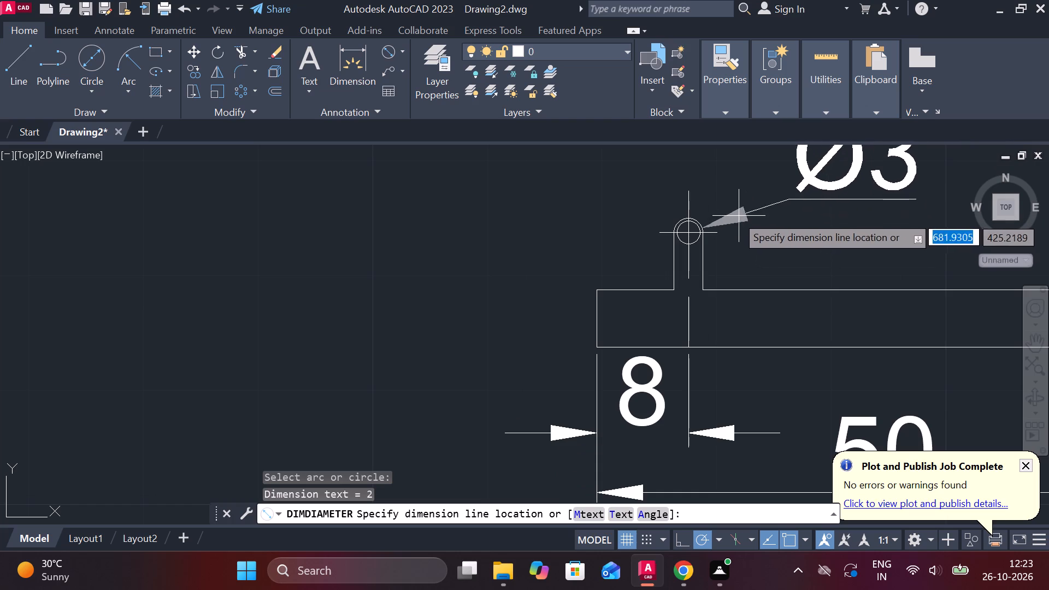
scroll(723, 223, down, 1)
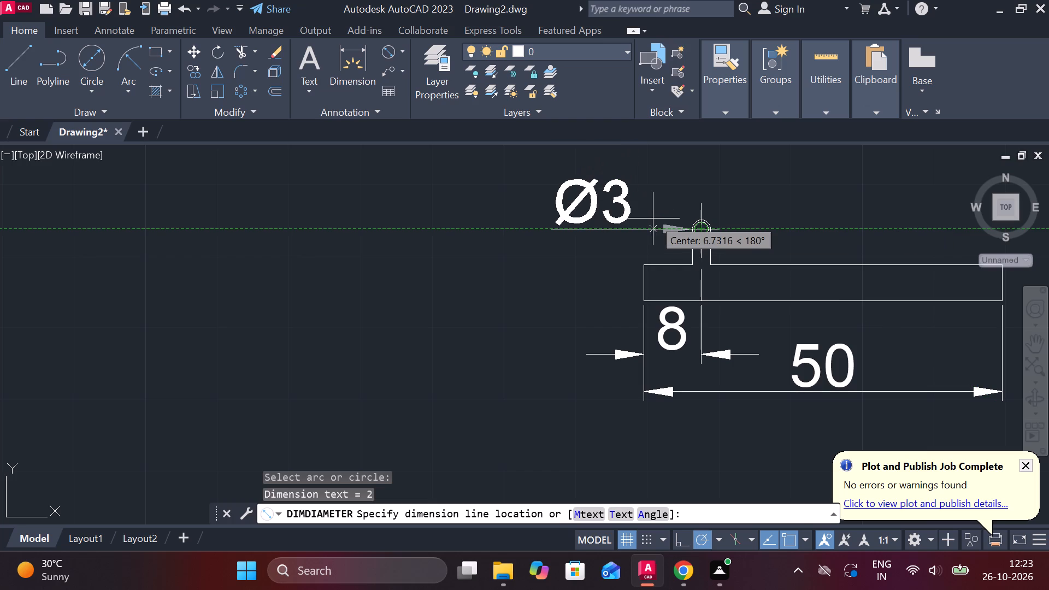
scroll(677, 214, down, 1)
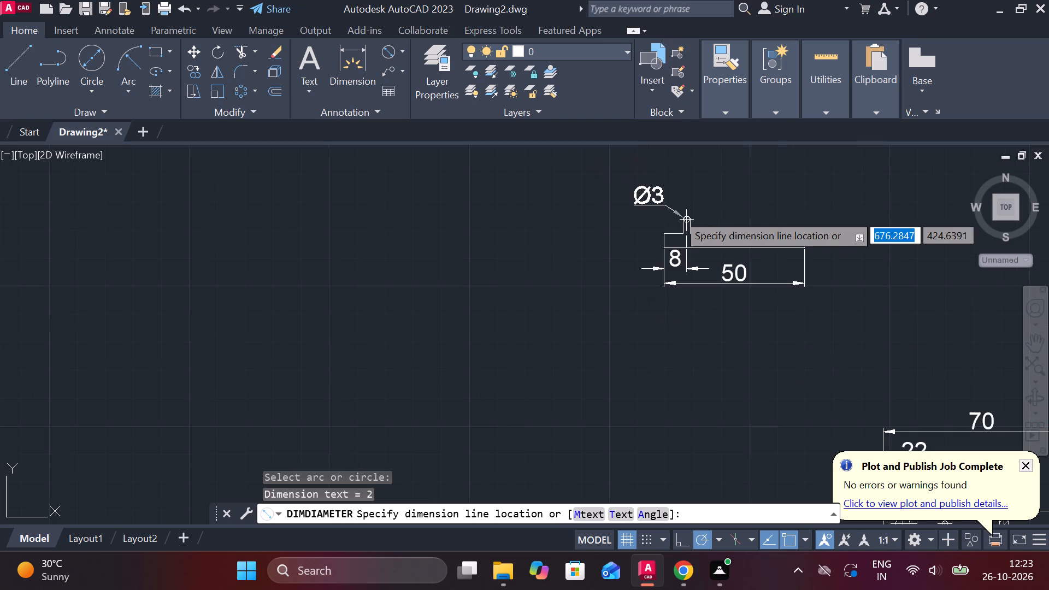
scroll(677, 214, down, 1)
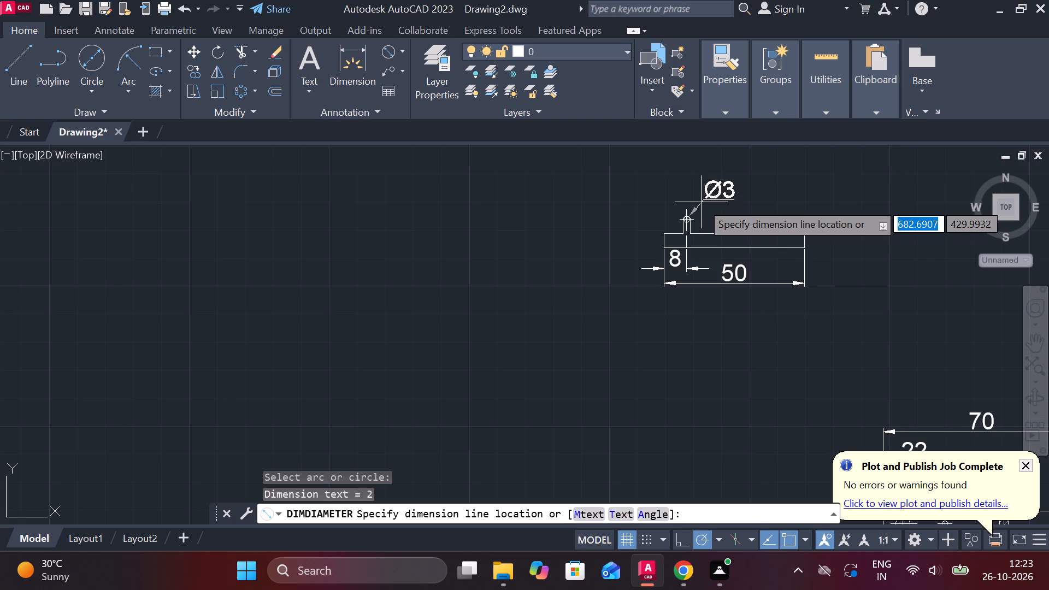
click(701, 202)
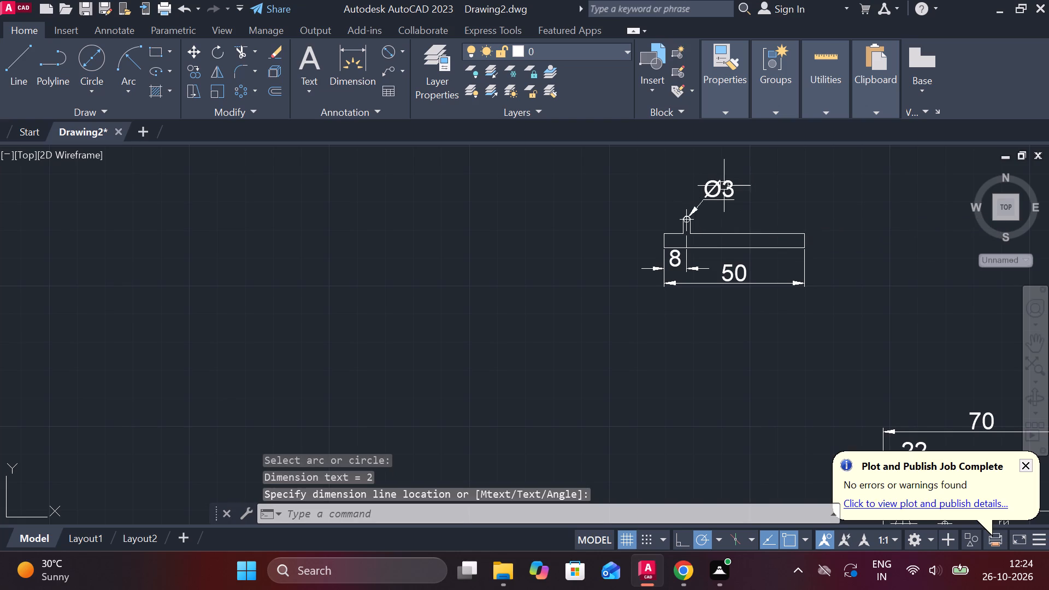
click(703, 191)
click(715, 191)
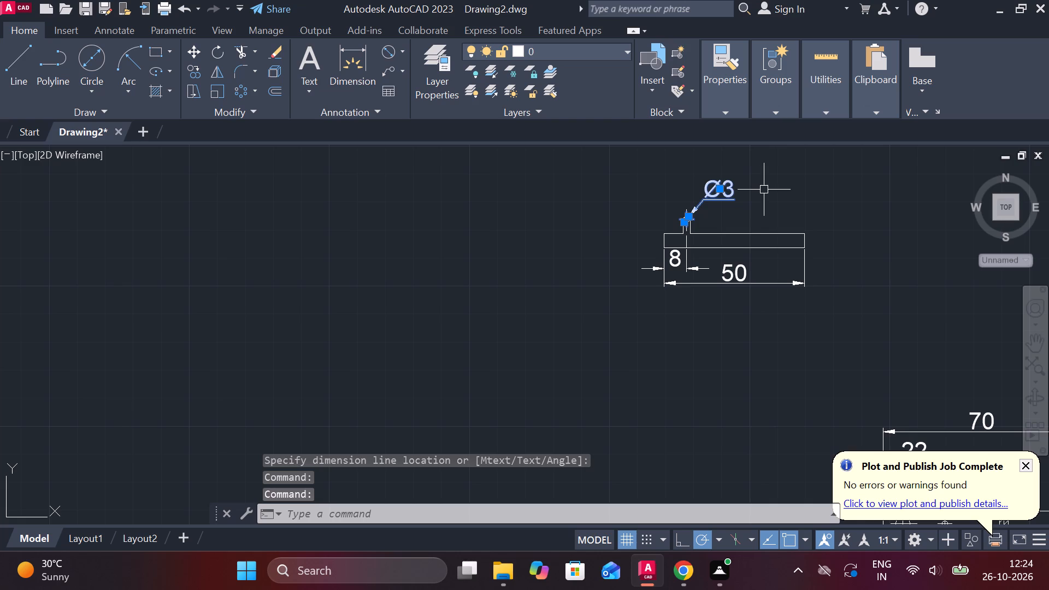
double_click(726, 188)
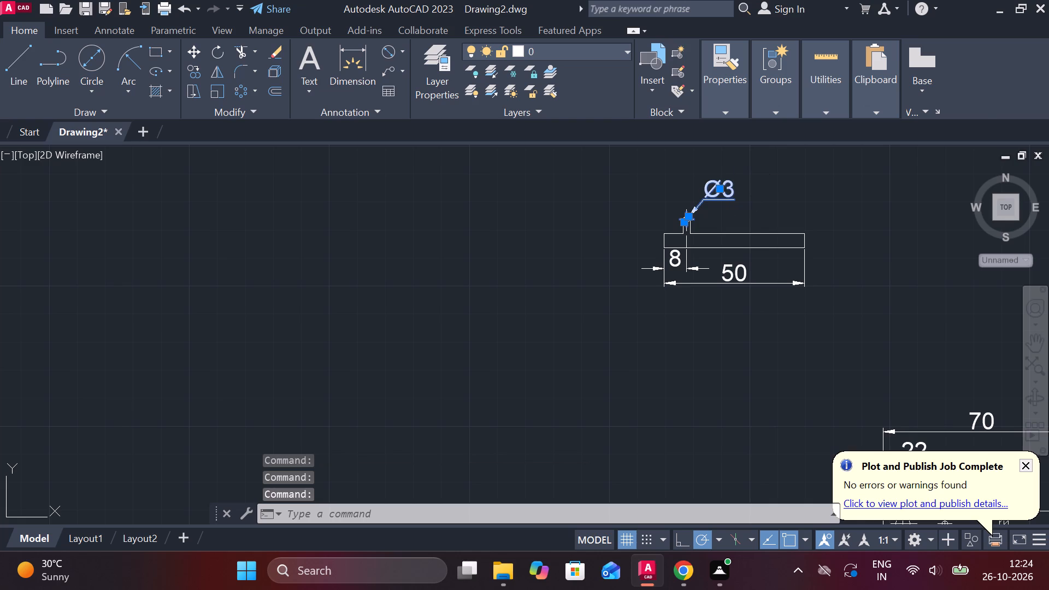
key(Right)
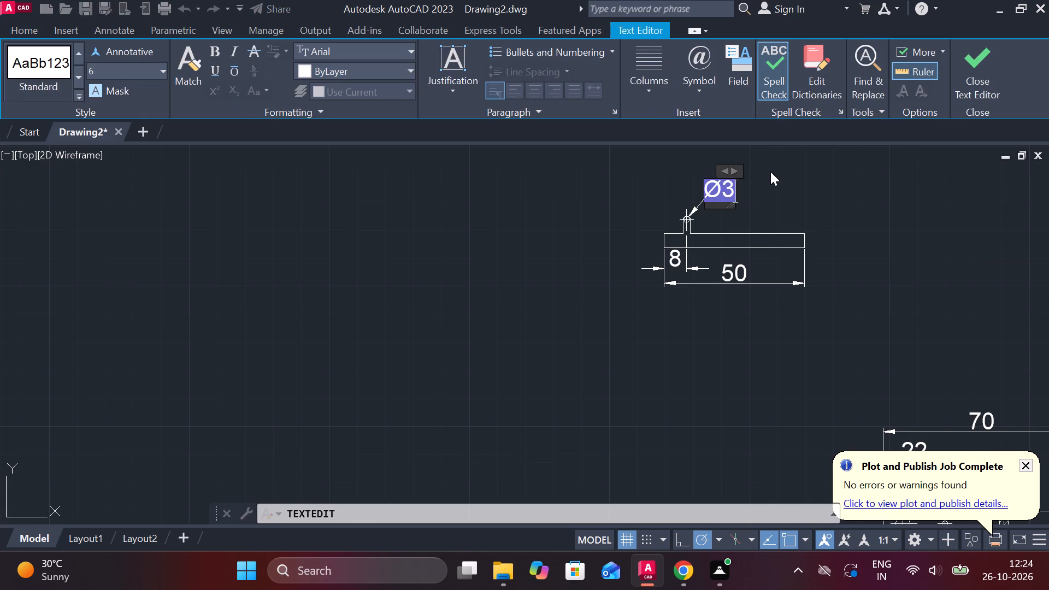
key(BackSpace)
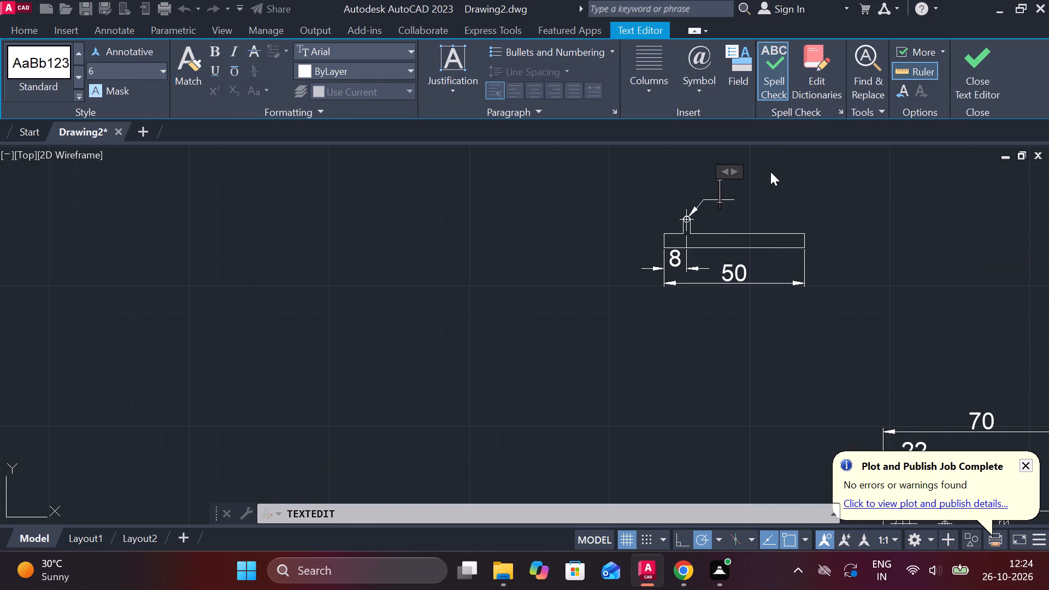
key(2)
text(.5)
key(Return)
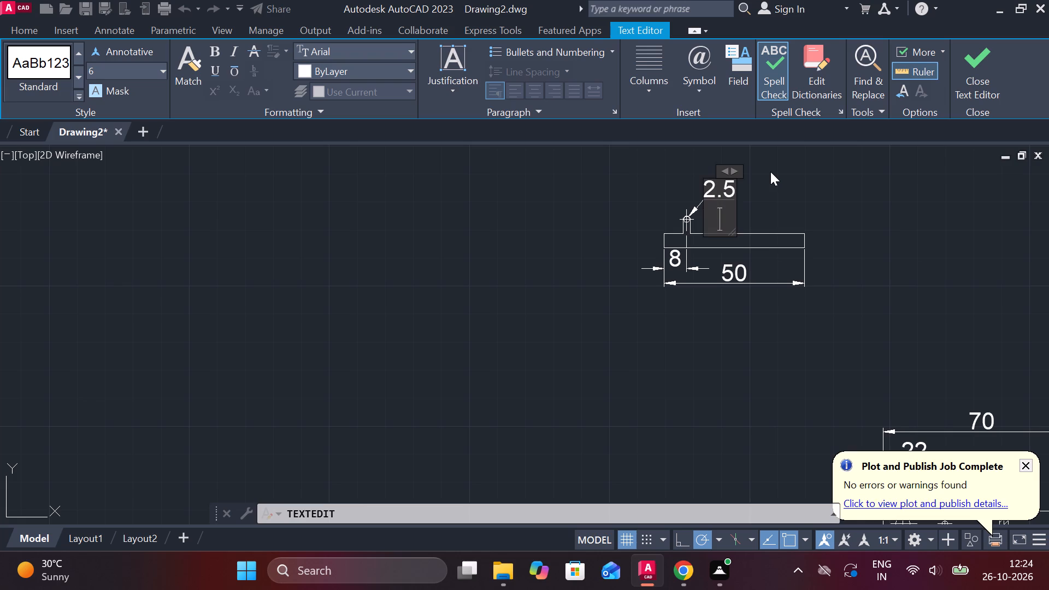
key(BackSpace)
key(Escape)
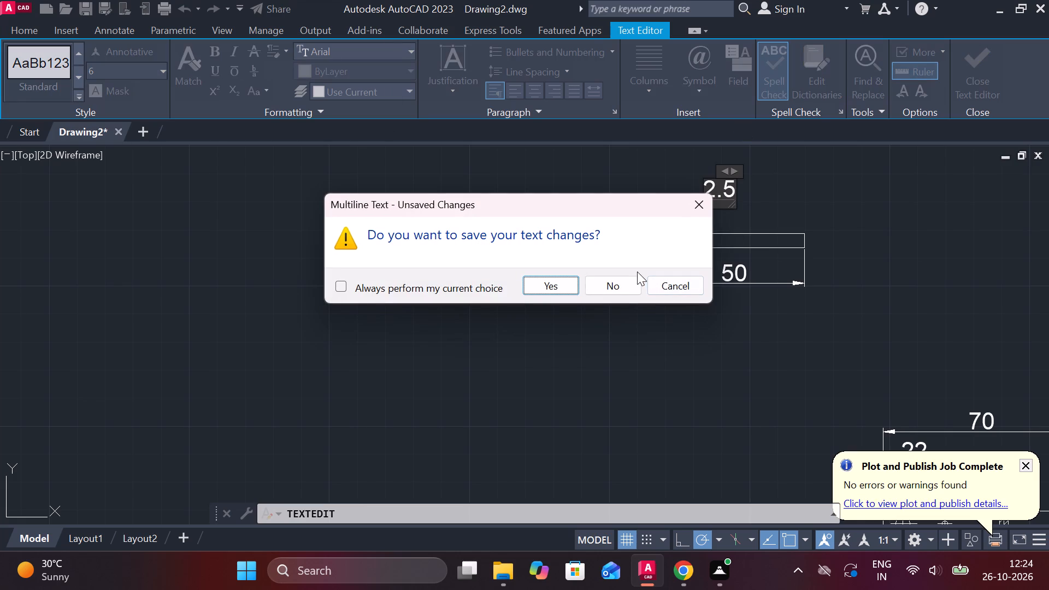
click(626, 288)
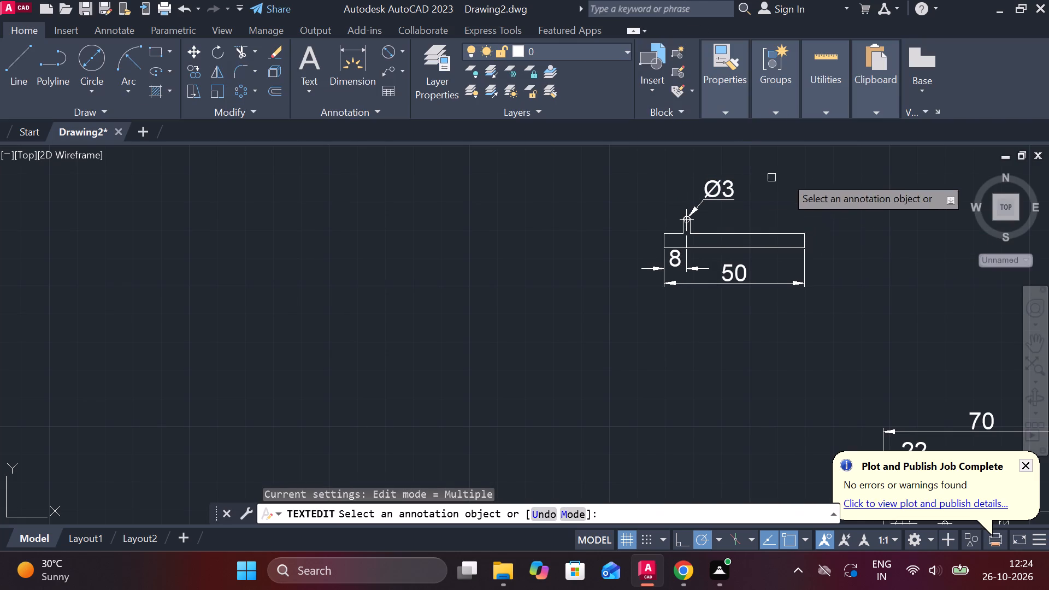
Replace the text of the rounded top's diameter dimension with 2.5.
double_click(721, 184)
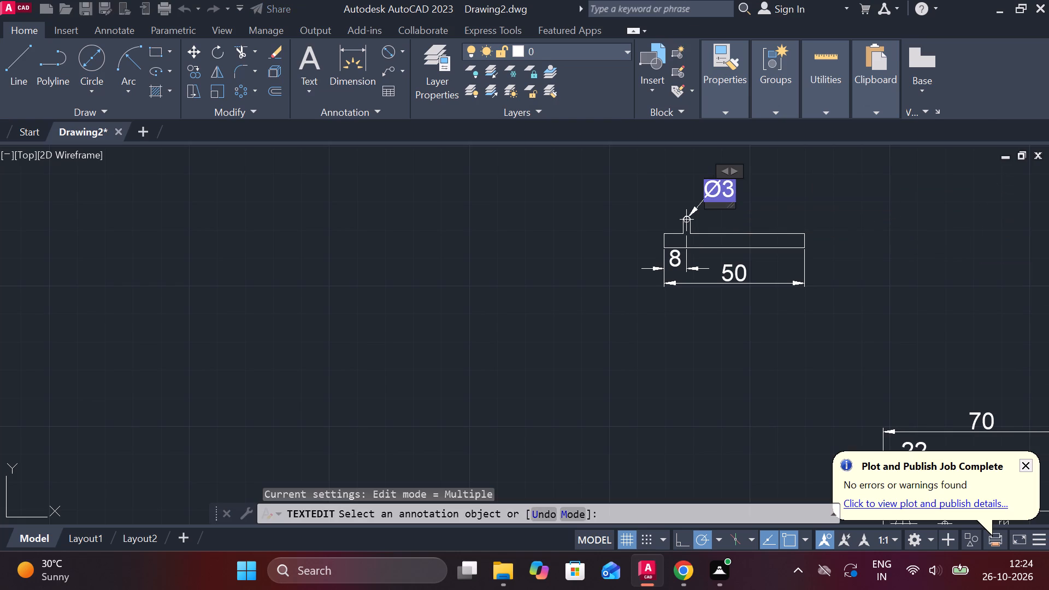
key(Right)
key(BackSpace)
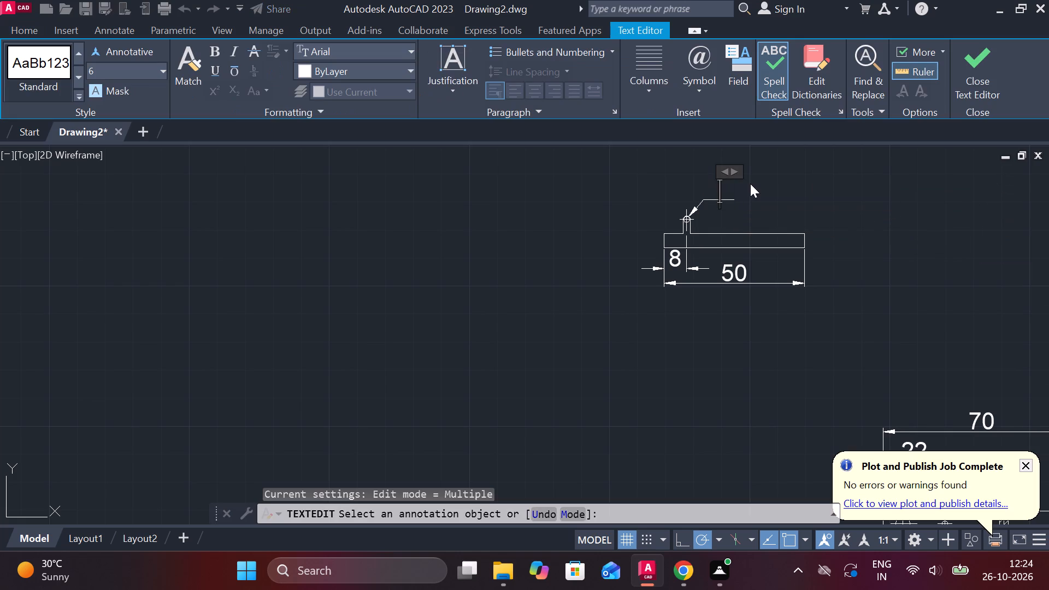
key(2)
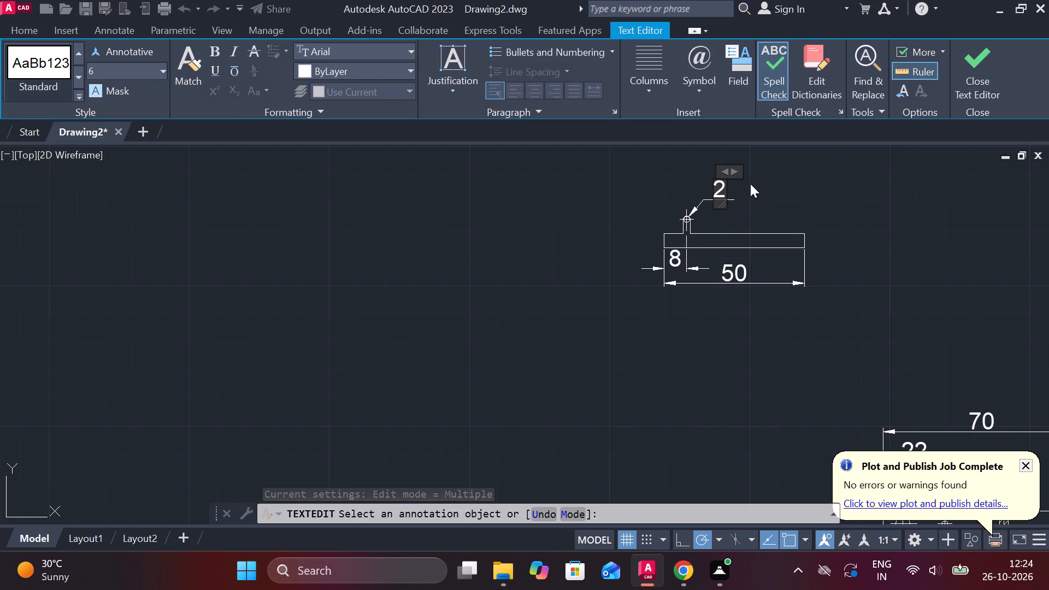
text(.5)
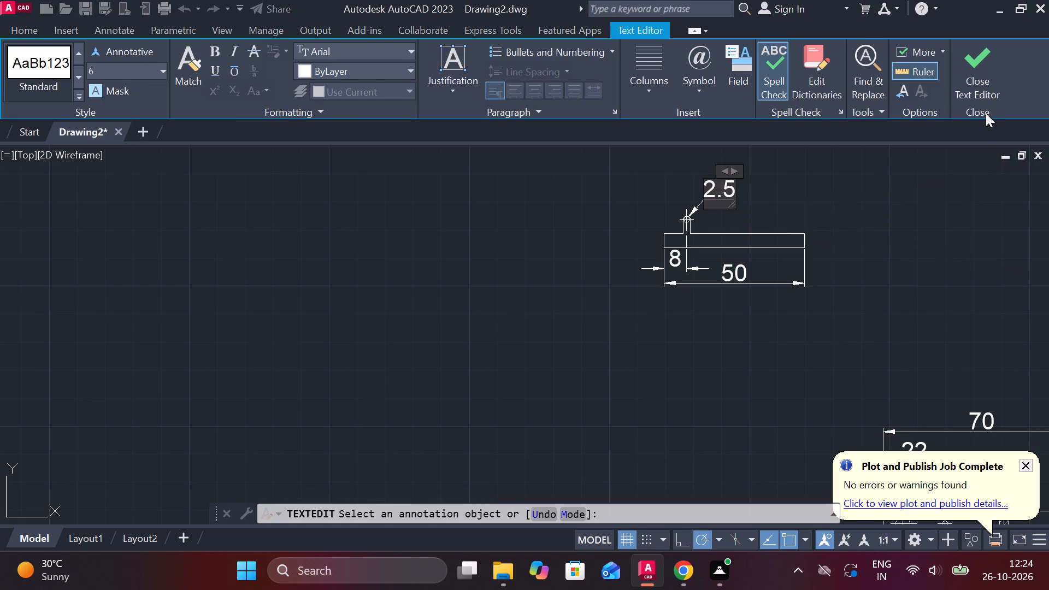
click(975, 105)
click(980, 80)
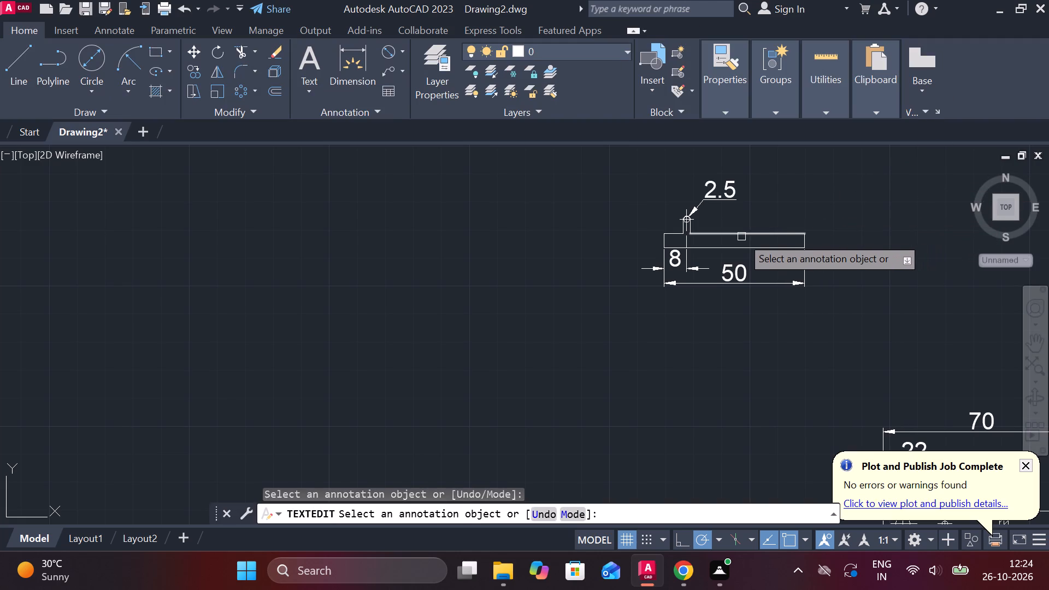
Add a vertical linear dimension for the body's thickness, placed to the left of its left edge.
scroll(721, 243, down, 1)
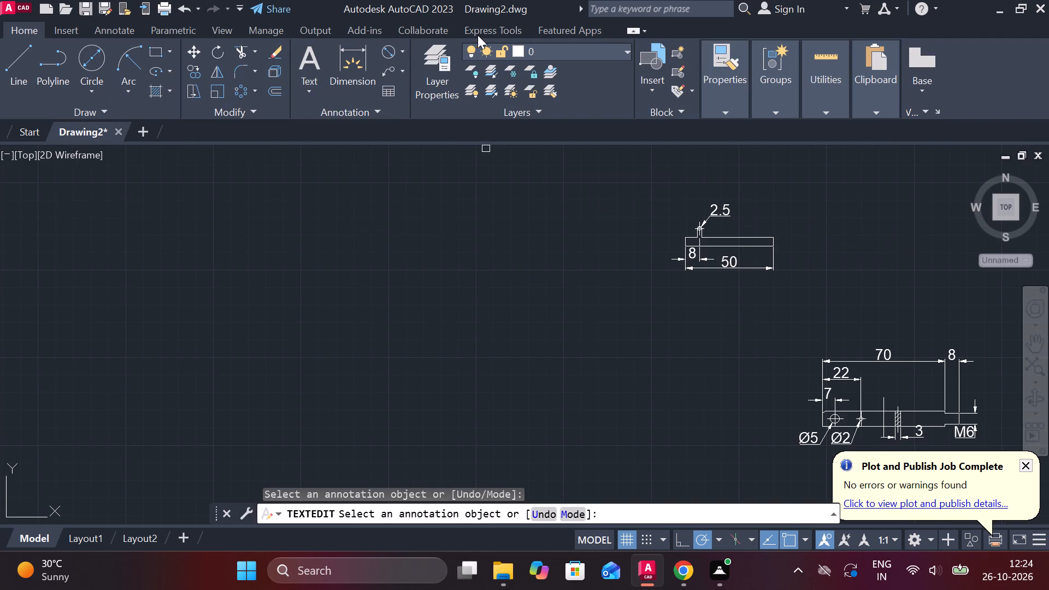
click(402, 54)
click(402, 76)
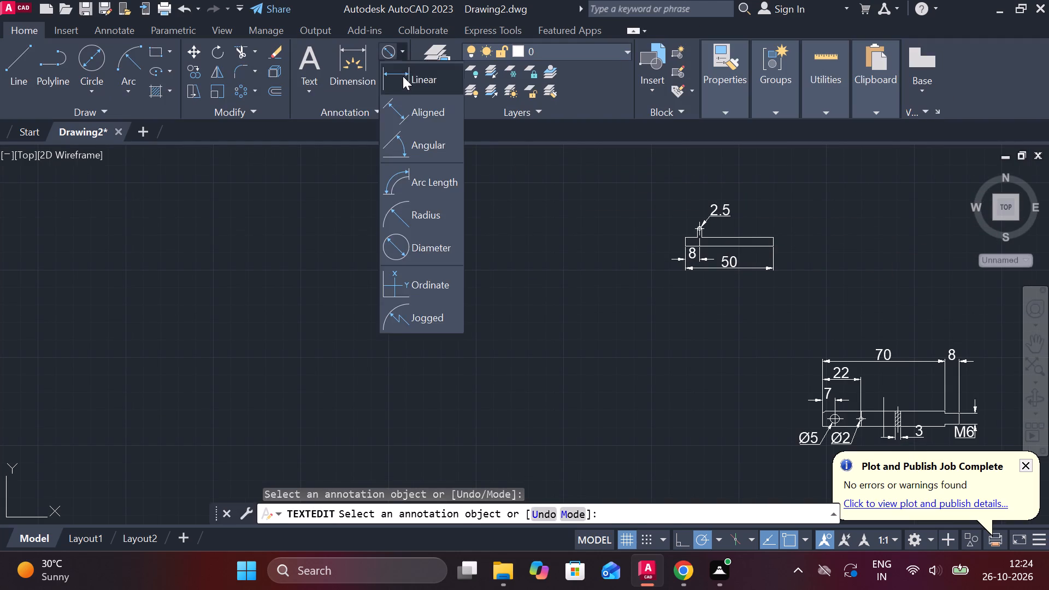
scroll(691, 232, up, 3)
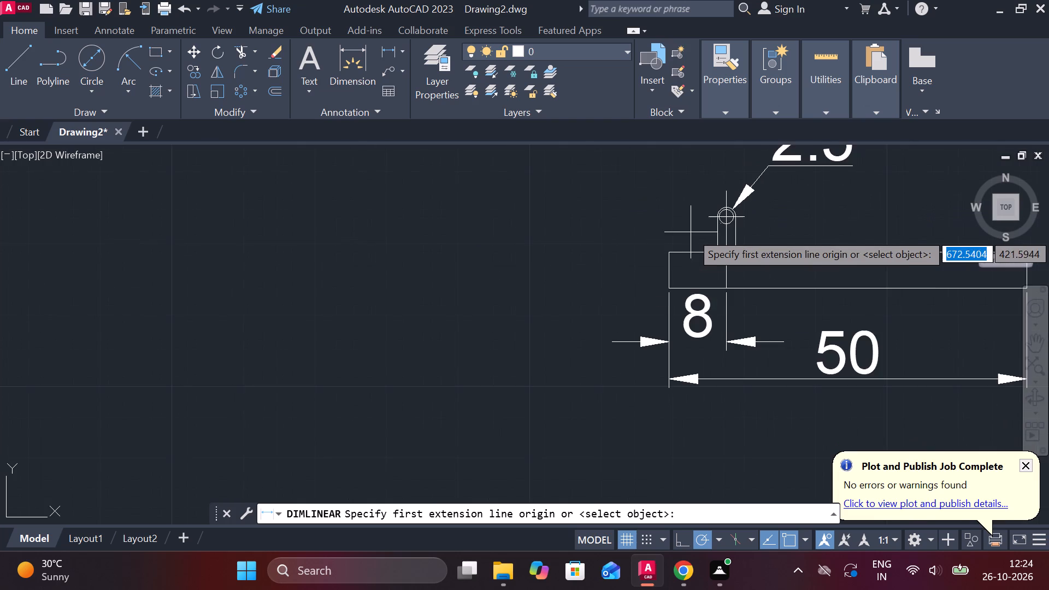
click(671, 289)
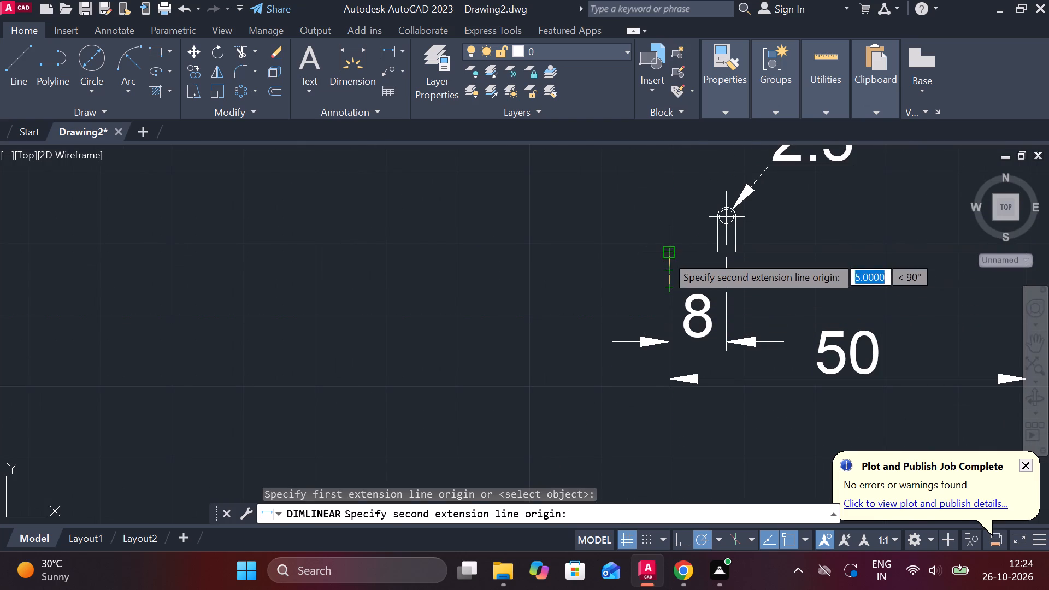
click(666, 255)
click(585, 264)
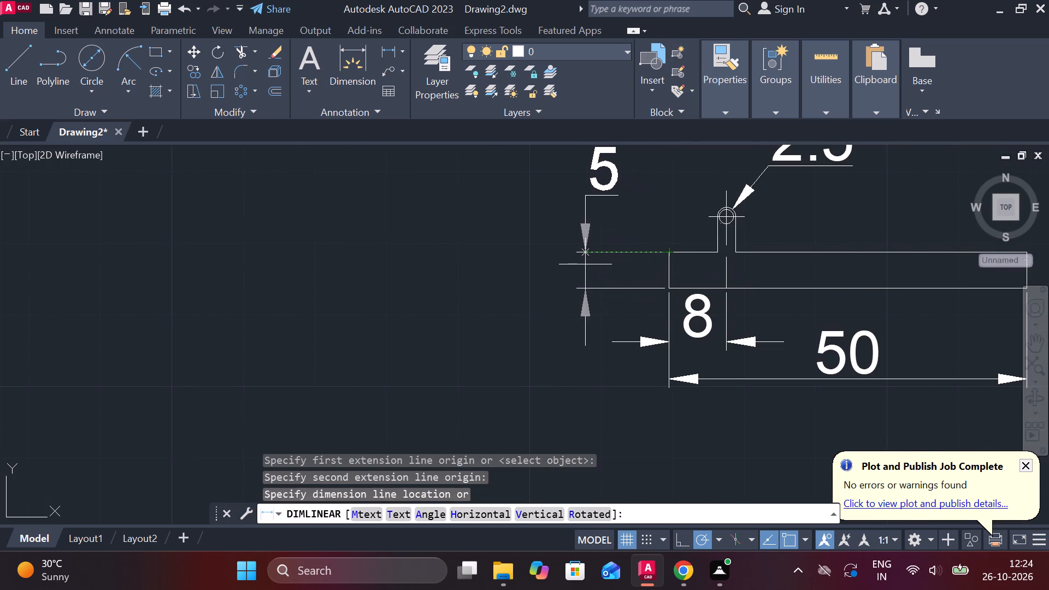
Add a vertical linear dimension from the body's upper left corner to the circle's centre, between the body and the thickness dimension.
click(394, 44)
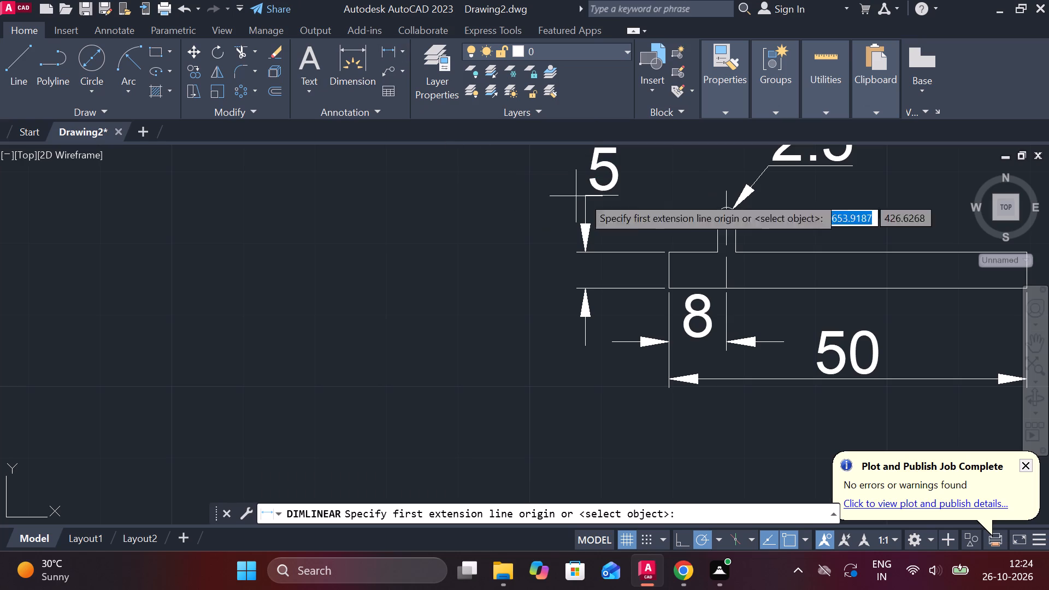
click(674, 251)
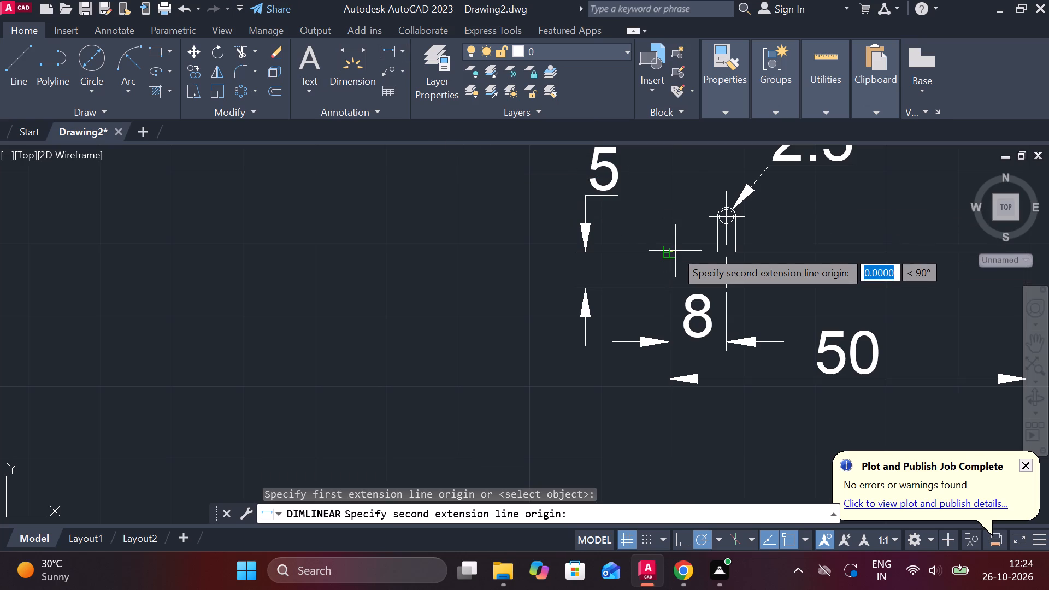
scroll(728, 215, up, 3)
click(721, 222)
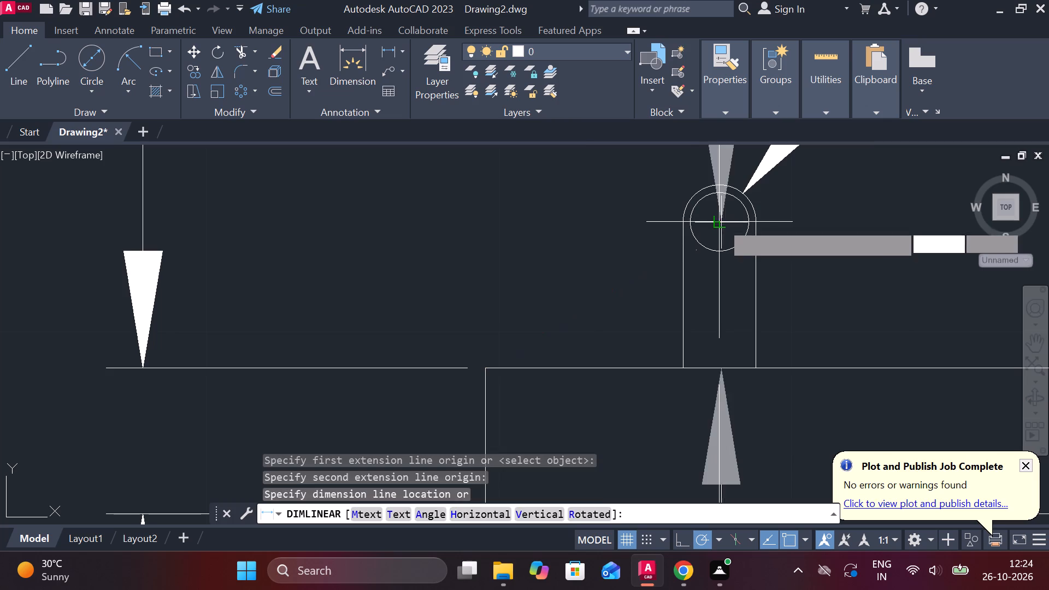
scroll(480, 229, down, 3)
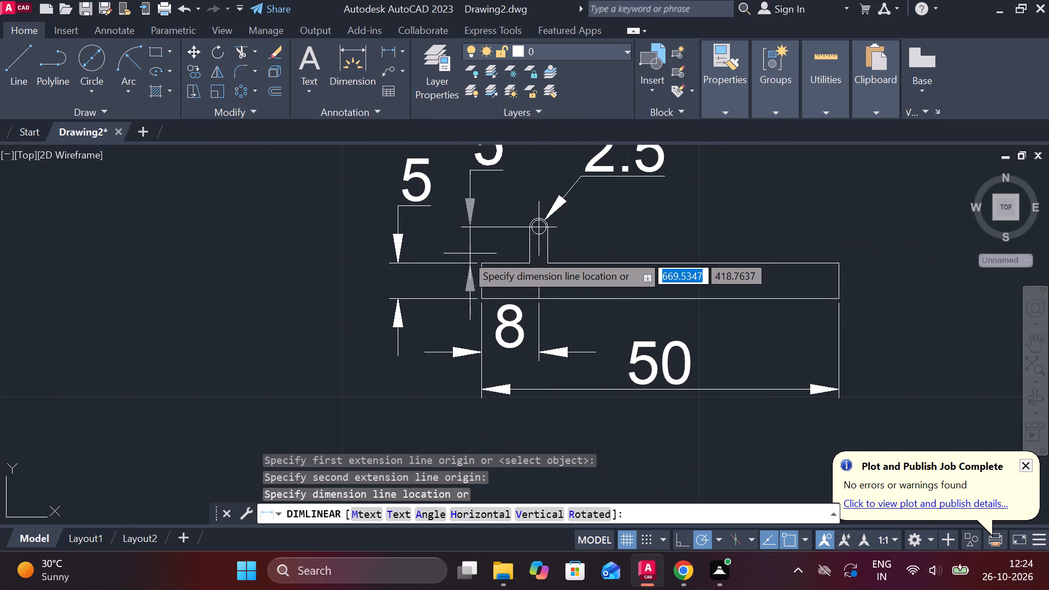
scroll(459, 255, down, 2)
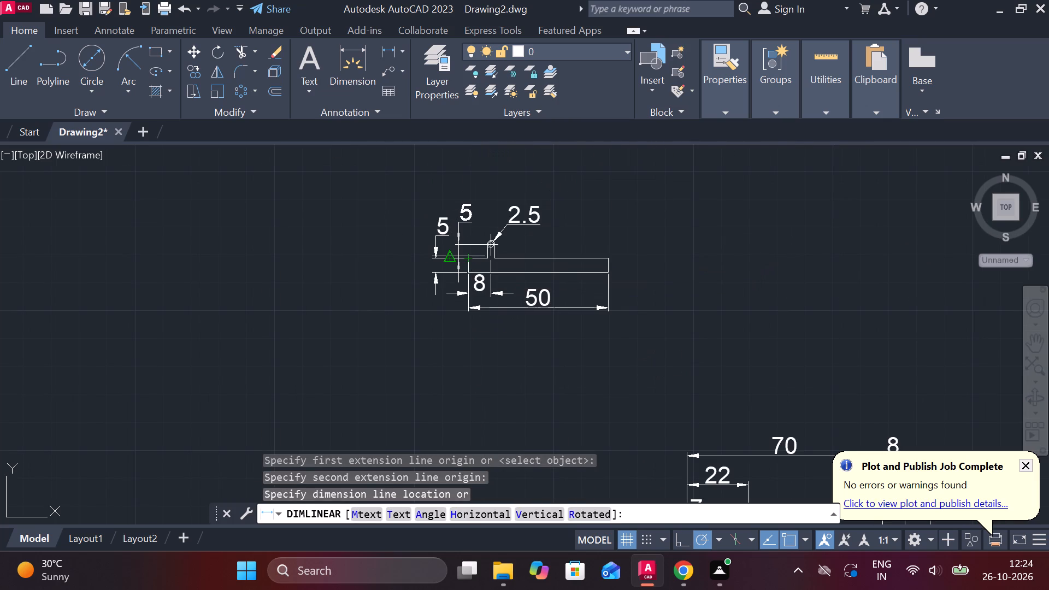
click(458, 256)
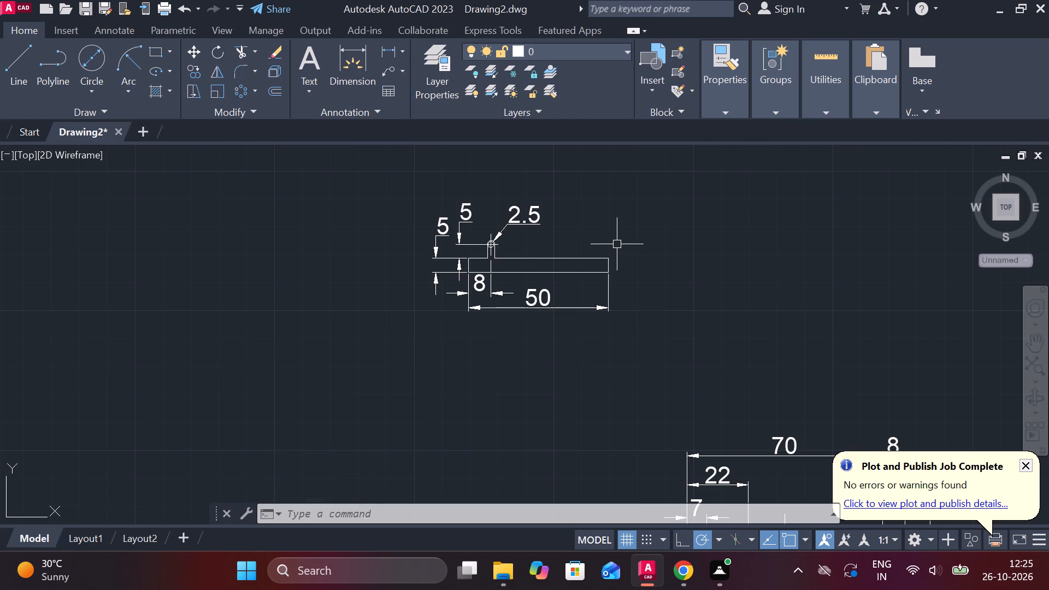
Draw a vertical line 9 units long downward in the empty area between the 50-unit and 70-unit part views, left of the latter.
scroll(617, 244, down, 2)
scroll(665, 217, down, 2)
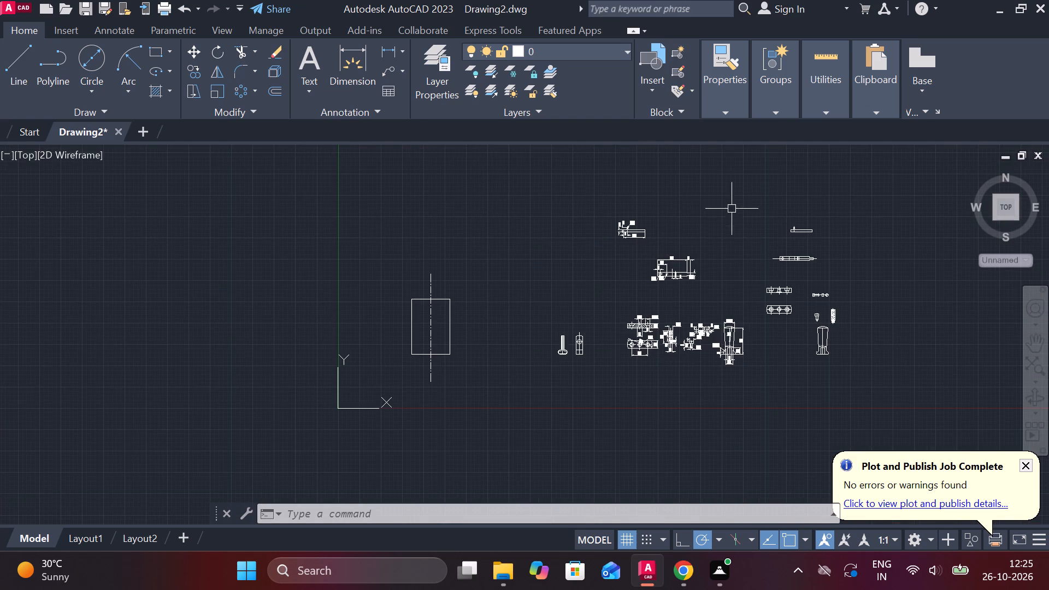
scroll(718, 205, up, 2)
scroll(718, 205, down, 2)
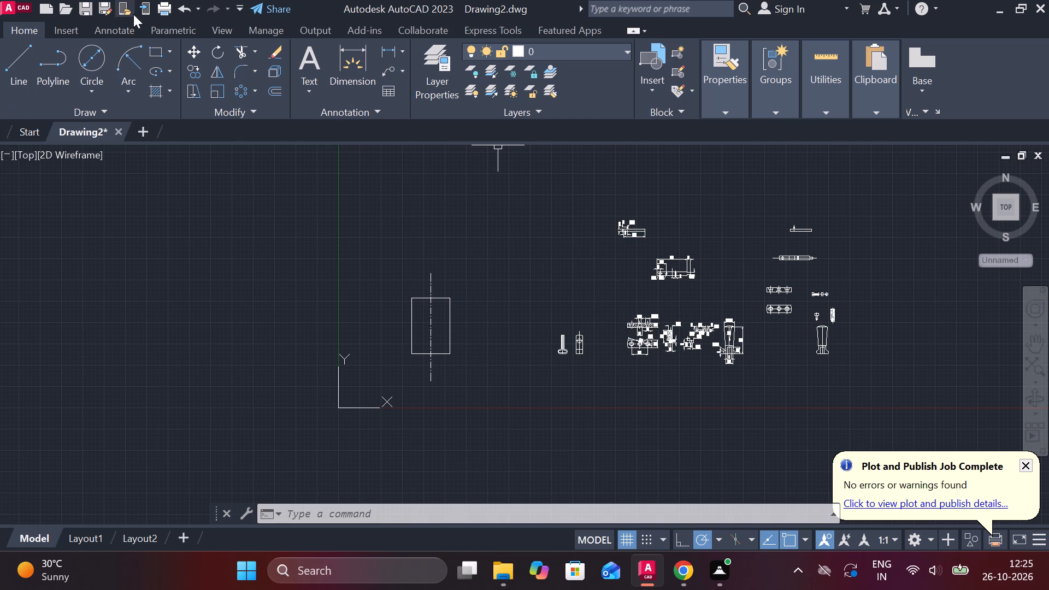
click(20, 64)
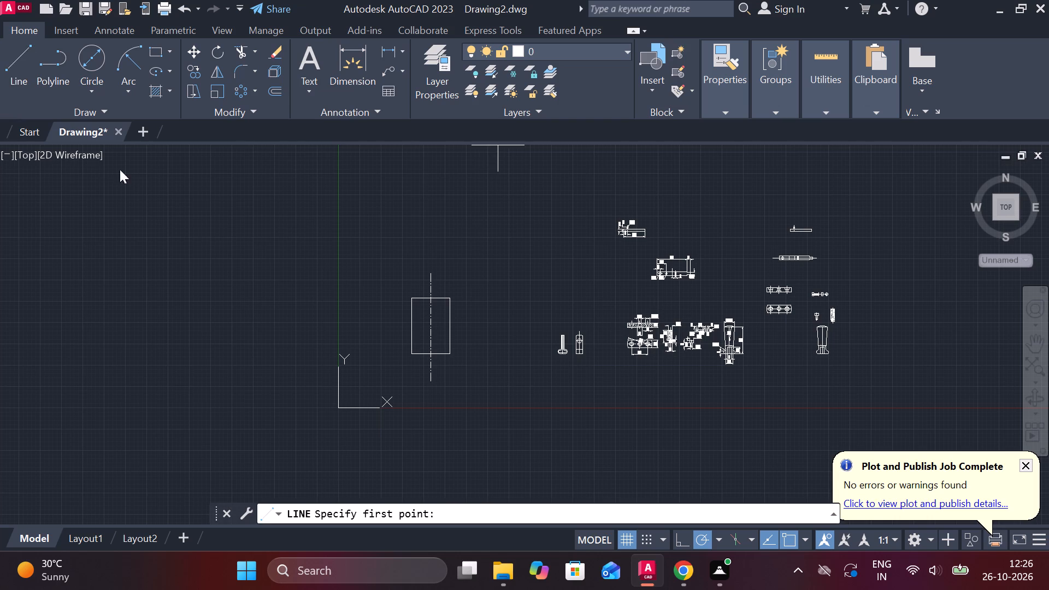
scroll(580, 265, up, 1)
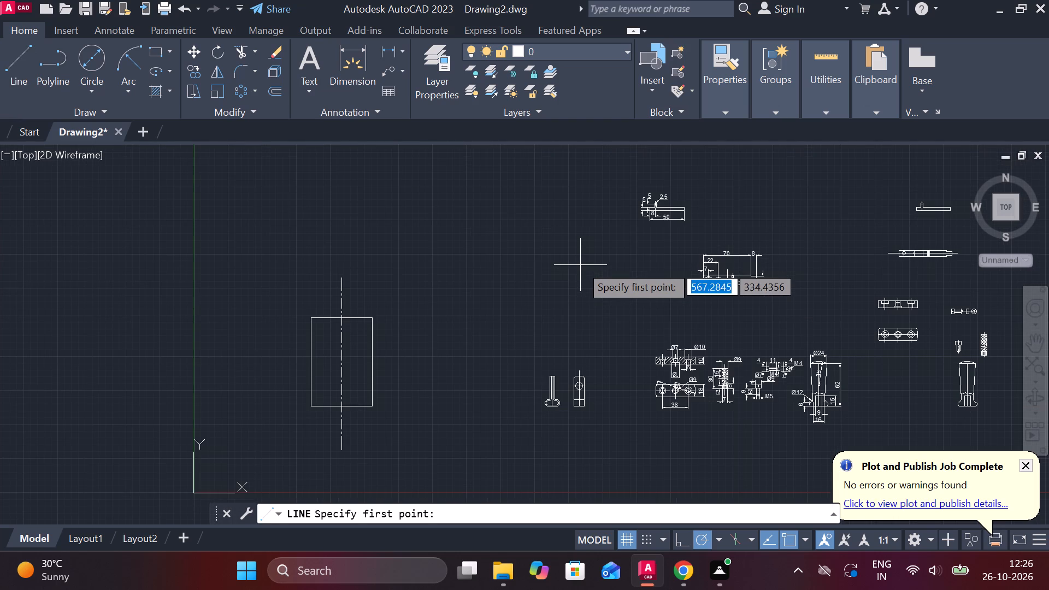
scroll(580, 263, up, 1)
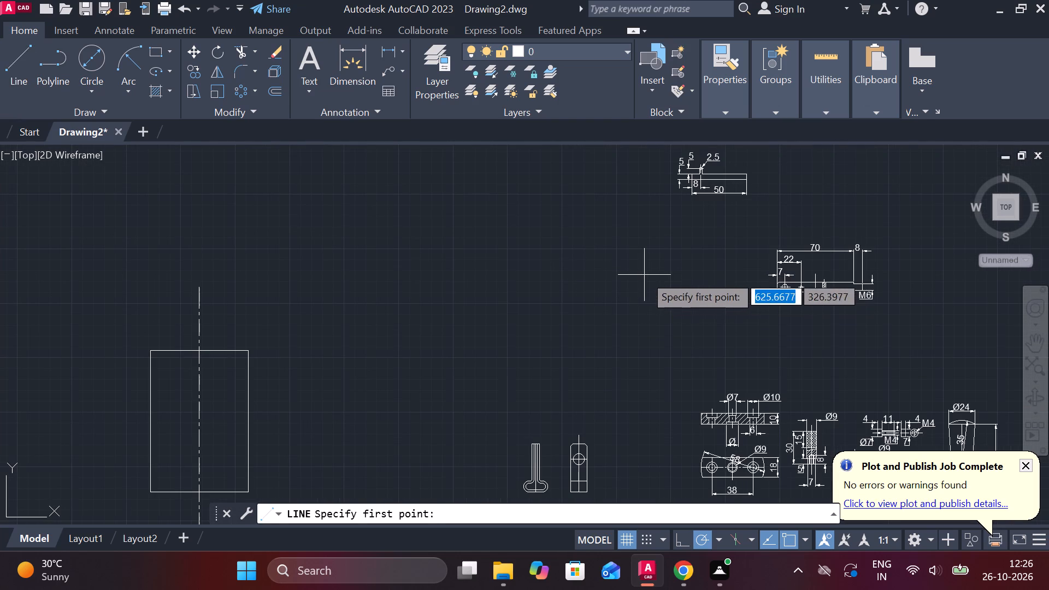
click(641, 274)
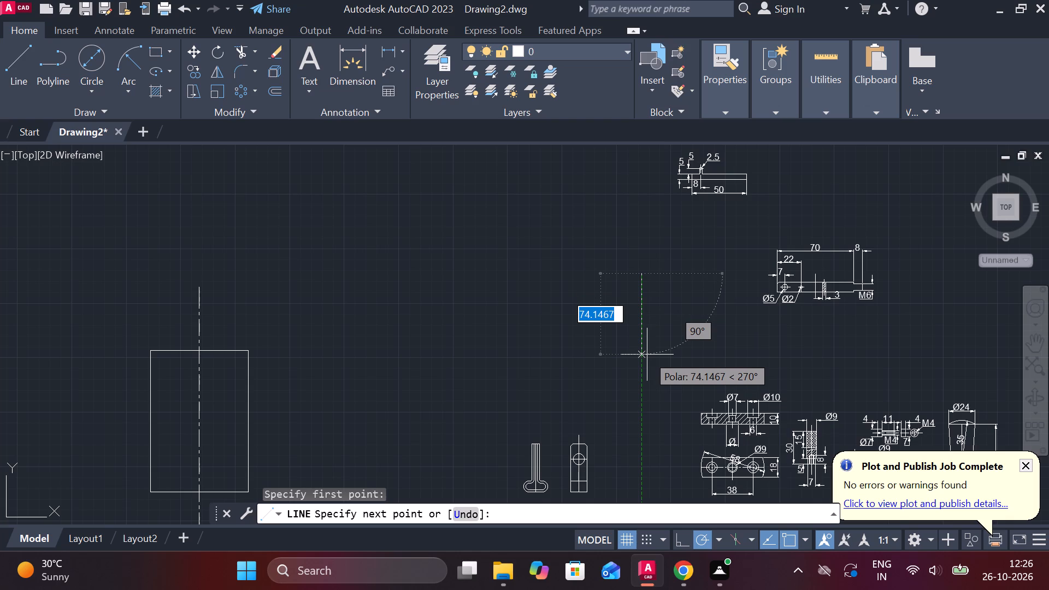
key(9)
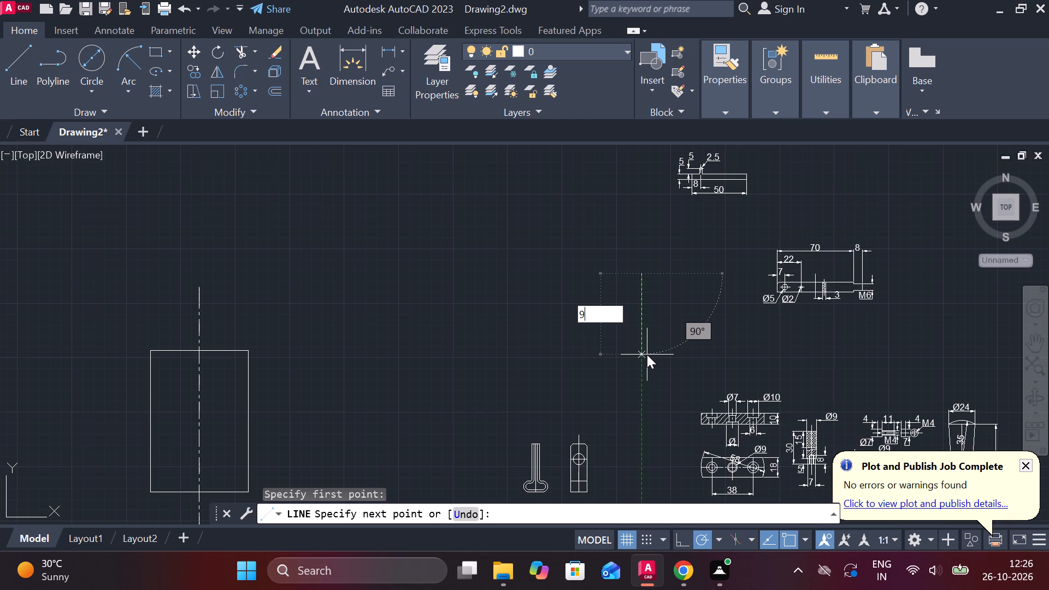
key(Return)
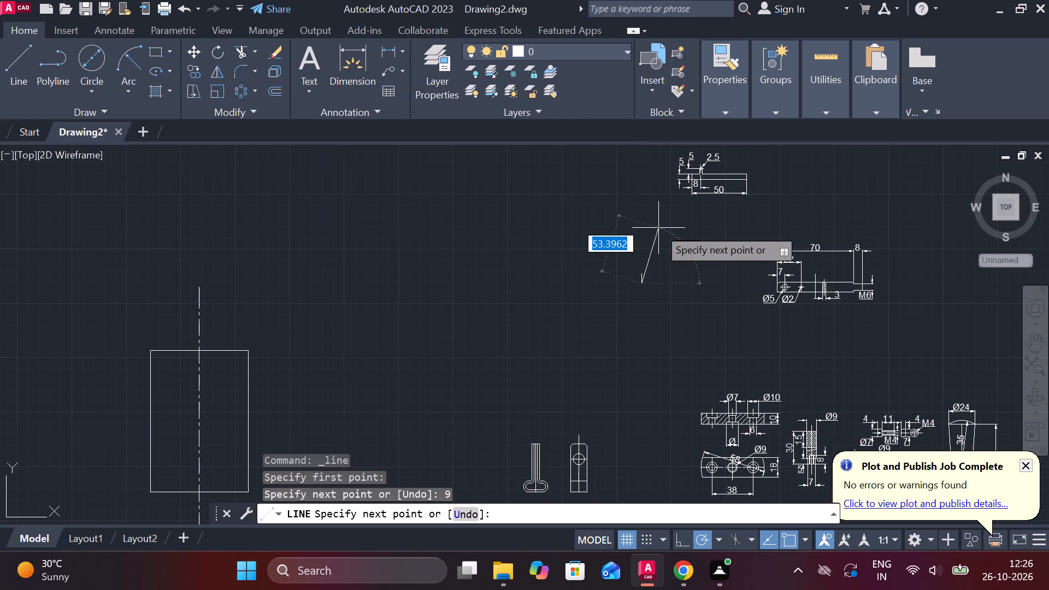
key(Escape)
Copy the new vertical line 3 units horizontally to its right.
scroll(660, 270, up, 2)
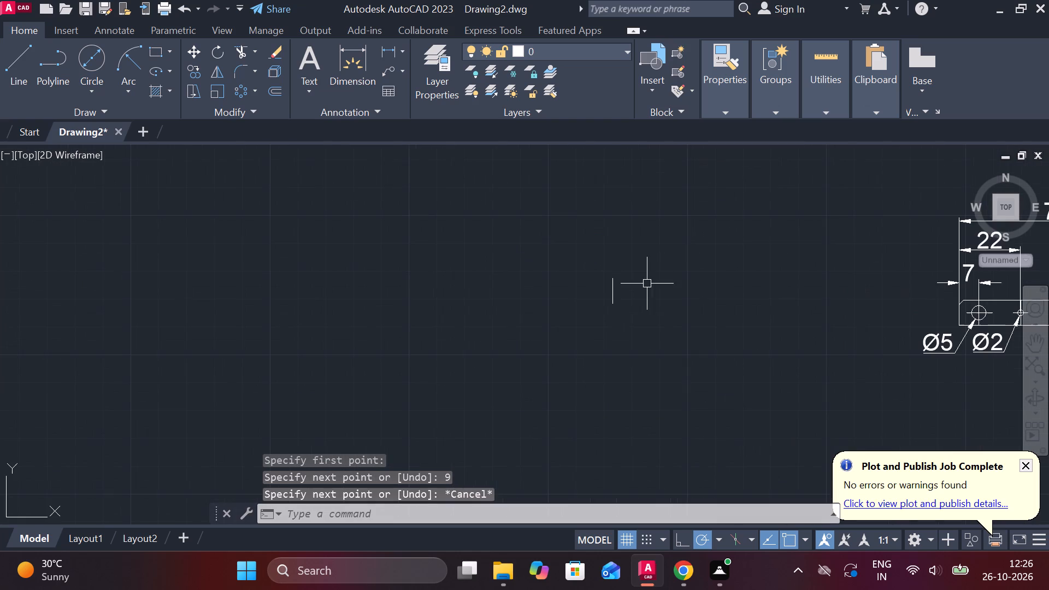
click(615, 285)
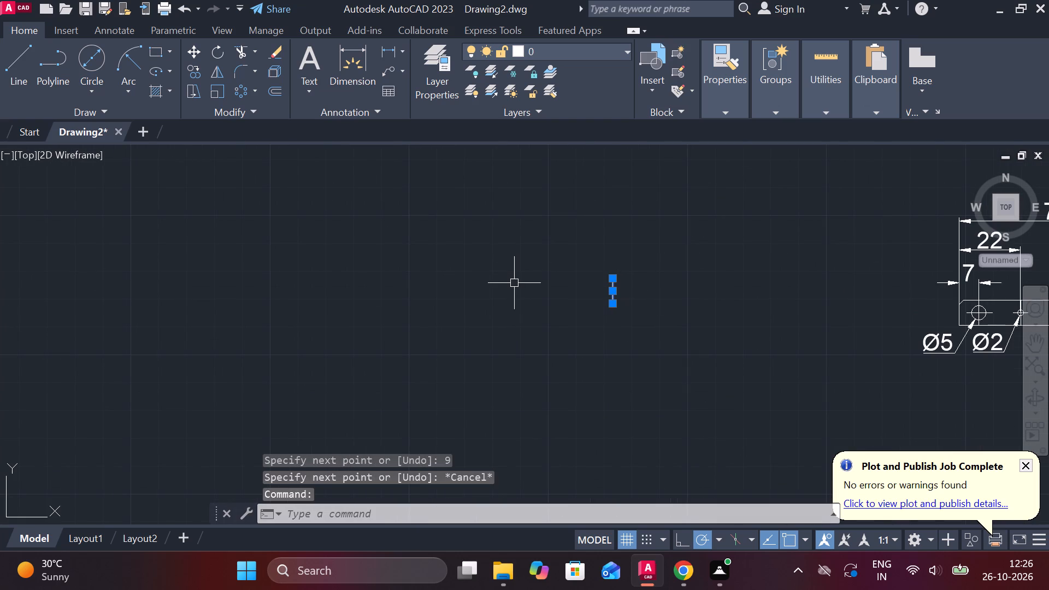
text(CO)
key(Return)
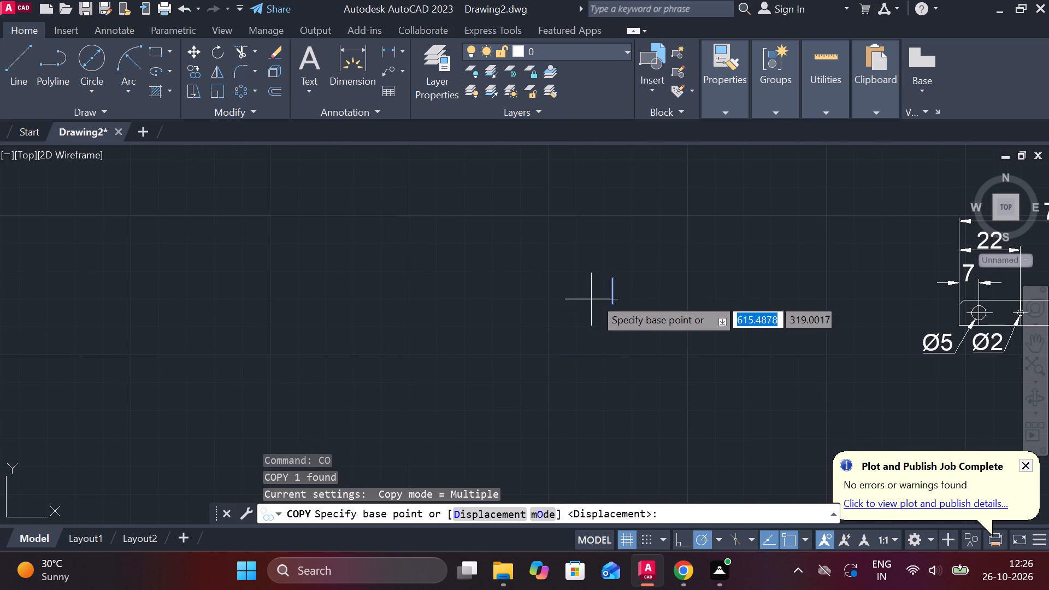
click(613, 290)
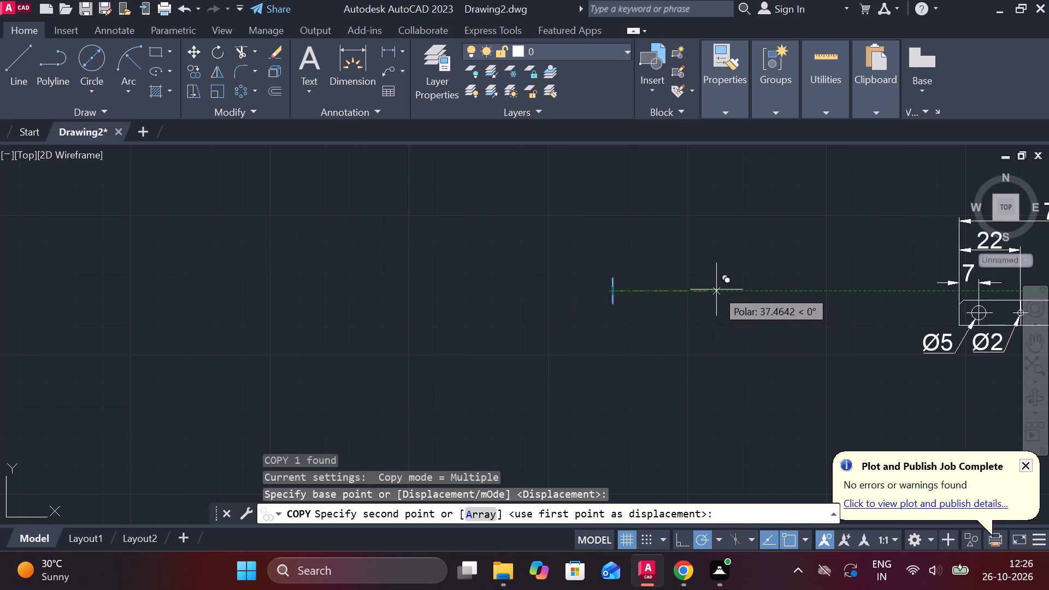
key(3)
key(Return)
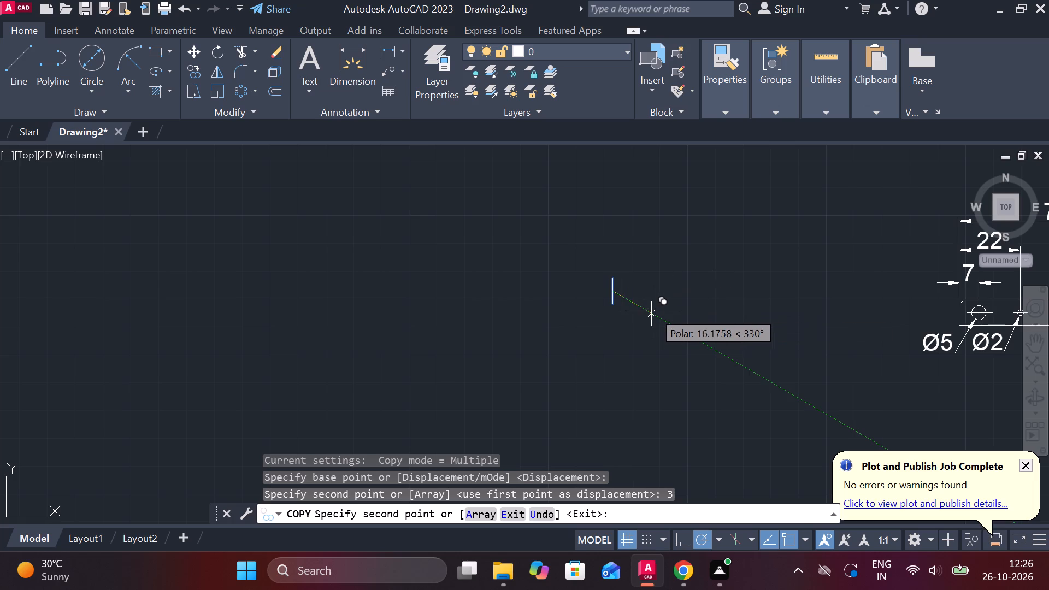
key(Escape)
Draw a start-end-radius arc of radius 3 joining the lower ends of the two vertical lines, bulging downward.
scroll(560, 234, up, 3)
scroll(558, 234, down, 2)
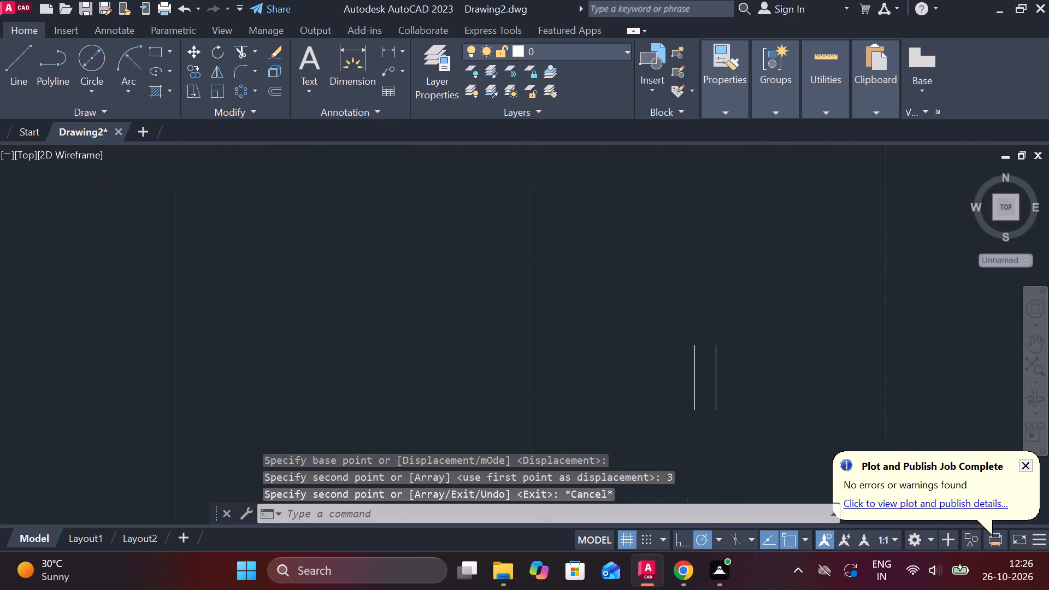
scroll(558, 234, down, 1)
click(138, 72)
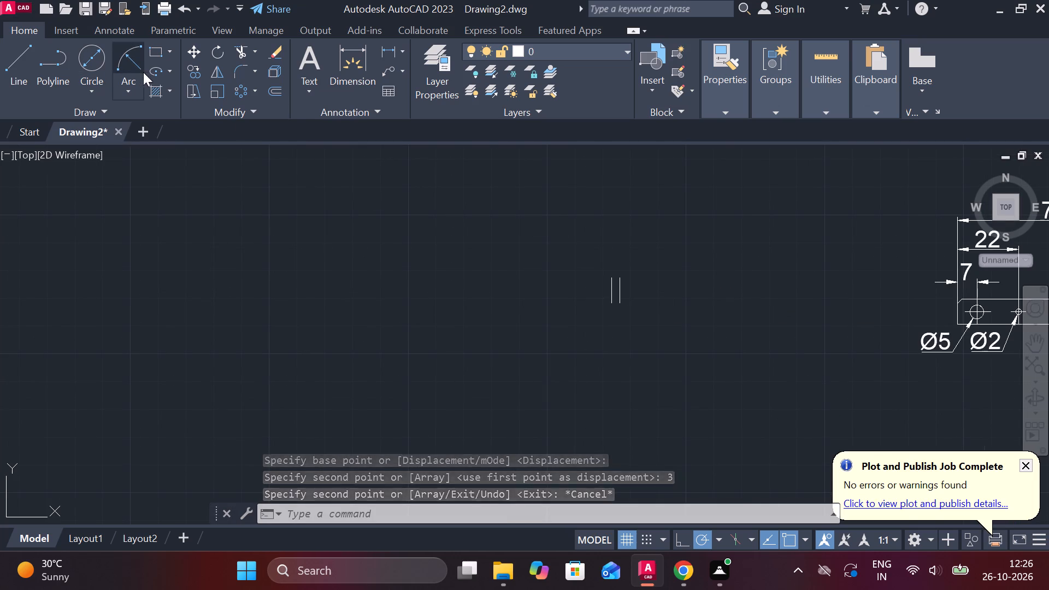
scroll(646, 297, up, 3)
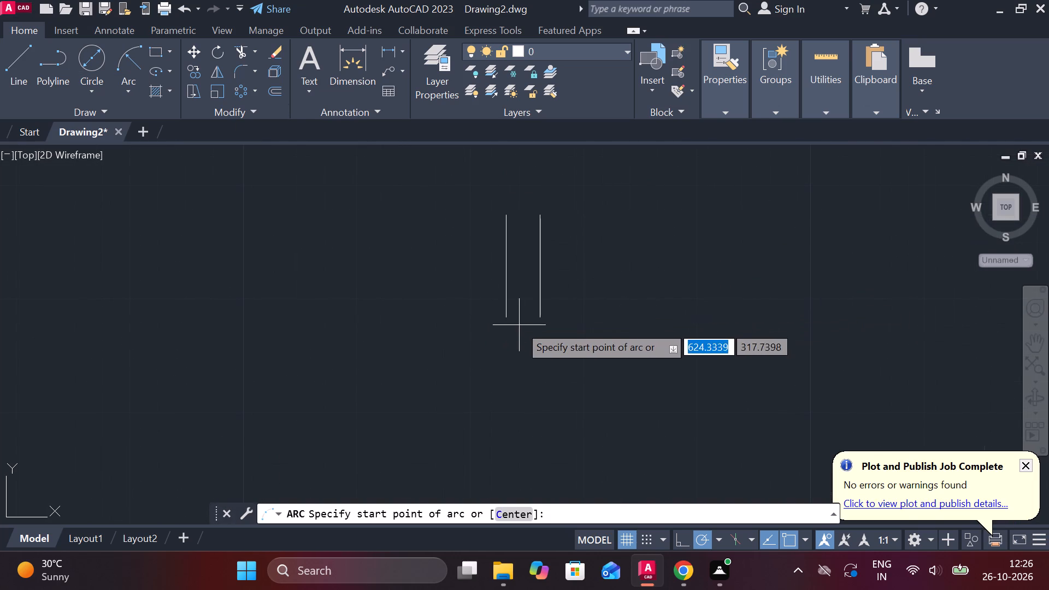
click(504, 319)
click(538, 318)
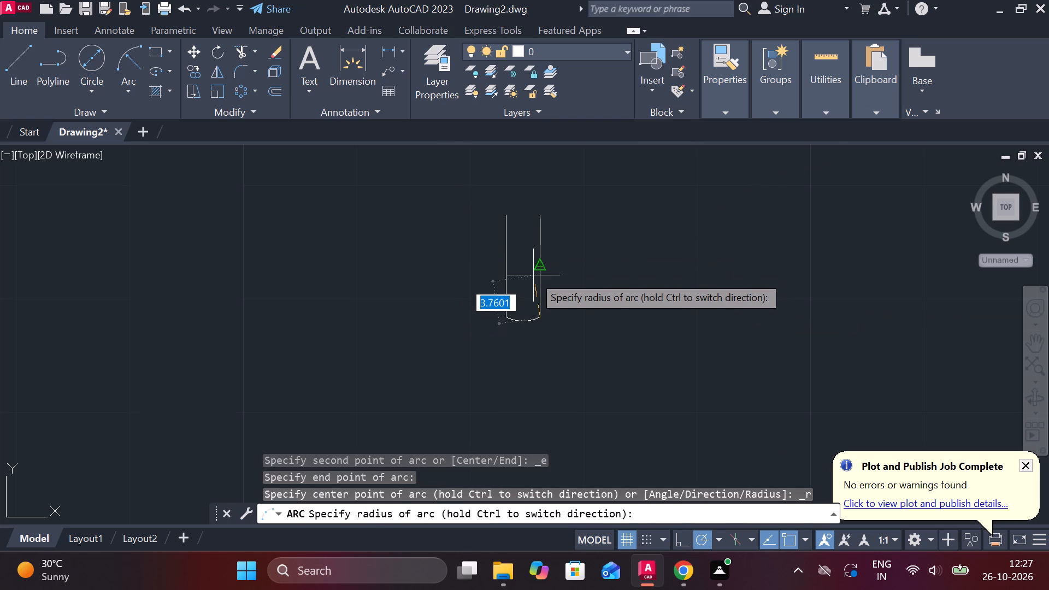
key(3)
key(Return)
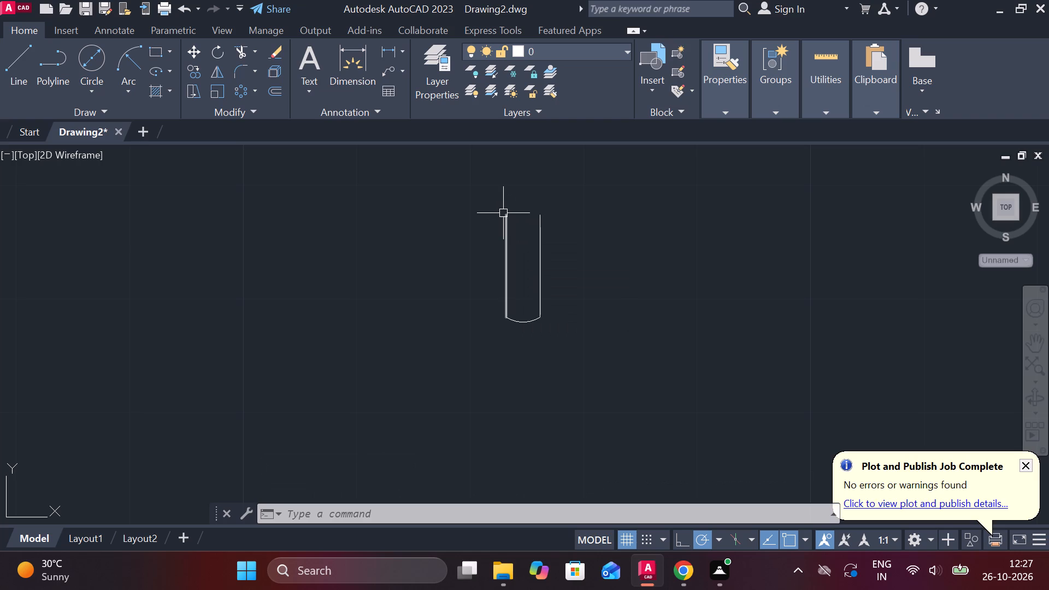
Start a line at the left vertical's top end, try segments 1 unit right and 9 units down, and undo both.
click(20, 66)
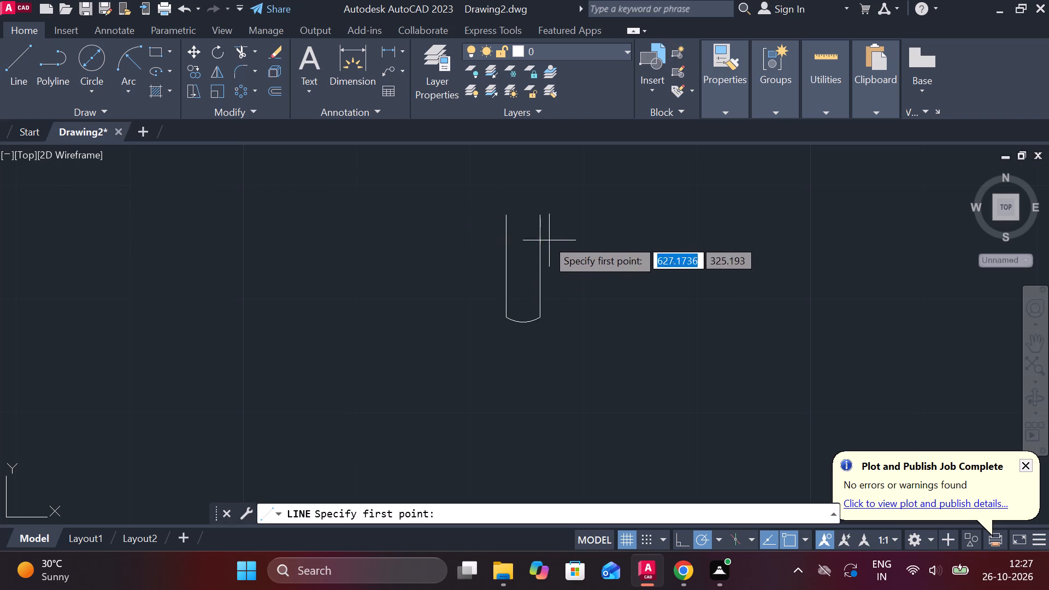
click(506, 217)
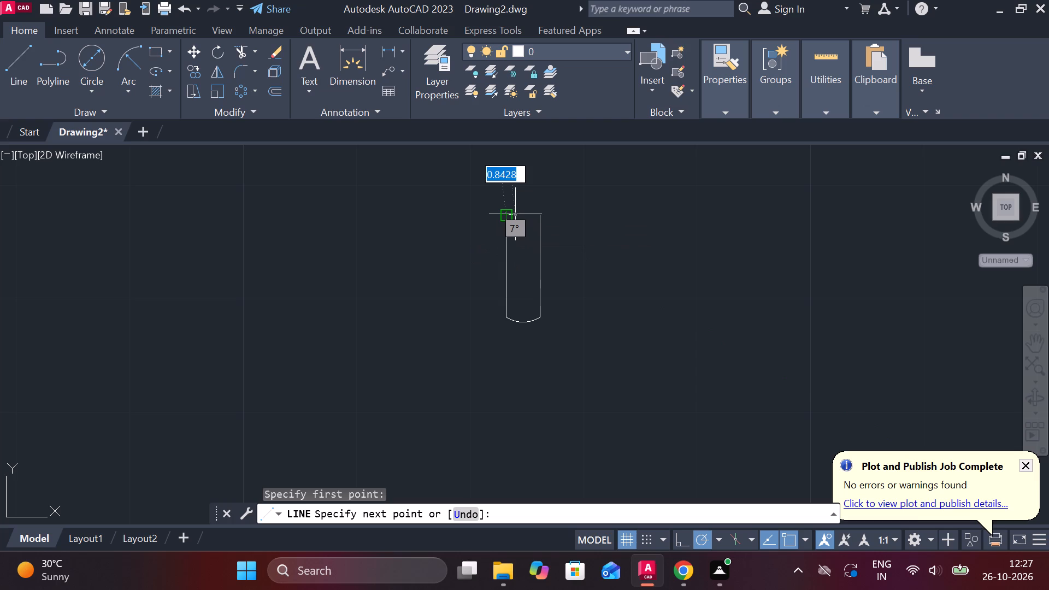
key(1)
key(Return)
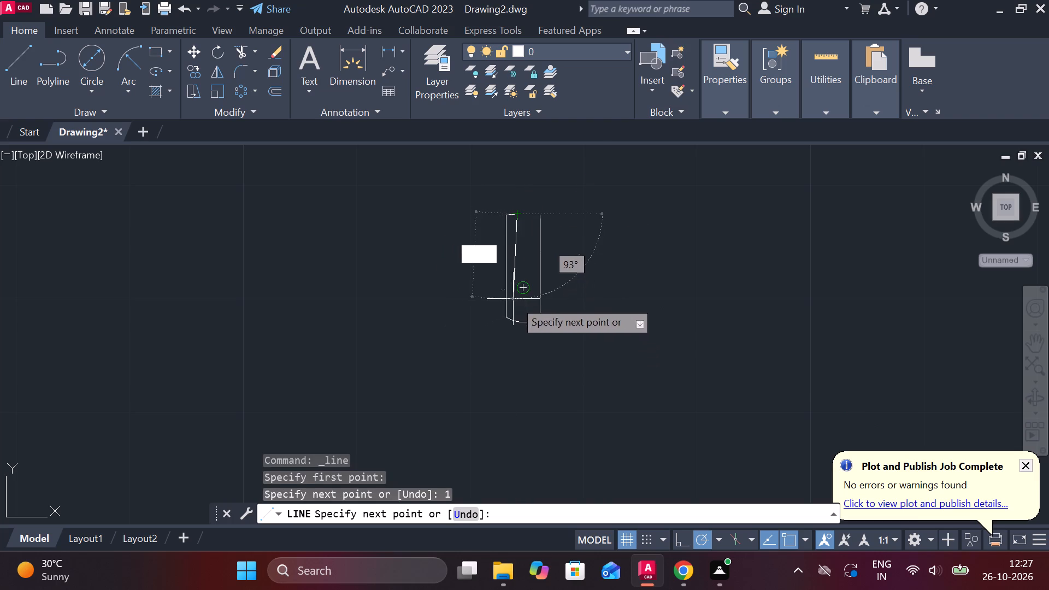
key(ctrl+z)
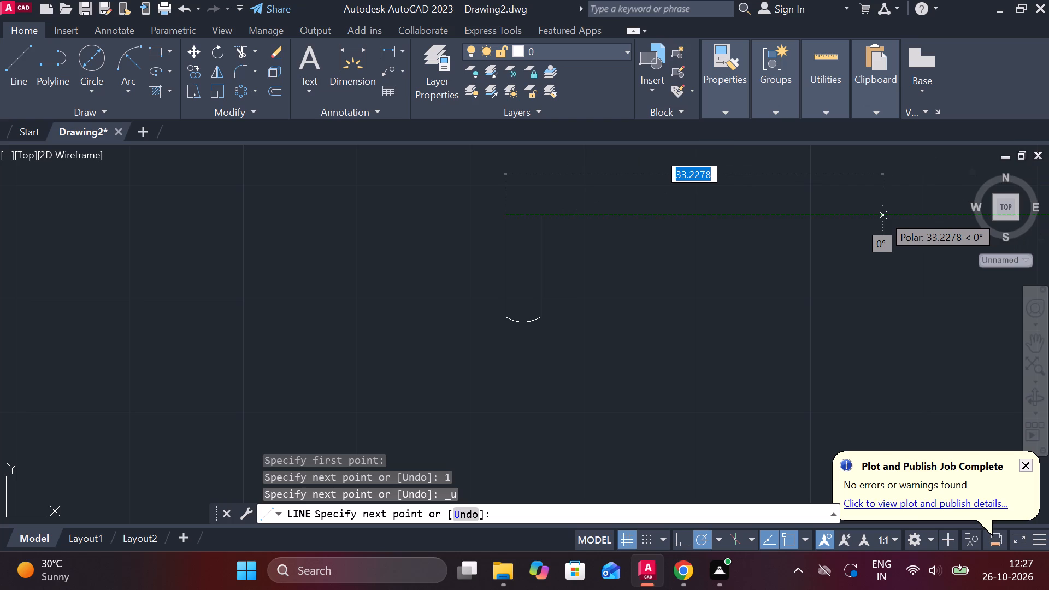
key(1)
key(Return)
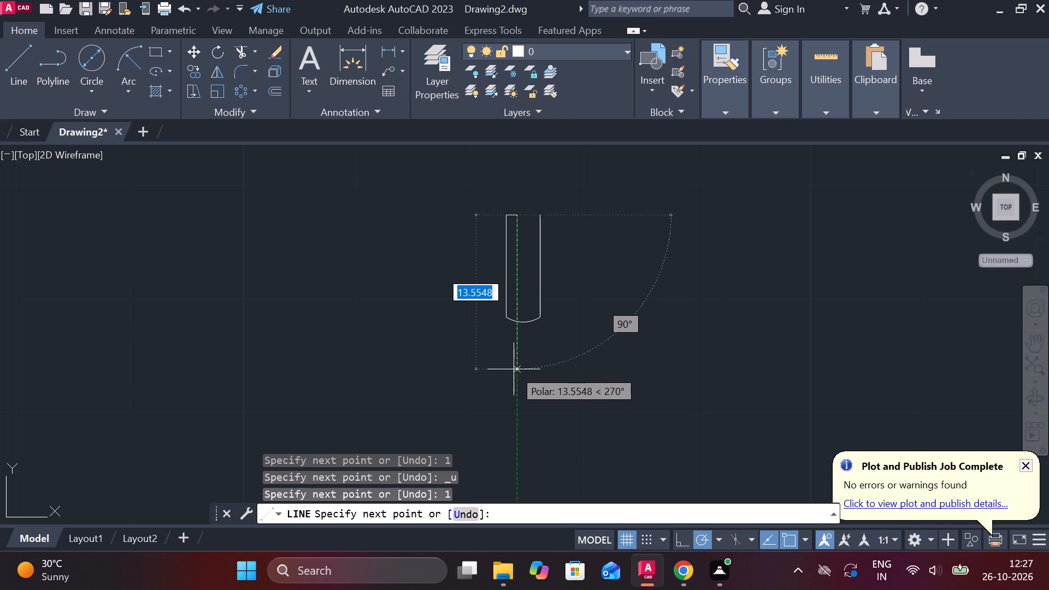
key(9)
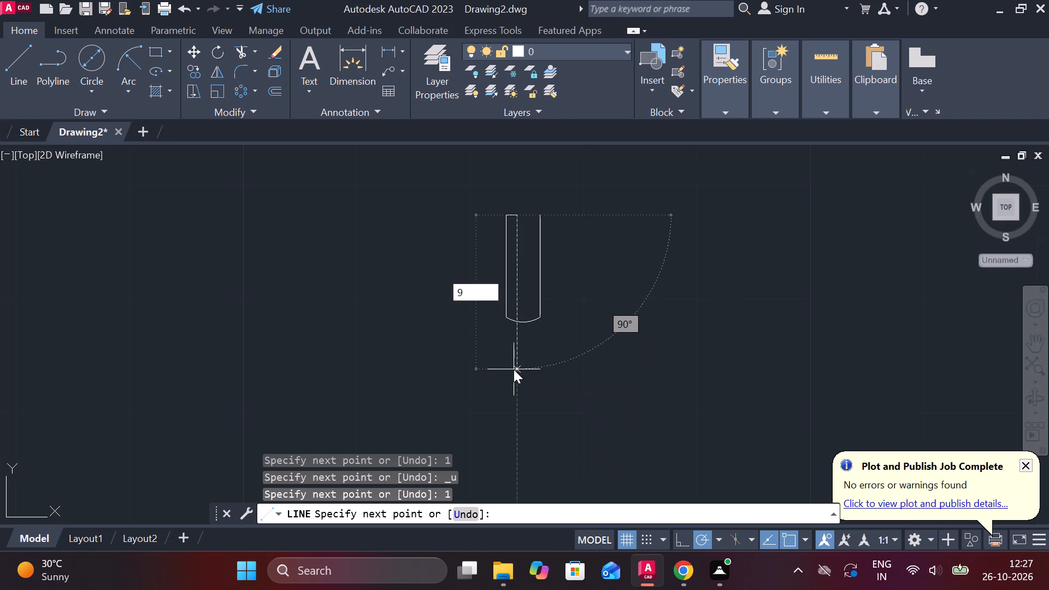
key(Return)
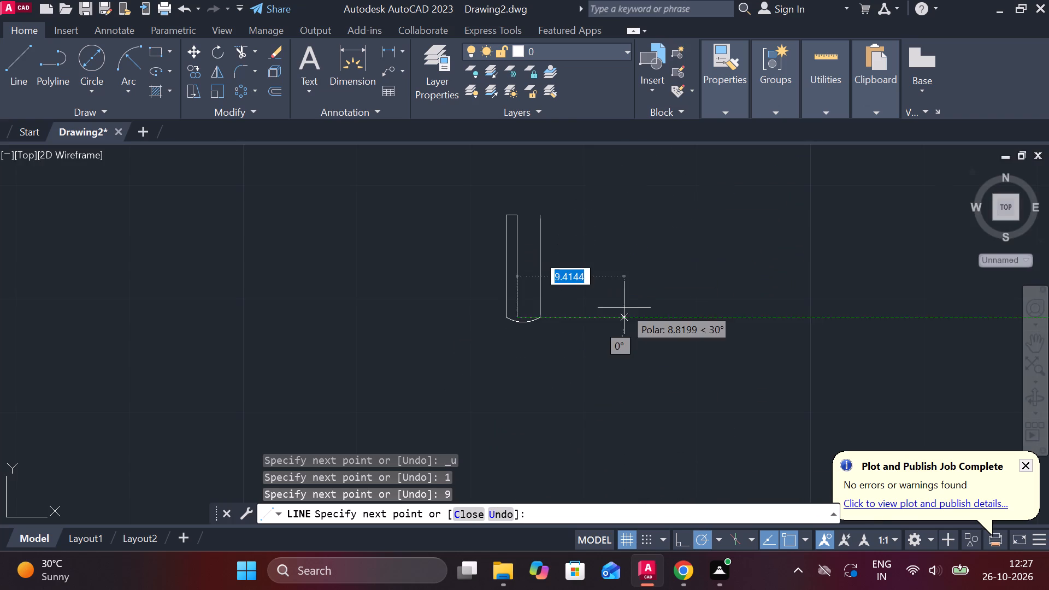
key(ctrl+z)
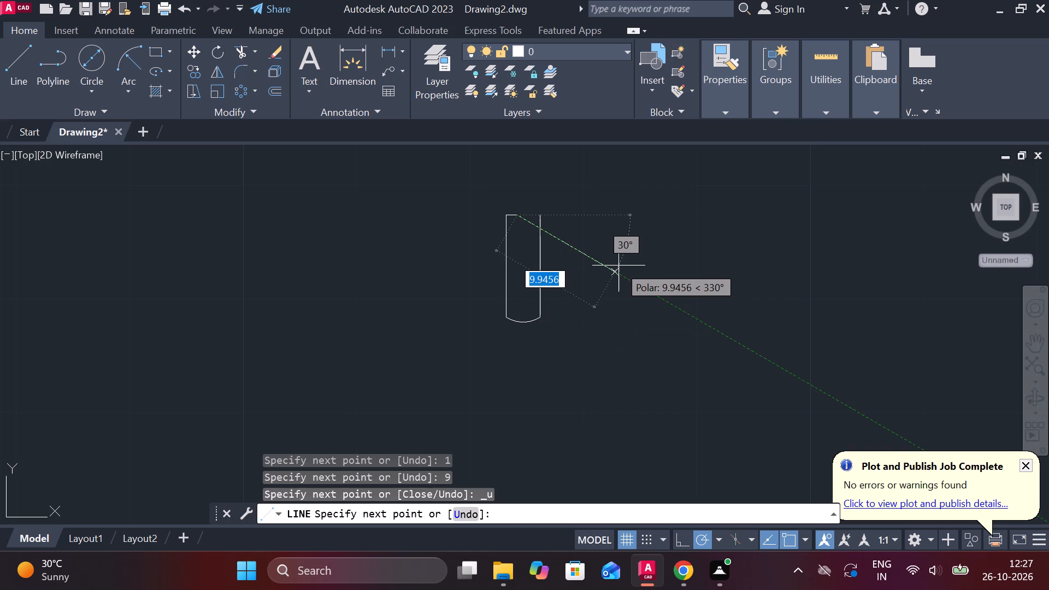
key(ctrl+z)
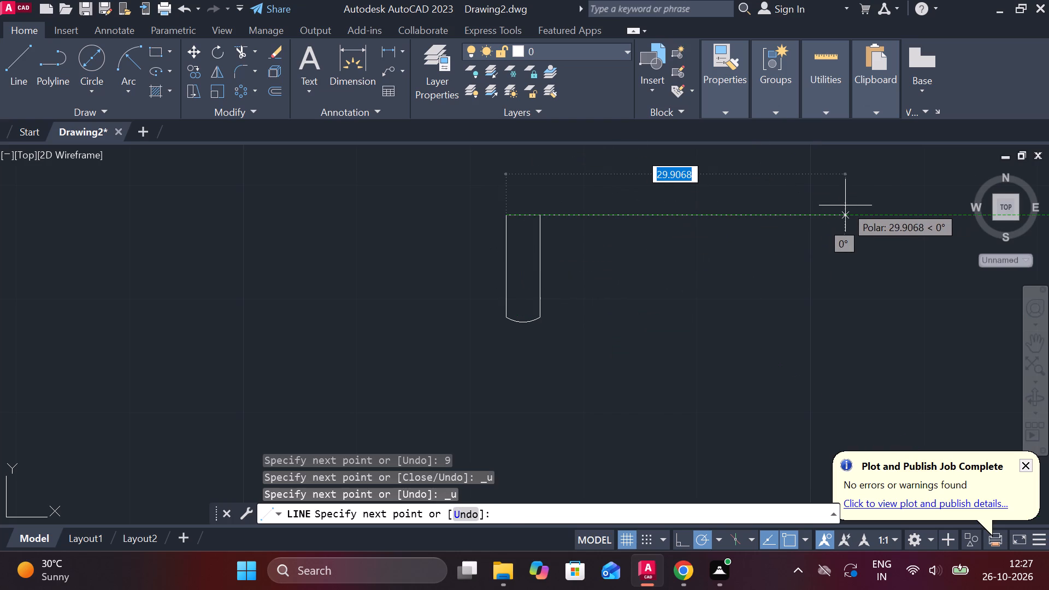
From the left vertical's top end, draw line segments 0.5 units right and 9 units straight down.
text(0.)
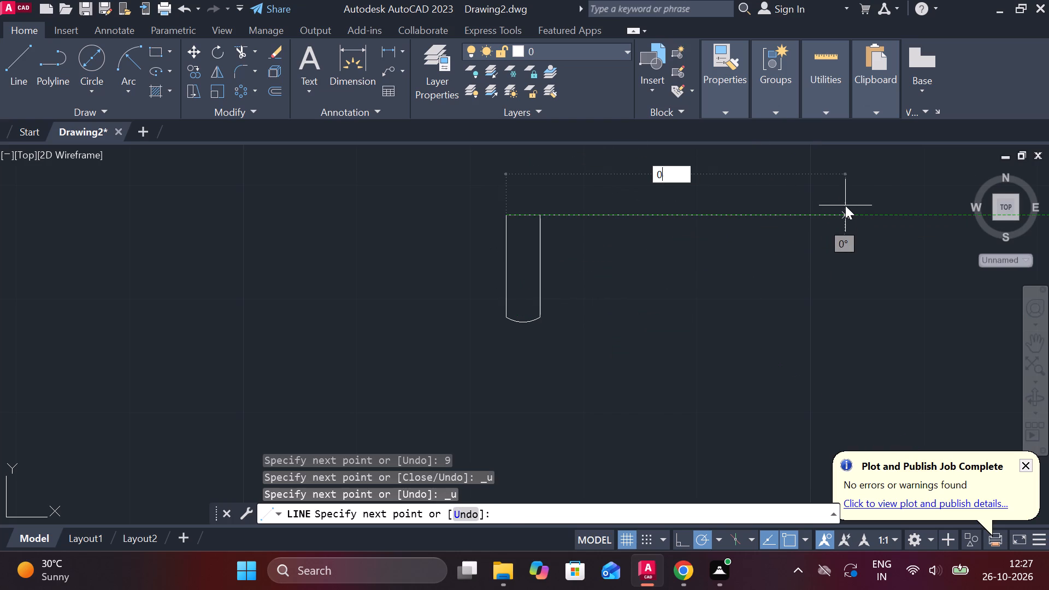
key(5)
key(Return)
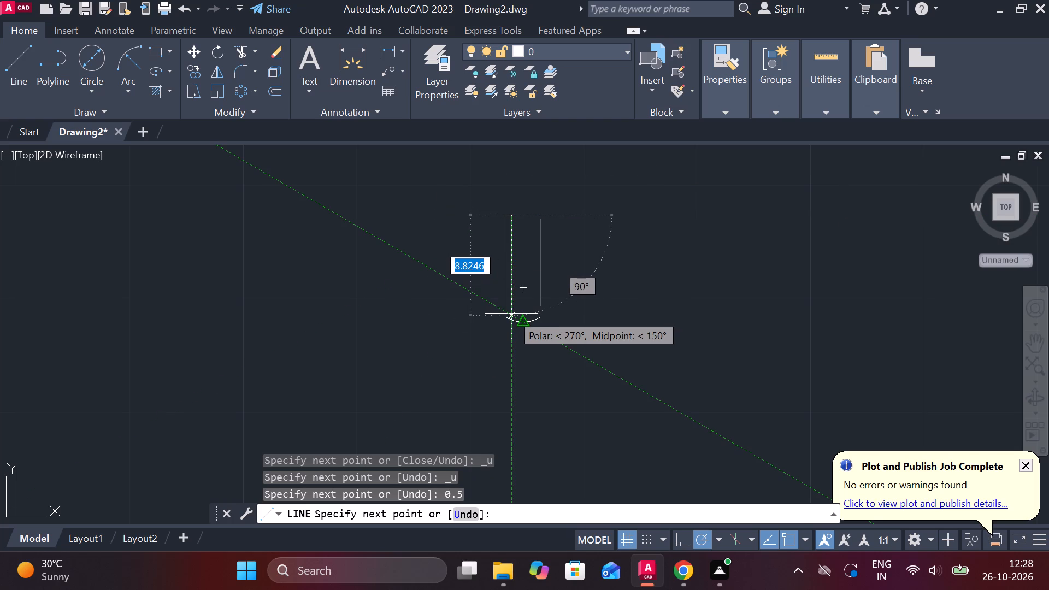
key(8)
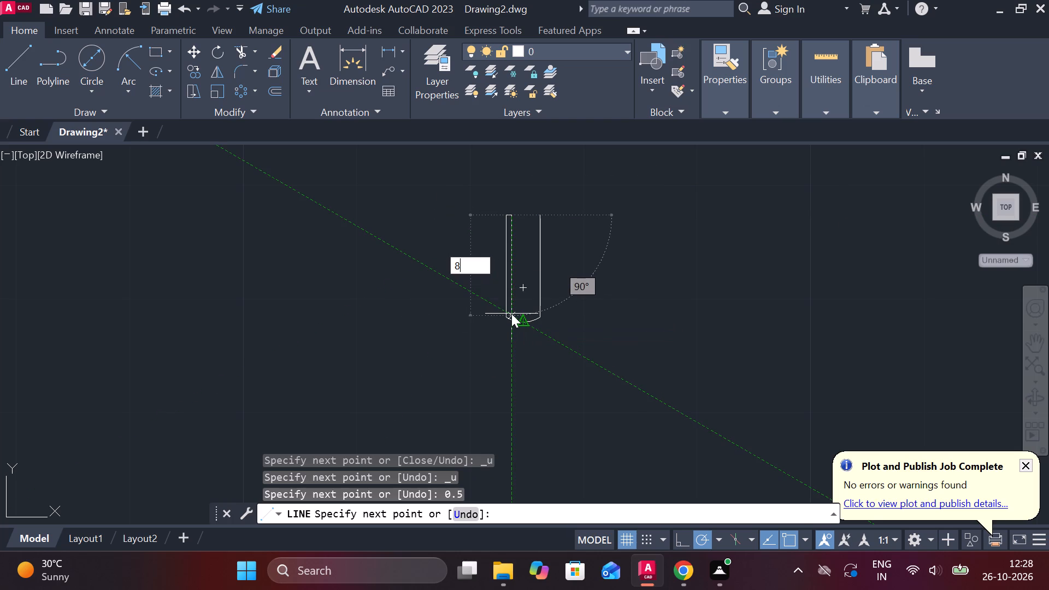
key(Return)
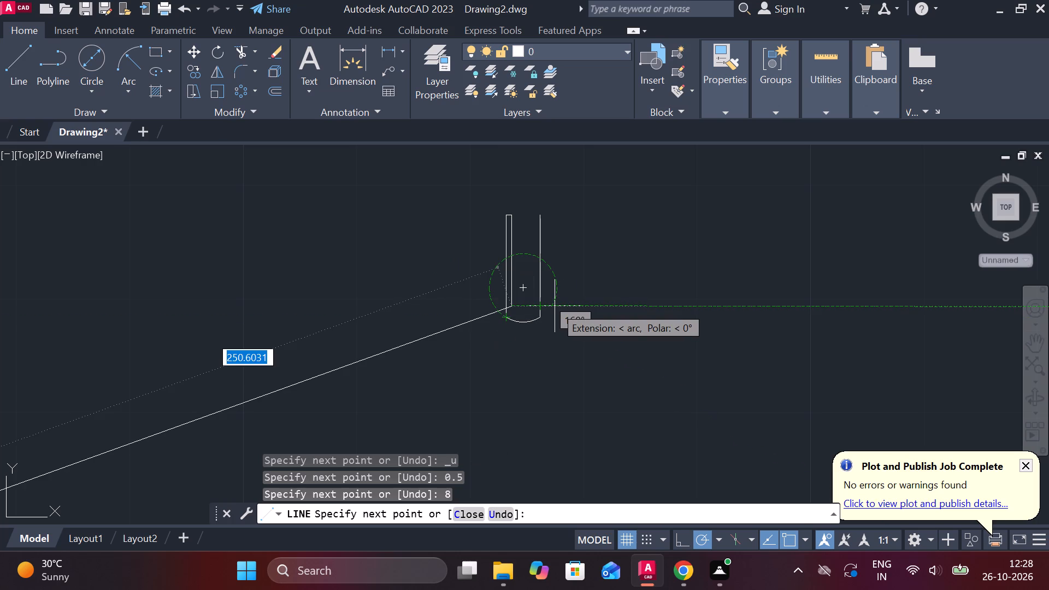
key(ctrl+z)
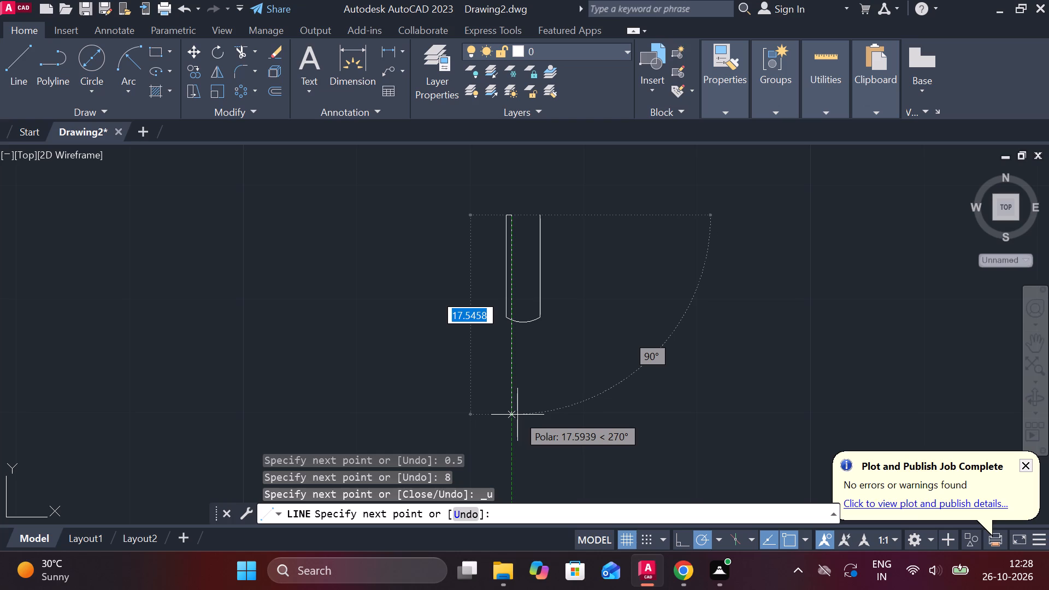
key(9)
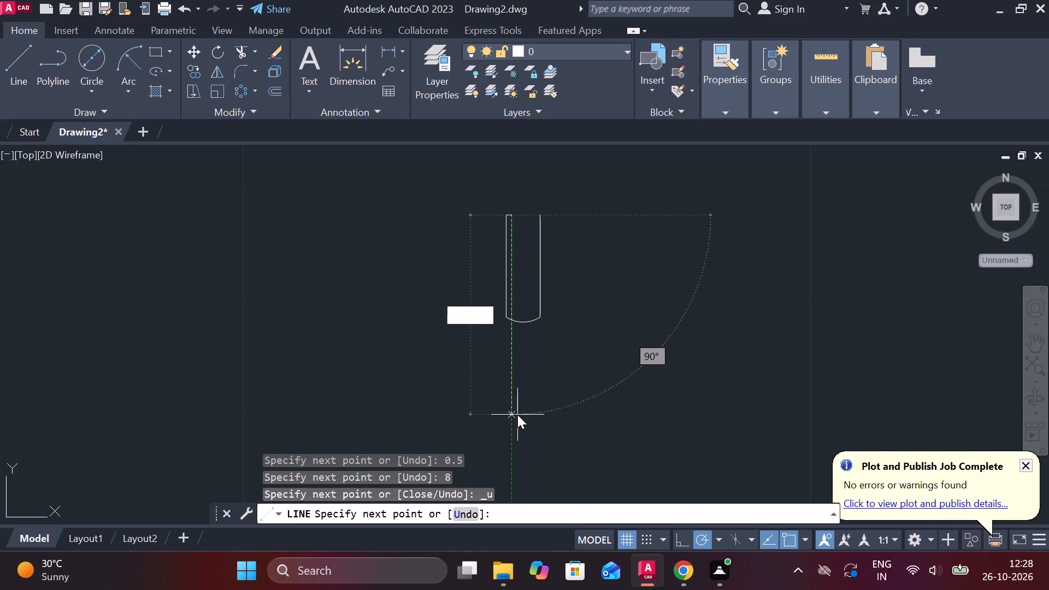
key(Return)
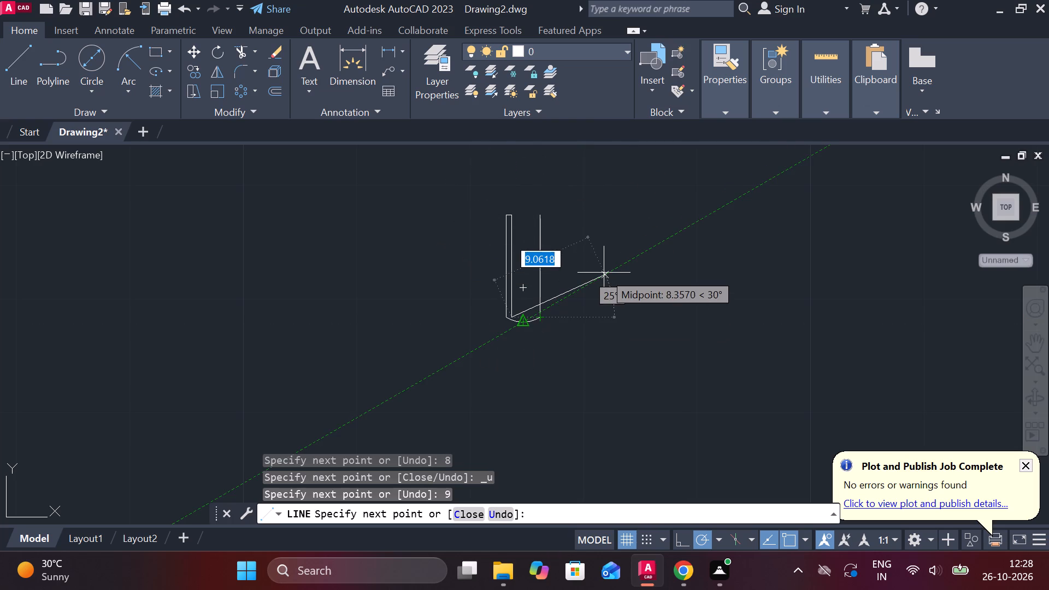
key(Escape)
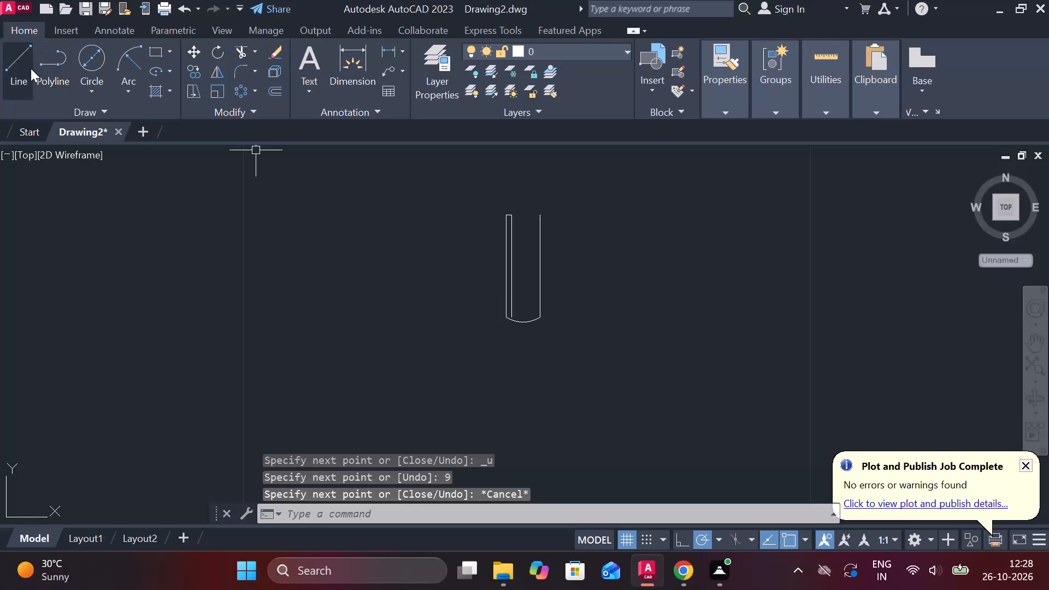
From the right vertical's top end, draw line segments 0.5 units left and 9 units straight down.
click(28, 68)
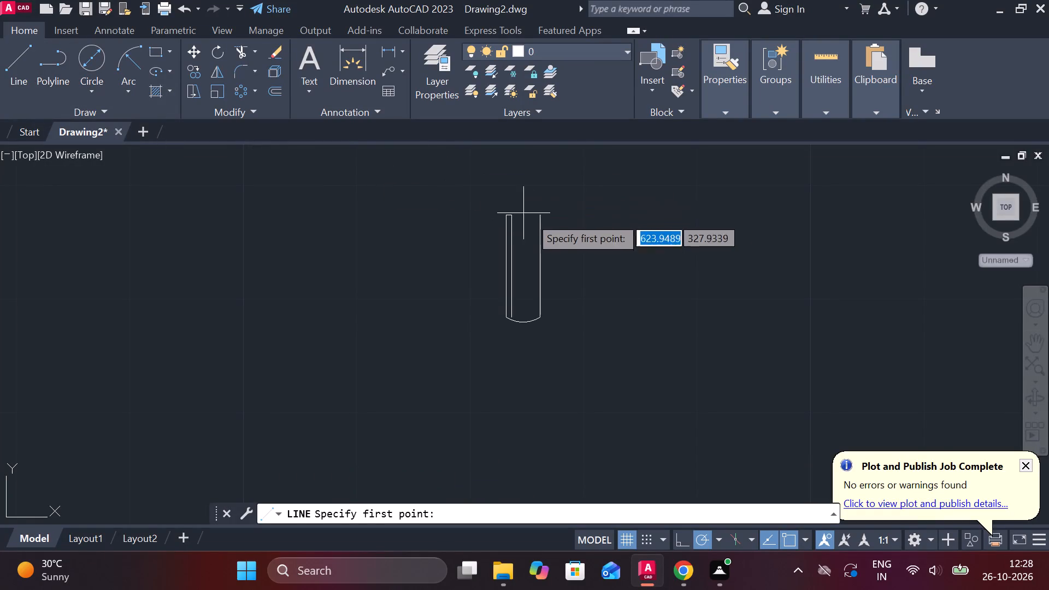
click(537, 219)
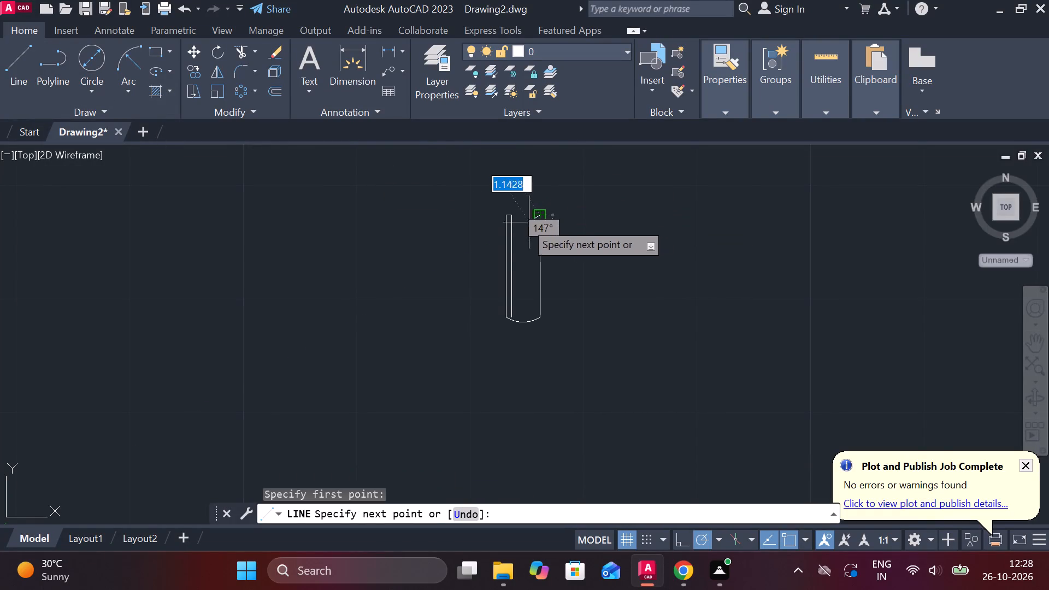
text(0.5)
key(Return)
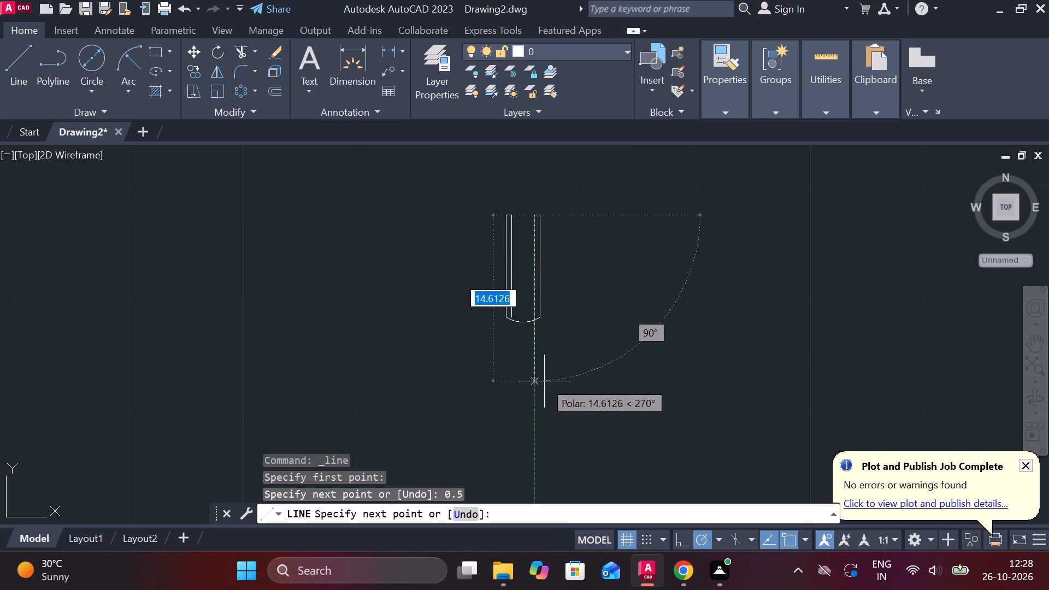
key(9)
key(Return)
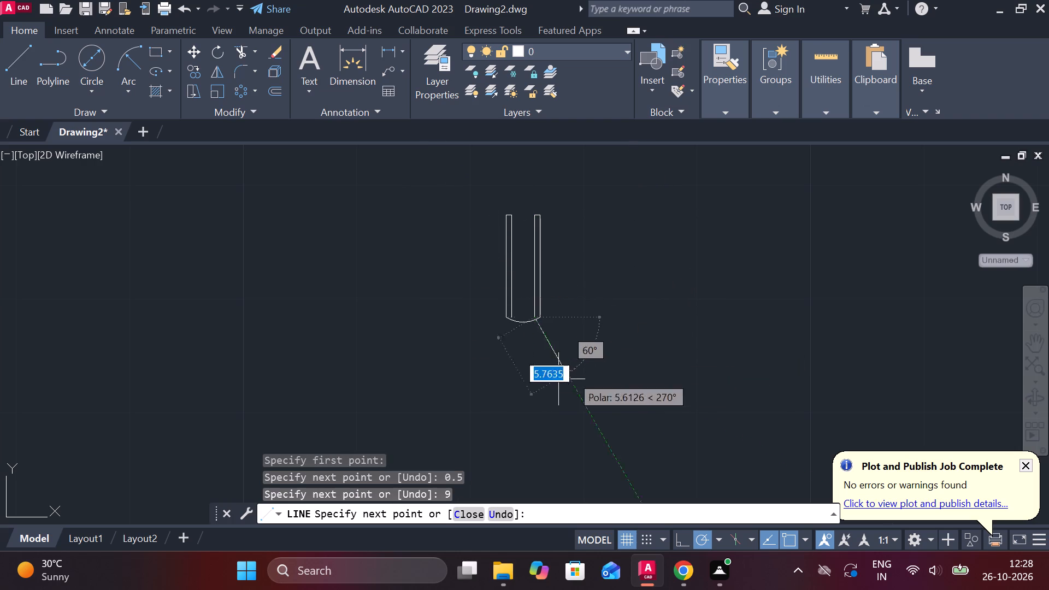
key(Escape)
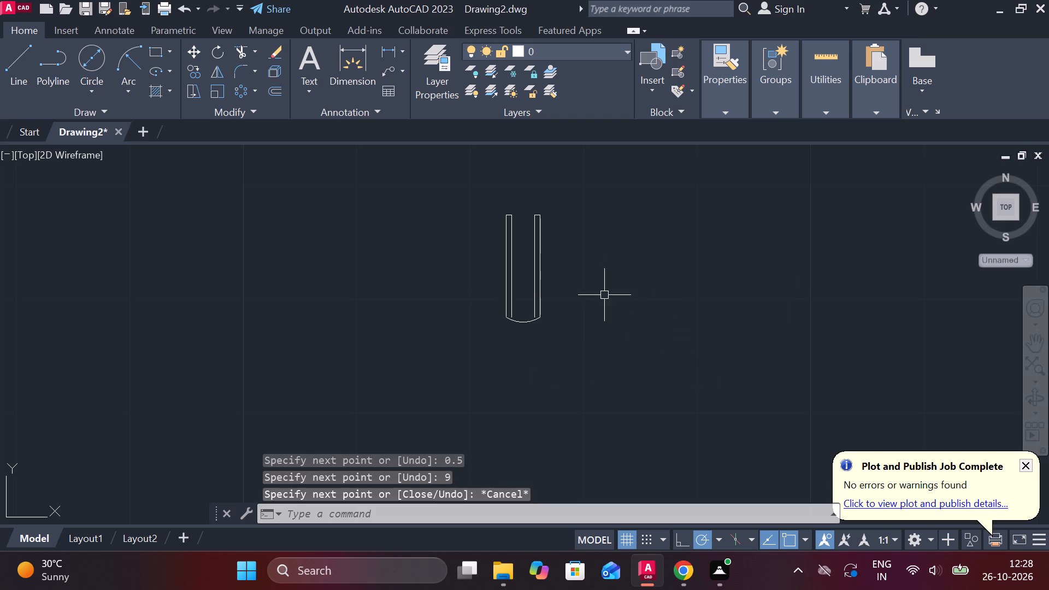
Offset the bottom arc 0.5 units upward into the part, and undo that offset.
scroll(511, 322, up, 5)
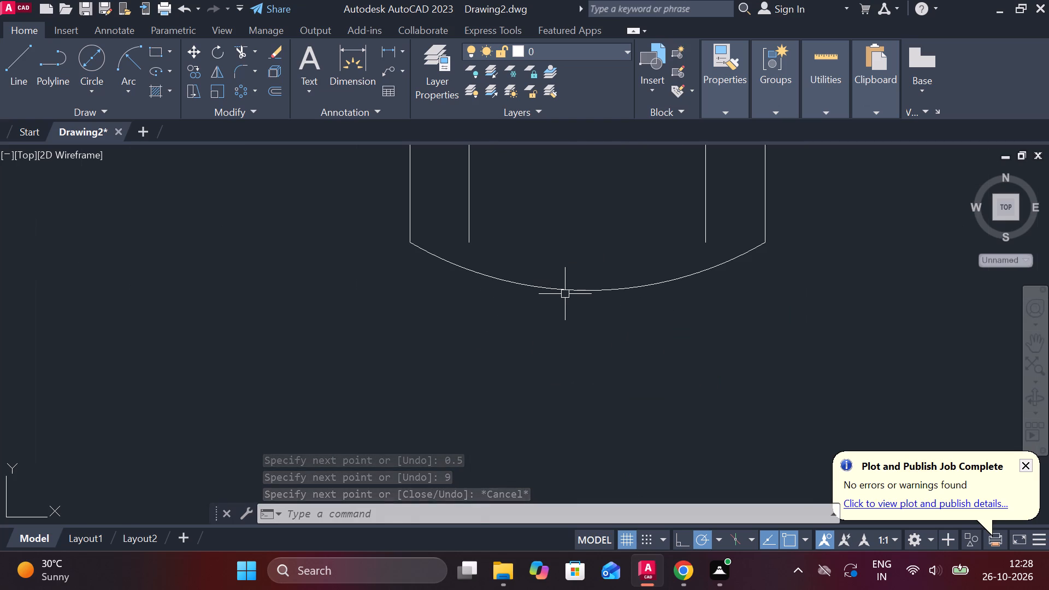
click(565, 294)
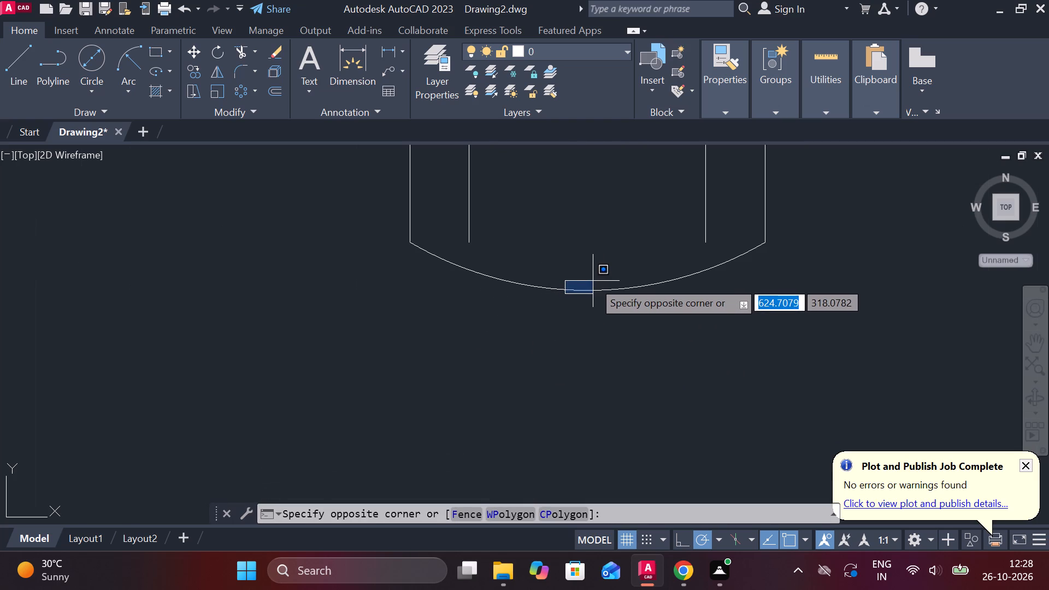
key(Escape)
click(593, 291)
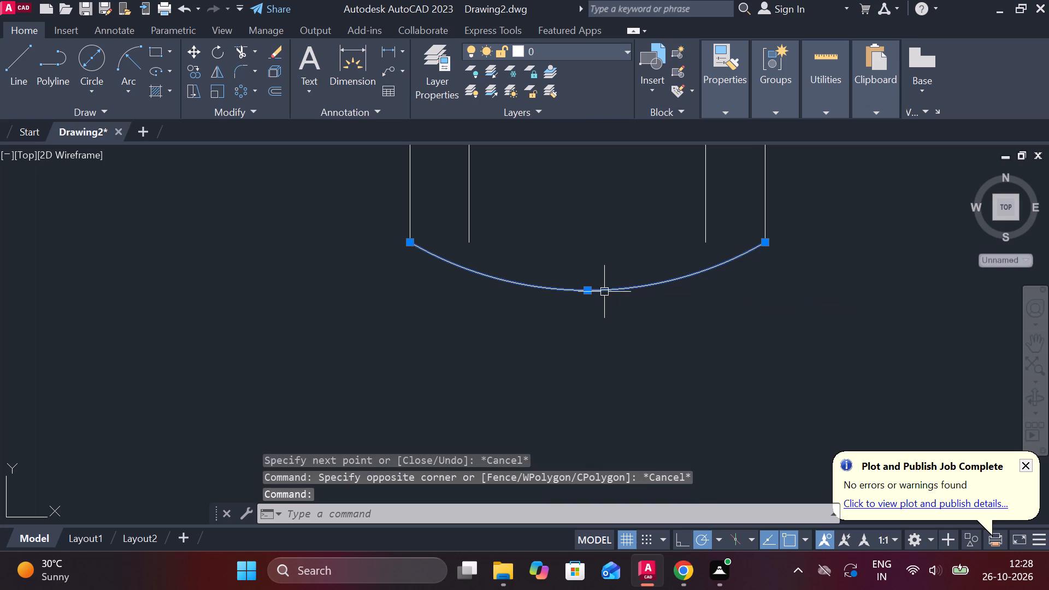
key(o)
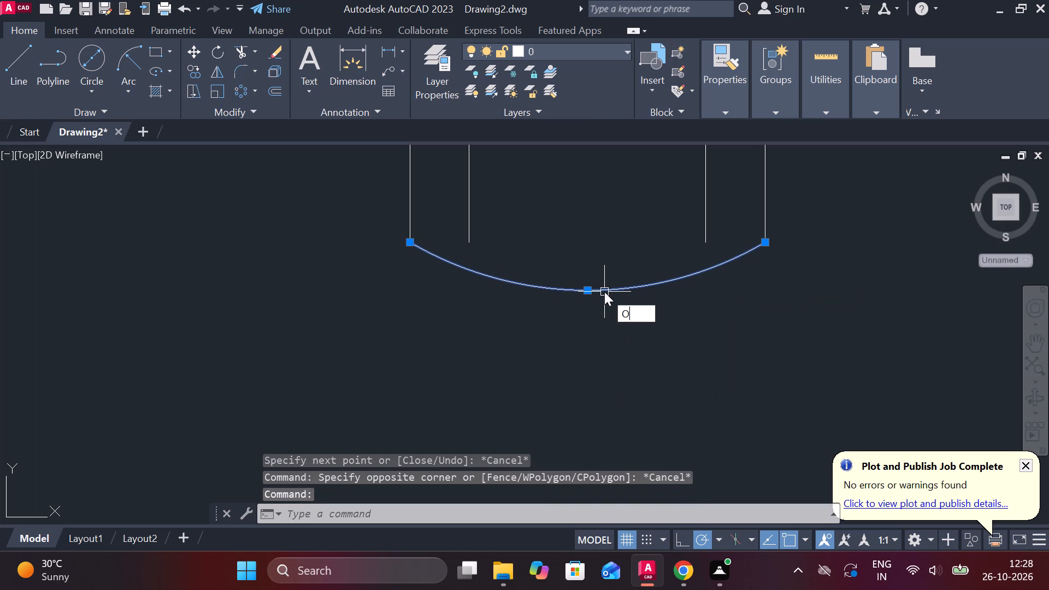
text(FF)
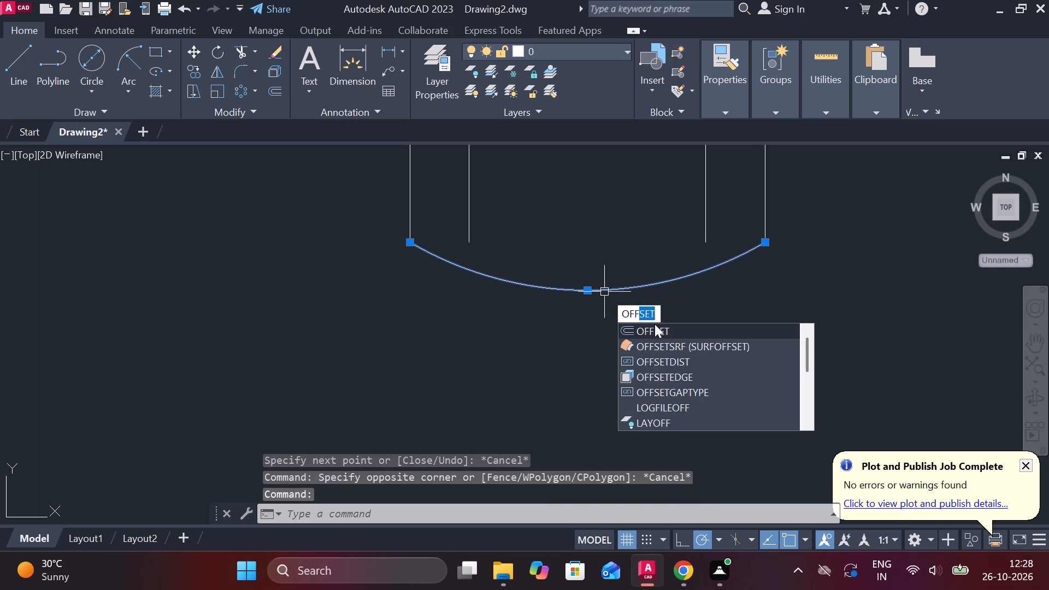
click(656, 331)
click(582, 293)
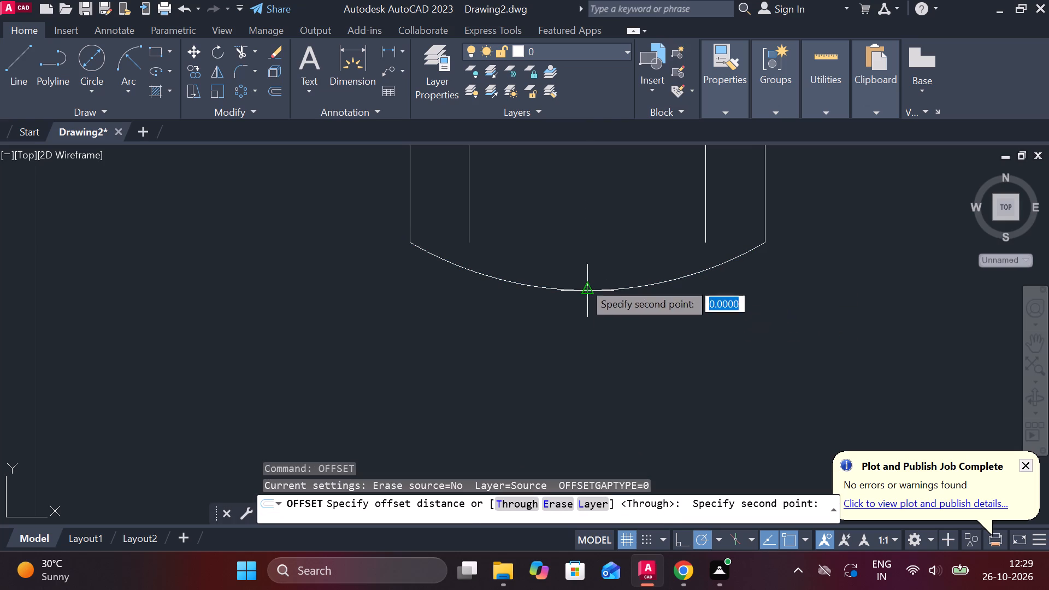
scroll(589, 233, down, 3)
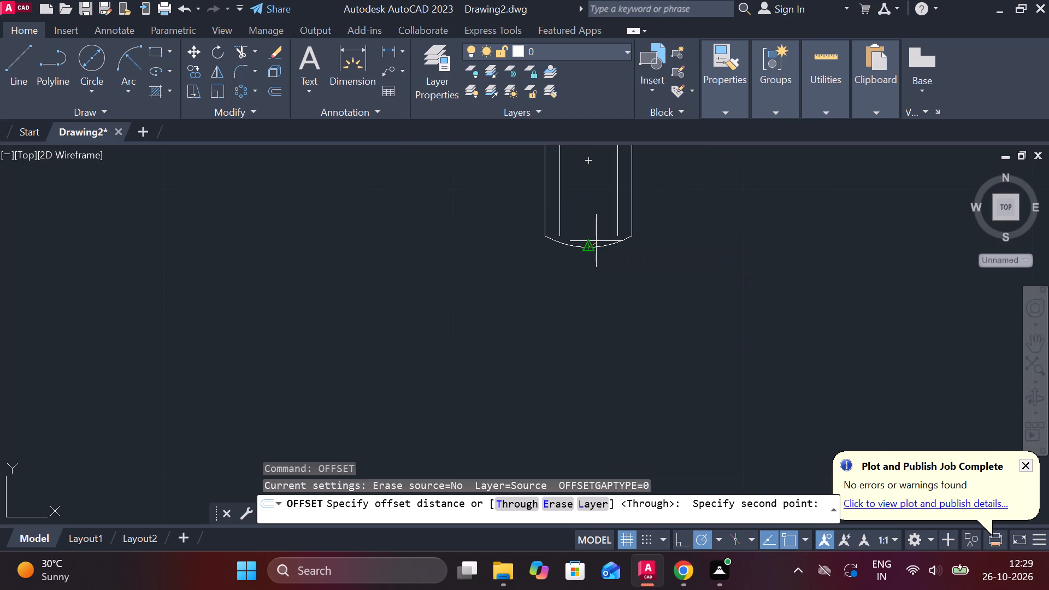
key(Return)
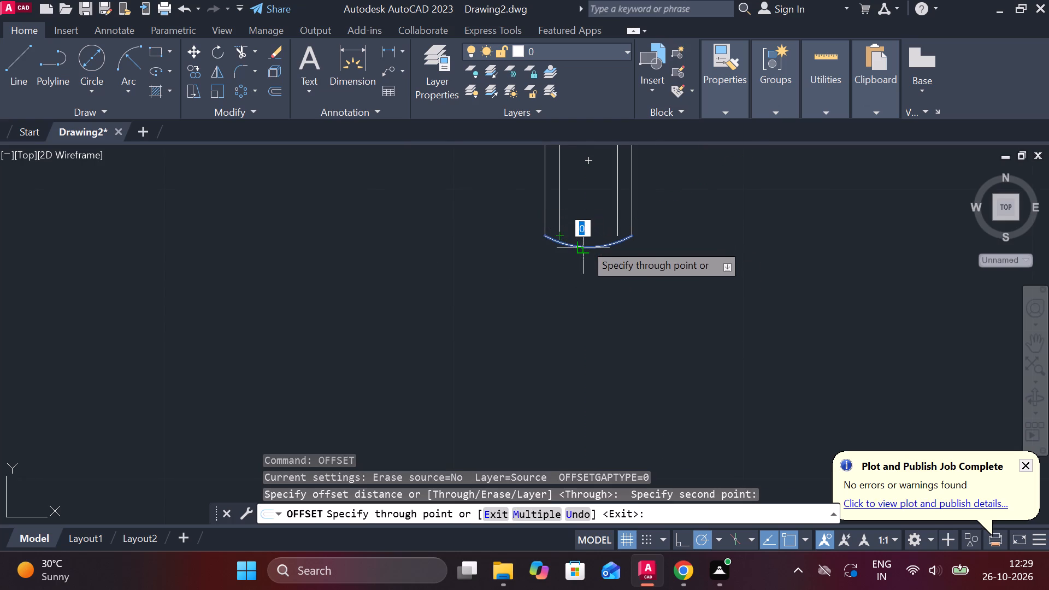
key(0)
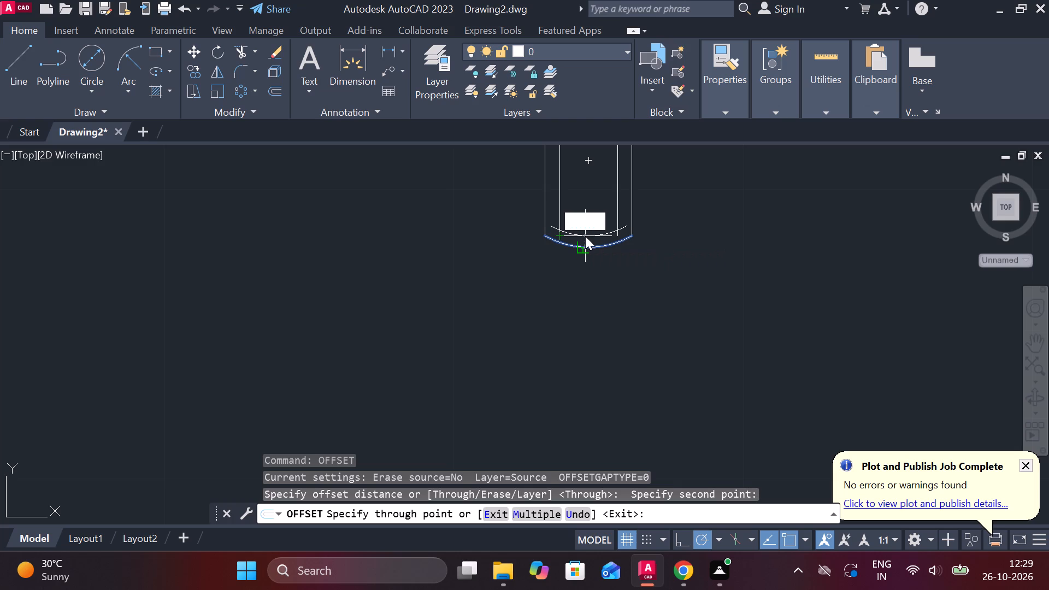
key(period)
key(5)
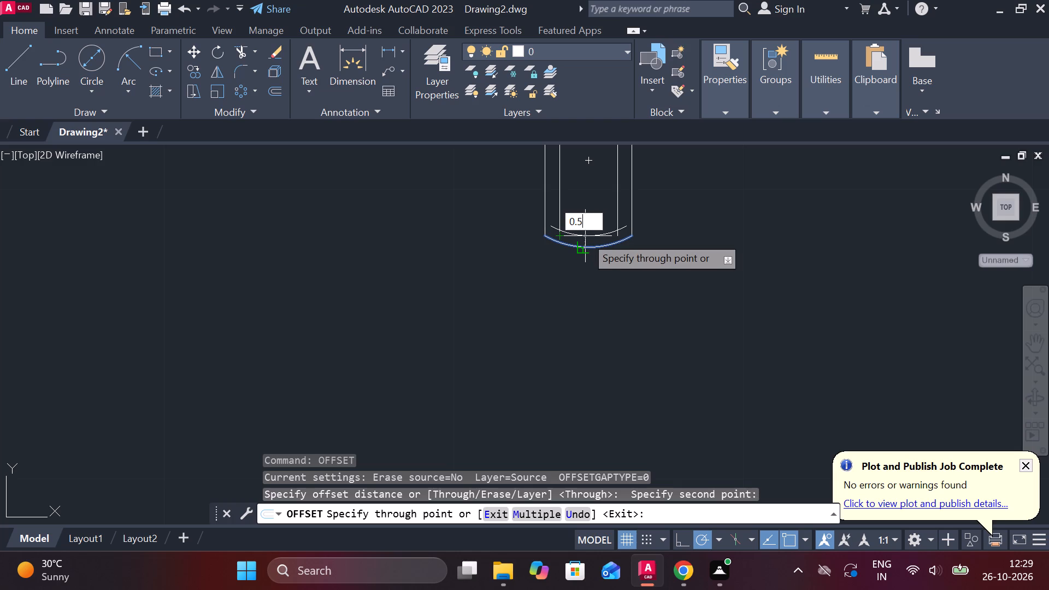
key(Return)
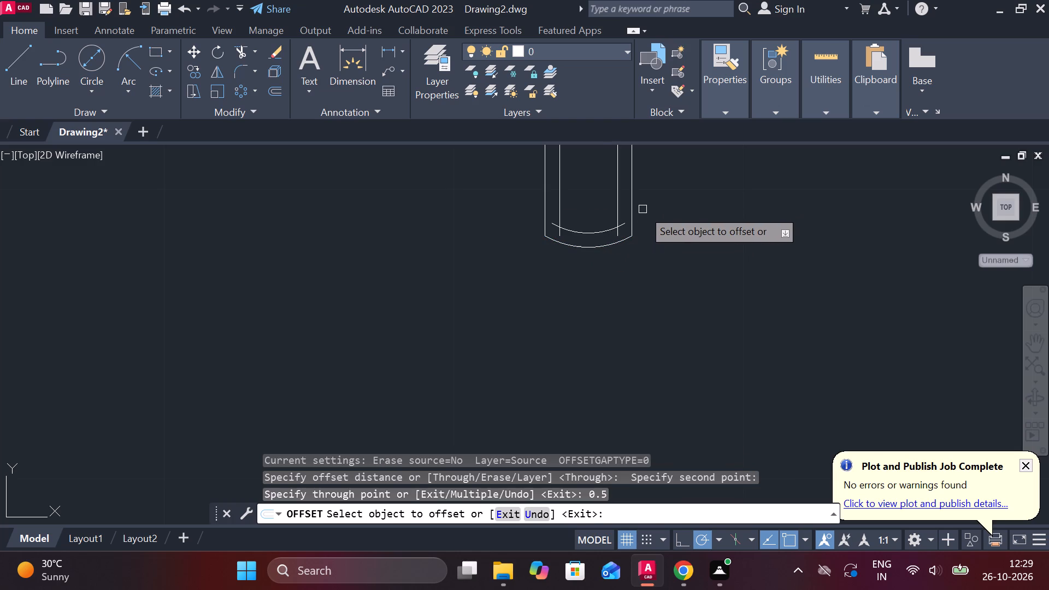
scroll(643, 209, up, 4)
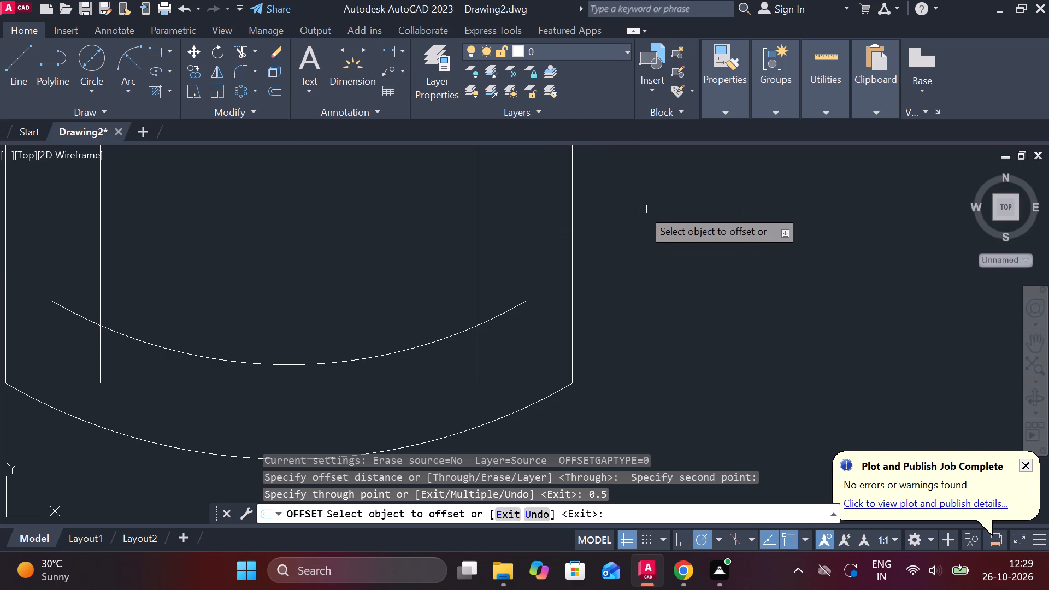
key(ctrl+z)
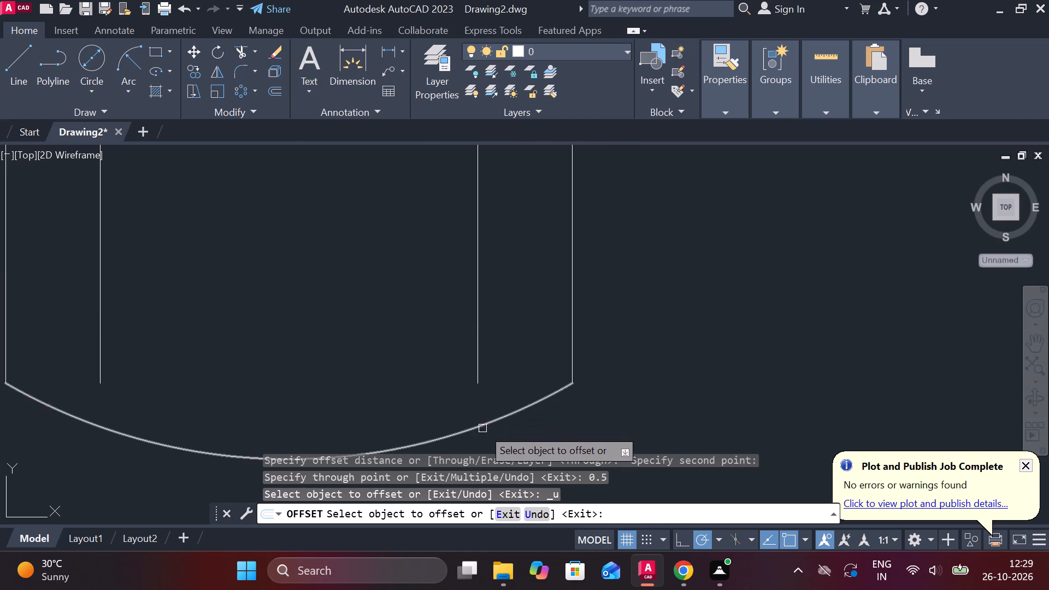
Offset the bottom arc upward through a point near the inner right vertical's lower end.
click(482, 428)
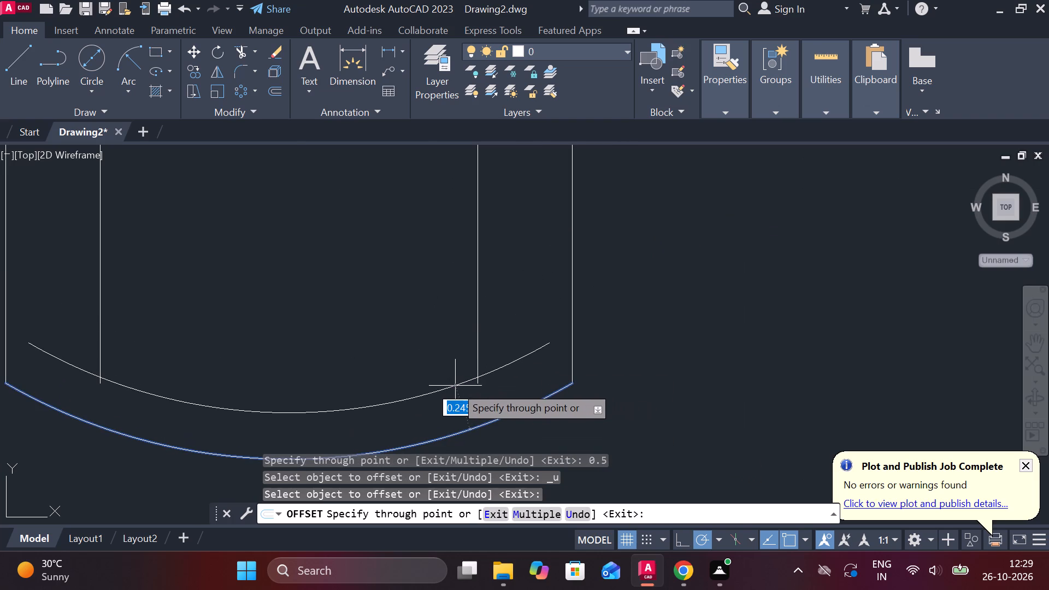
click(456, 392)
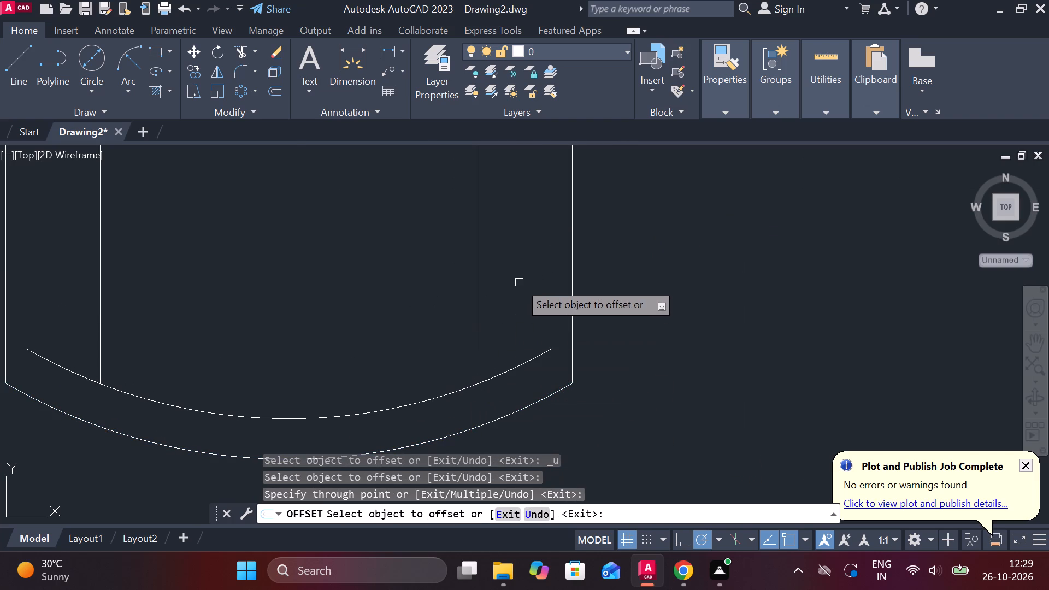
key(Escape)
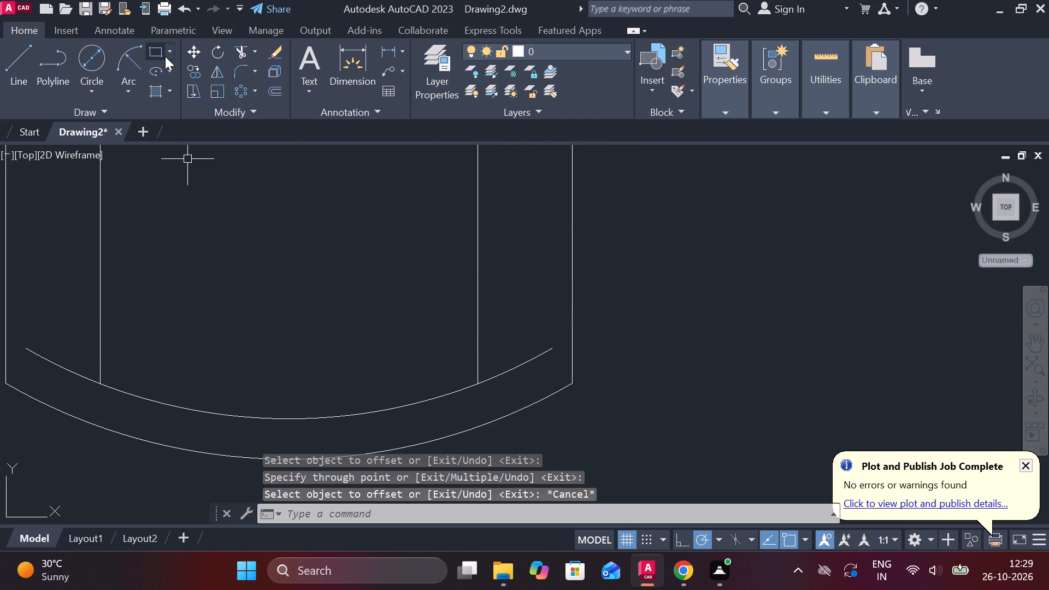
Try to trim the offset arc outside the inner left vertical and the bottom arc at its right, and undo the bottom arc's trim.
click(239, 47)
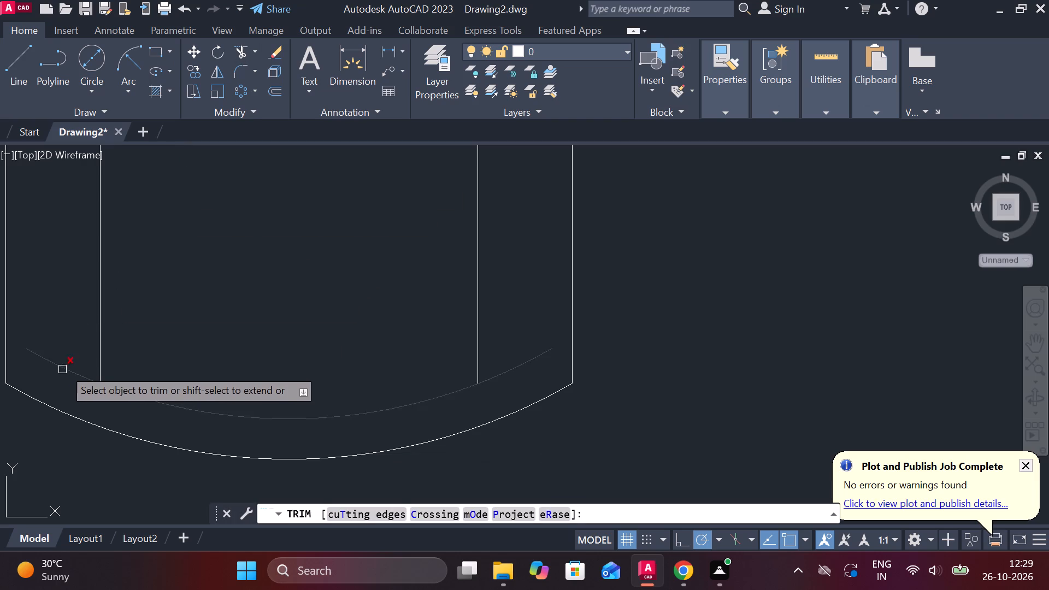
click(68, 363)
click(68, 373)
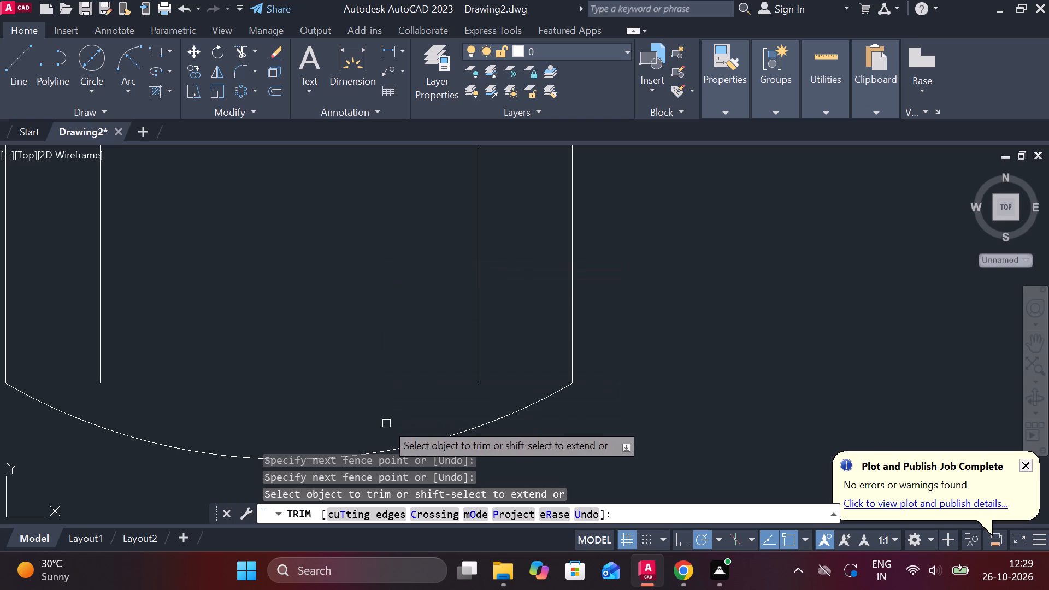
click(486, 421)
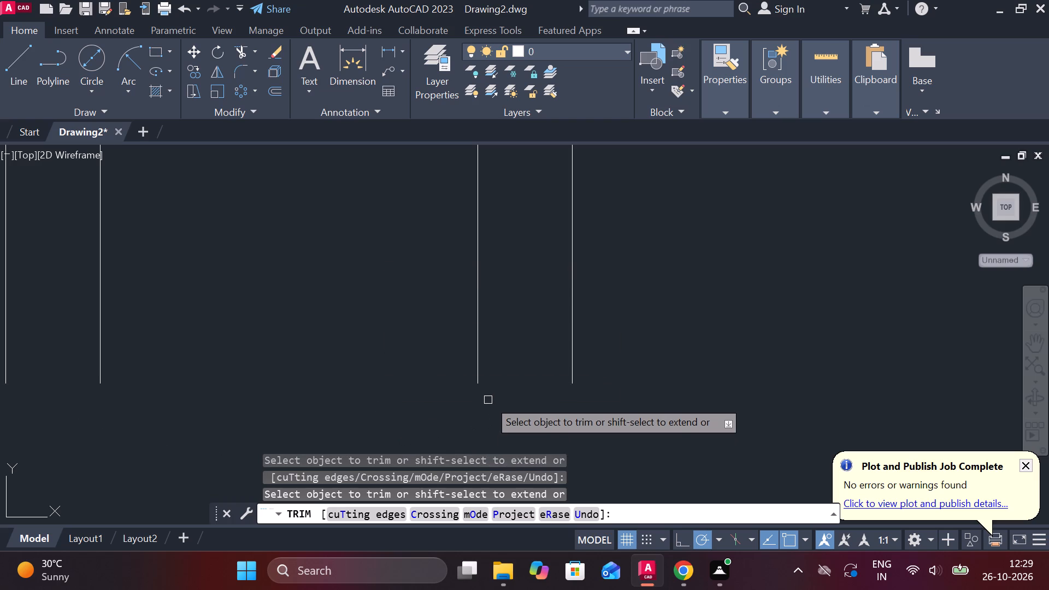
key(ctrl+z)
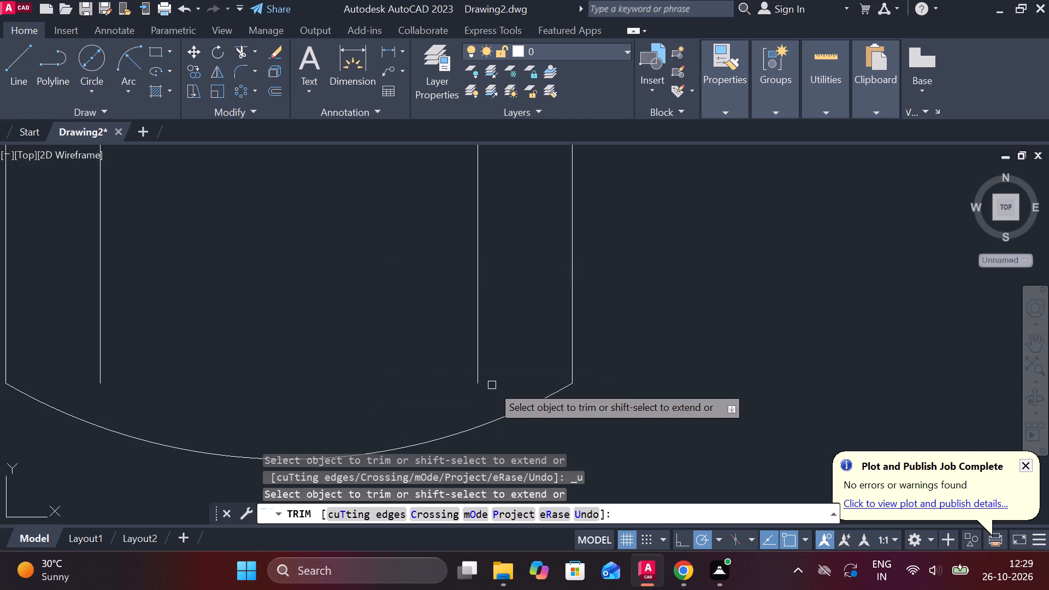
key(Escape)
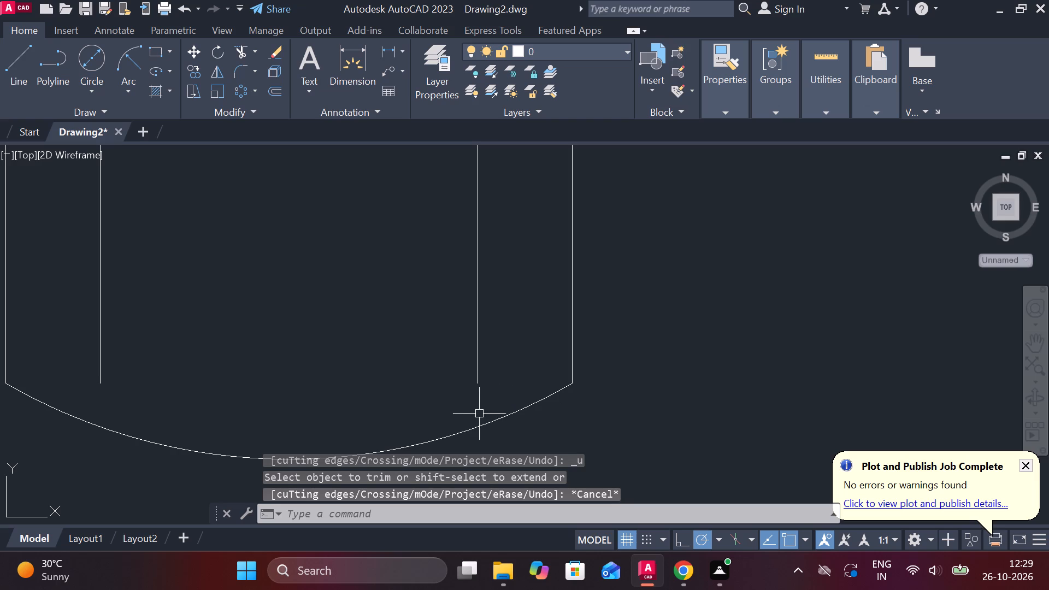
Erase the arc joining the lower ends of the two outer vertical lines.
scroll(379, 322, down, 3)
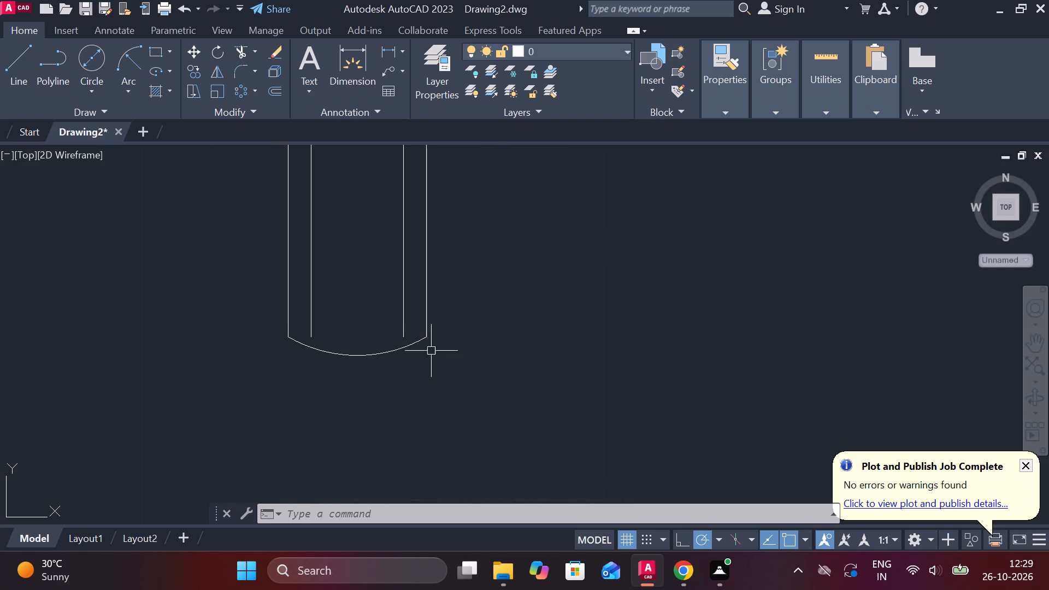
click(353, 356)
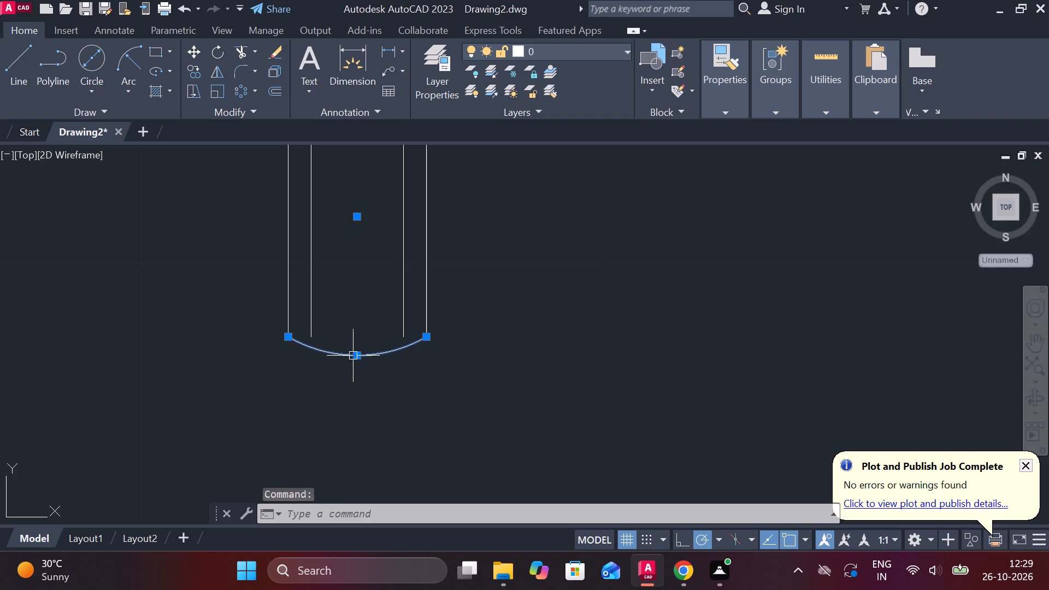
key(Delete)
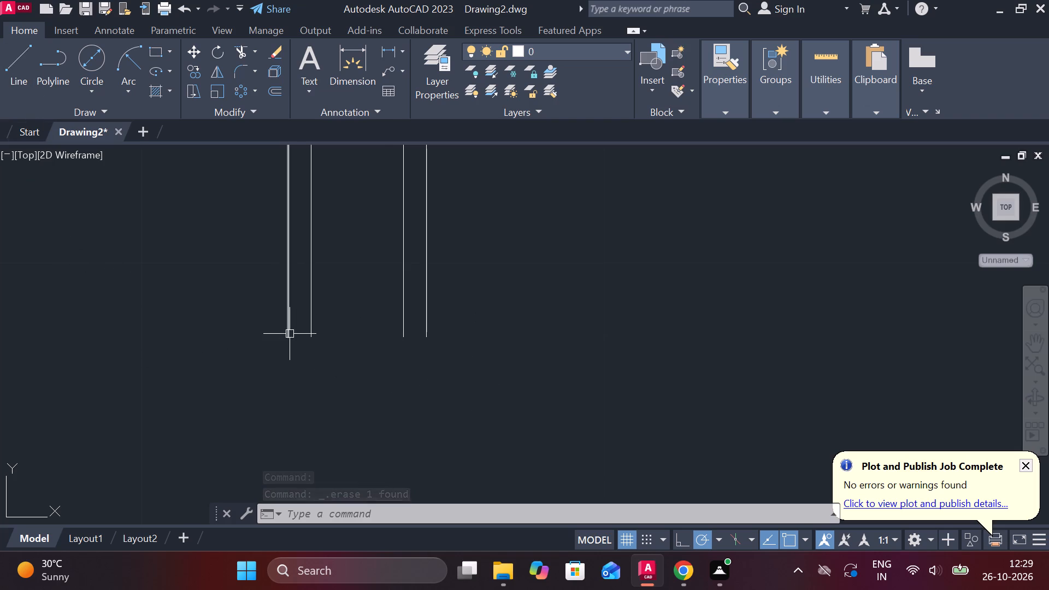
Draw a straight horizontal line joining the lower ends of the two outer vertical lines, 3 units long.
click(9, 76)
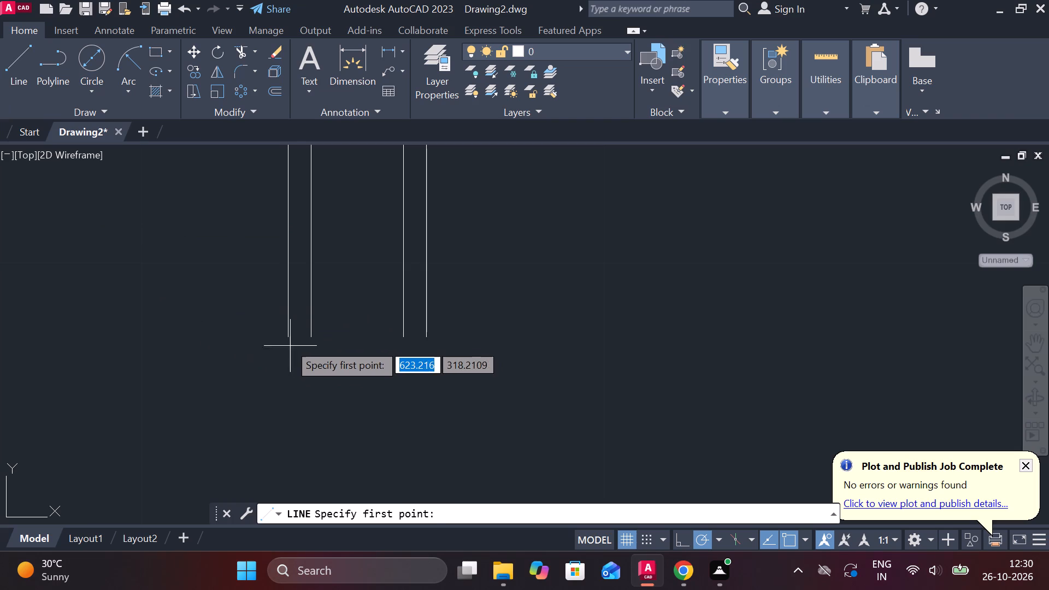
click(286, 338)
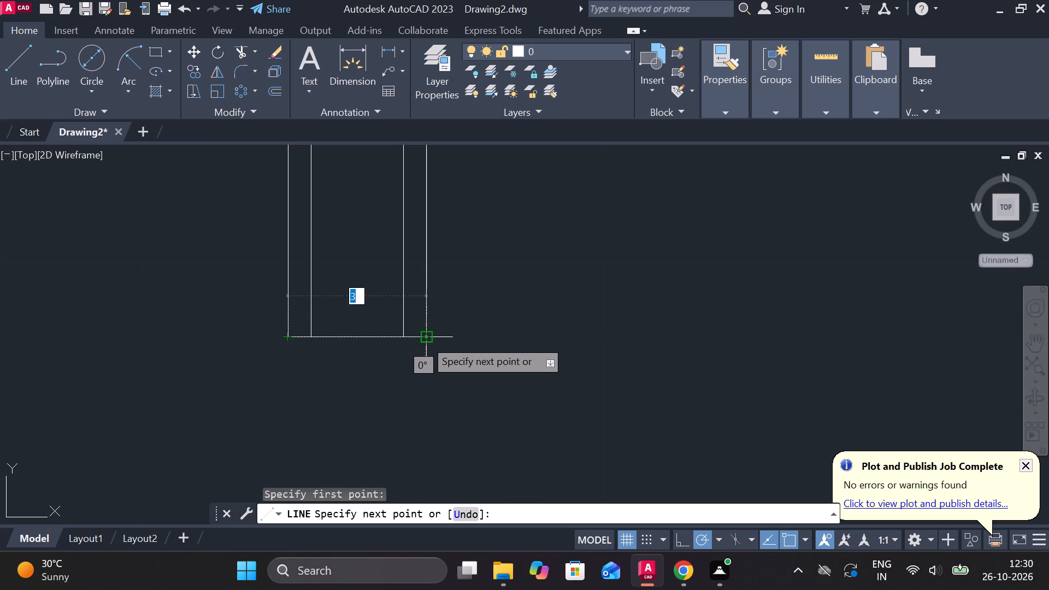
click(425, 339)
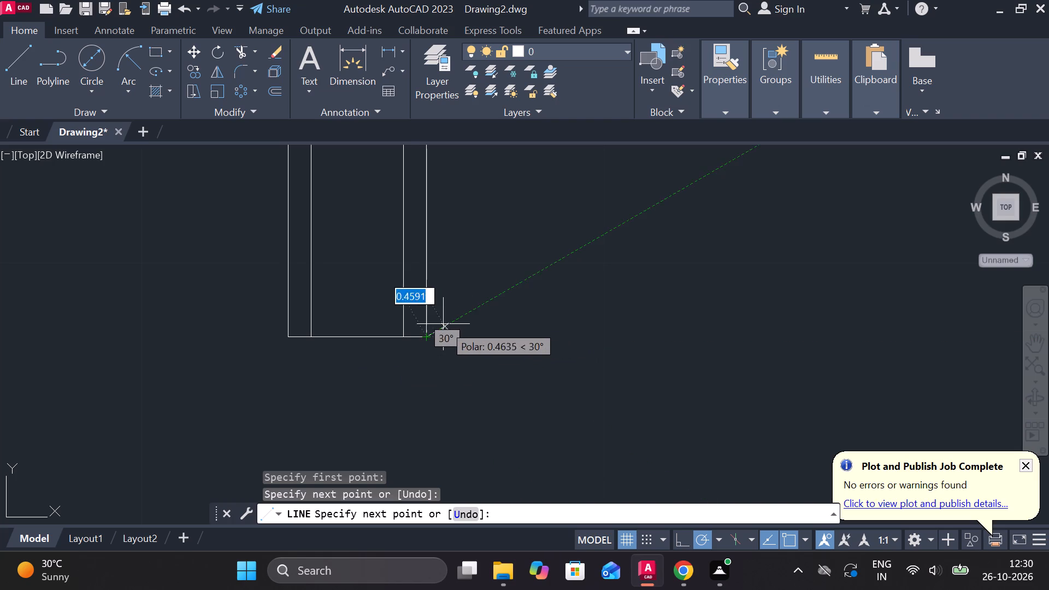
key(Escape)
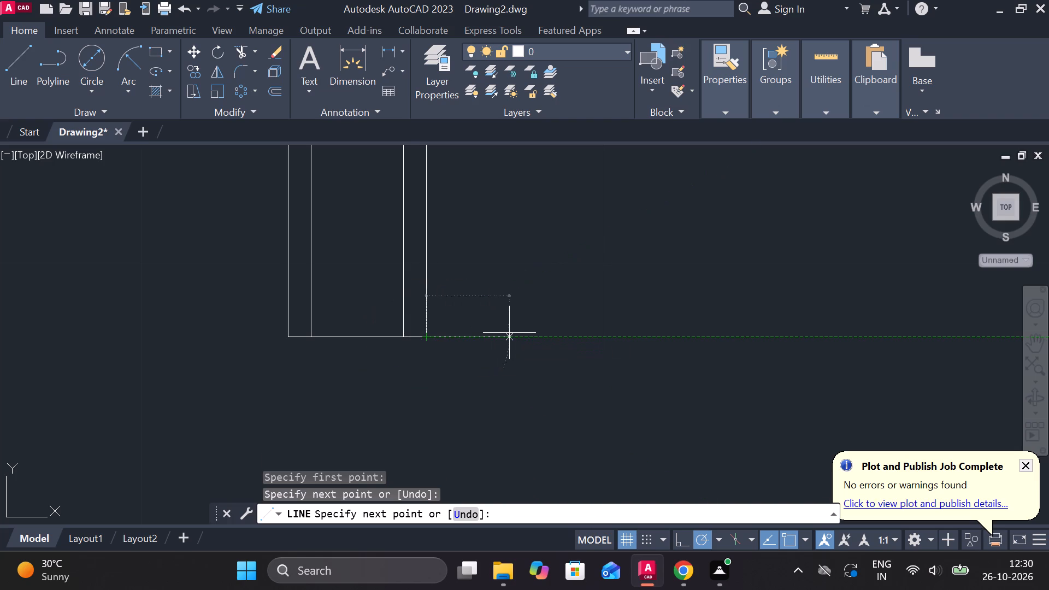
Draw a circle tangent to the two inner vertical lines and the horizontal bottom line.
click(97, 83)
click(134, 293)
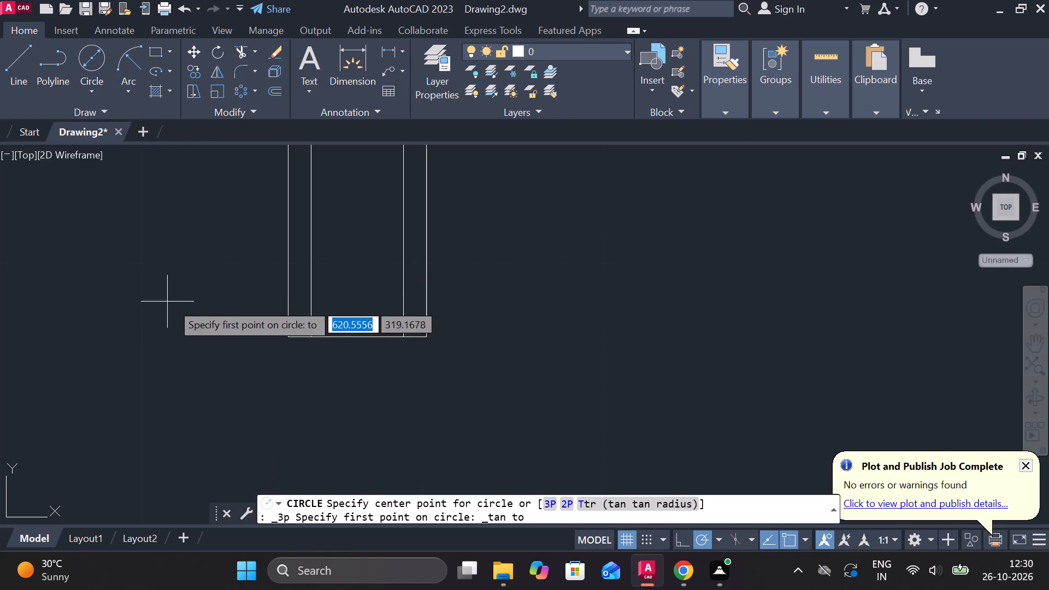
click(313, 308)
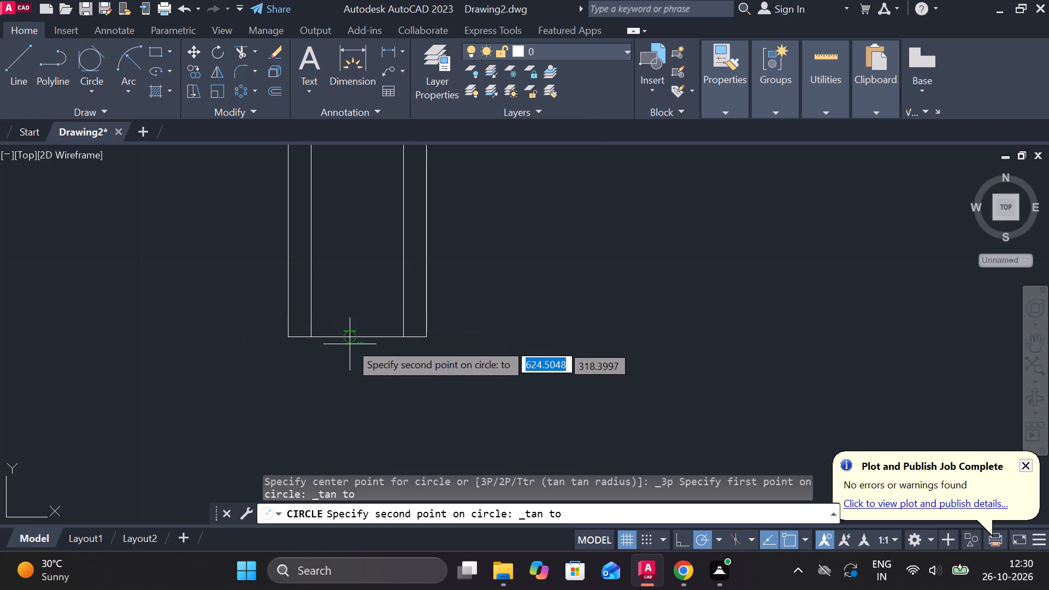
click(350, 340)
drag(404, 306, 405, 312)
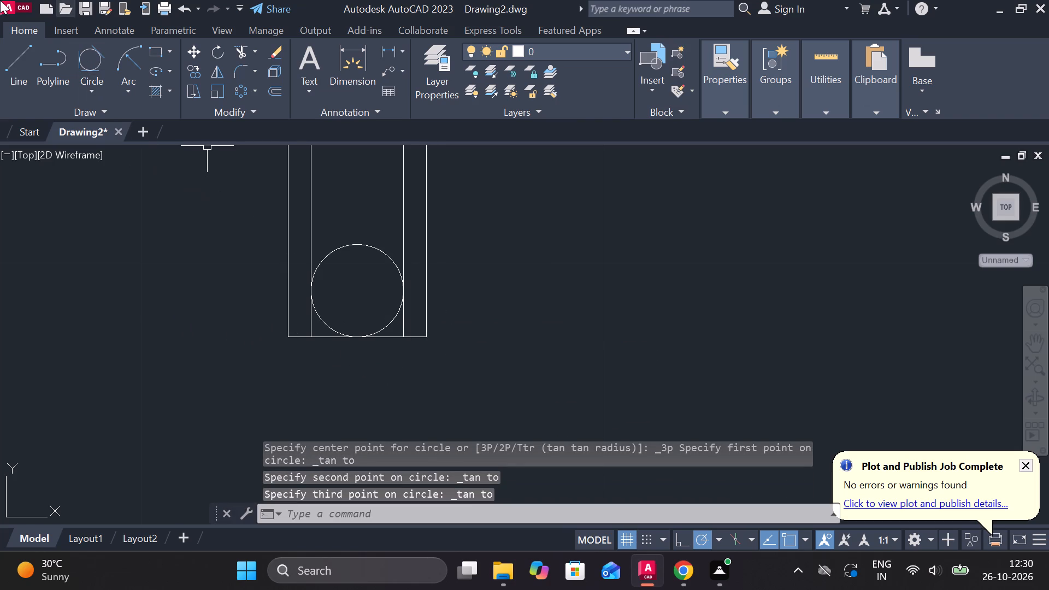
Trim away the upper half of the inner circle between the two inner vertical lines.
click(241, 52)
click(375, 247)
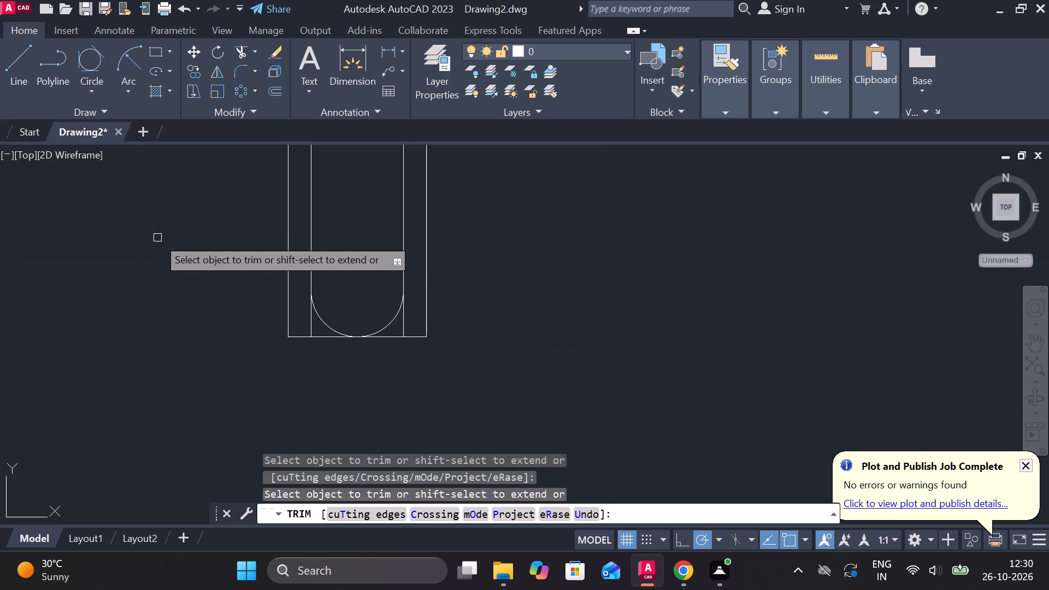
key(Escape)
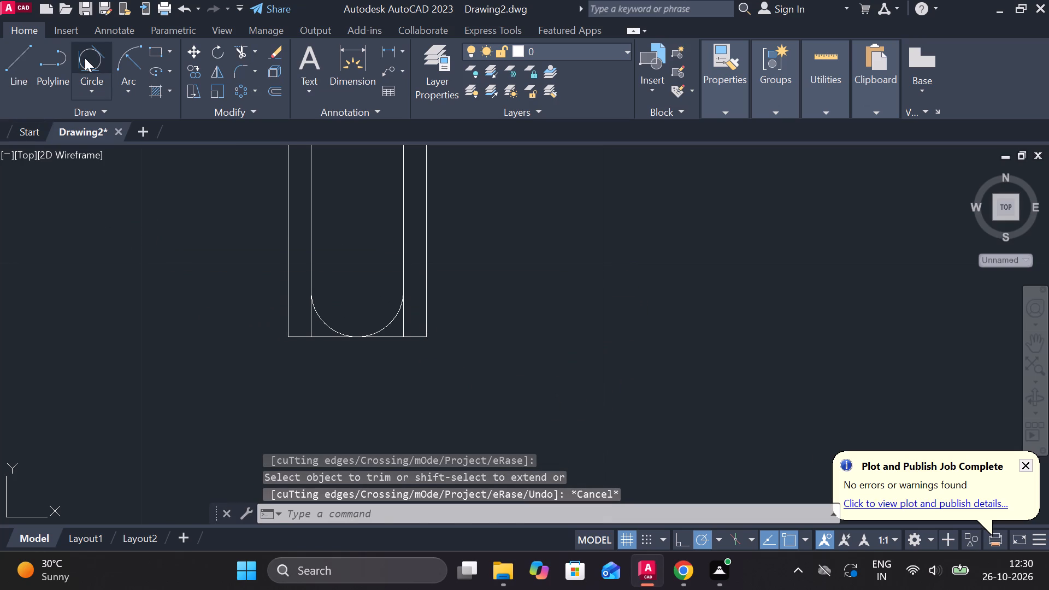
Draw a circle tangent to the two outer vertical lines and the horizontal bottom line.
click(82, 69)
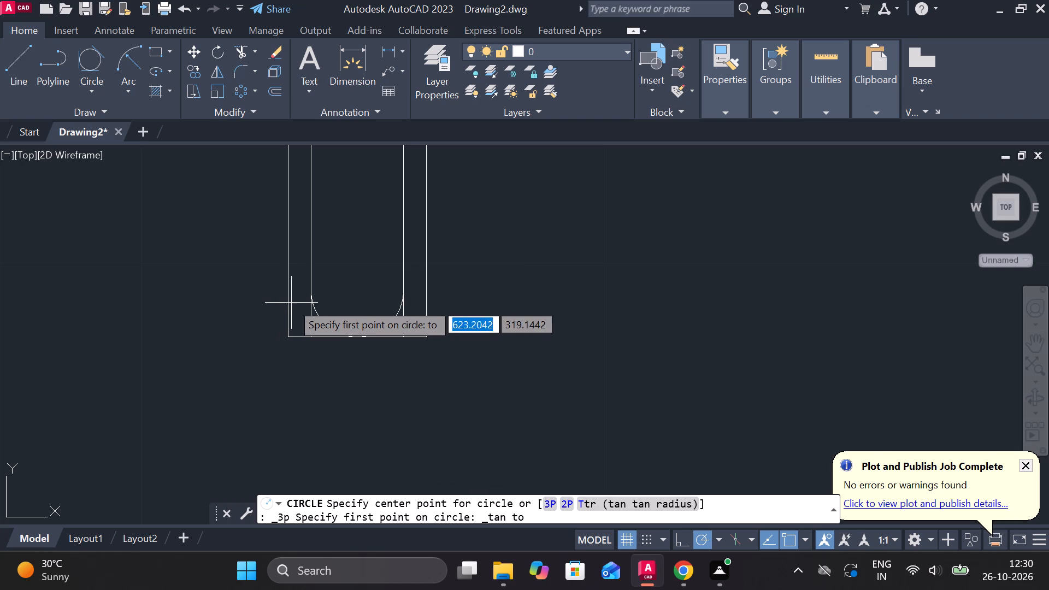
click(286, 303)
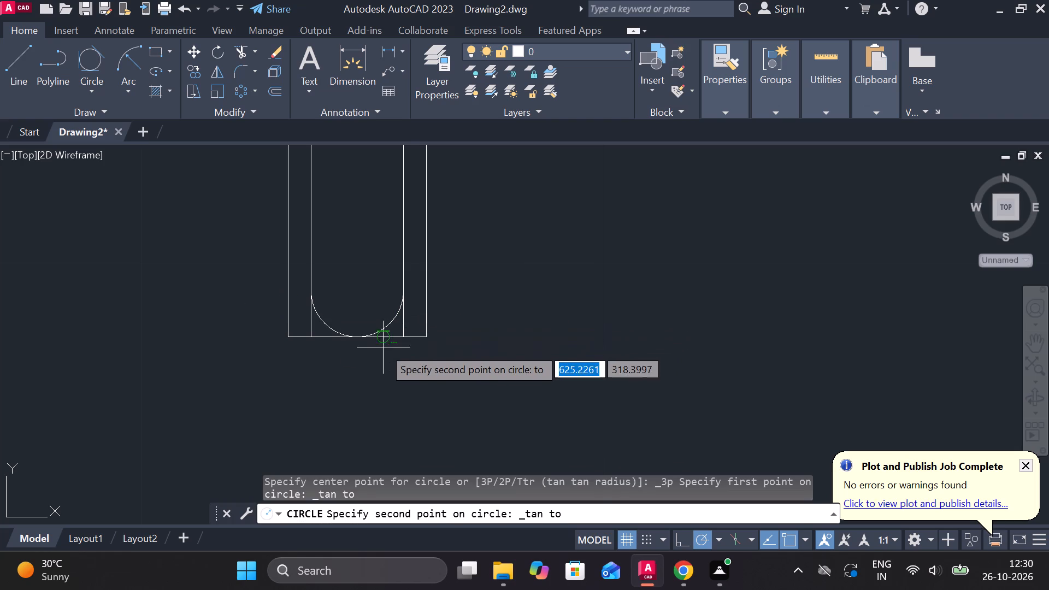
click(382, 337)
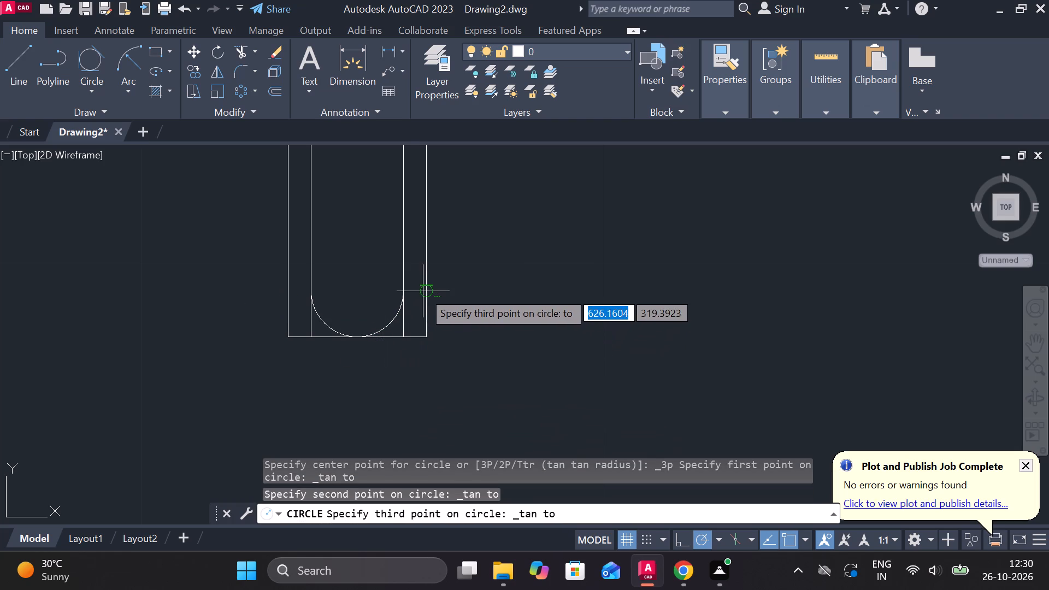
click(425, 280)
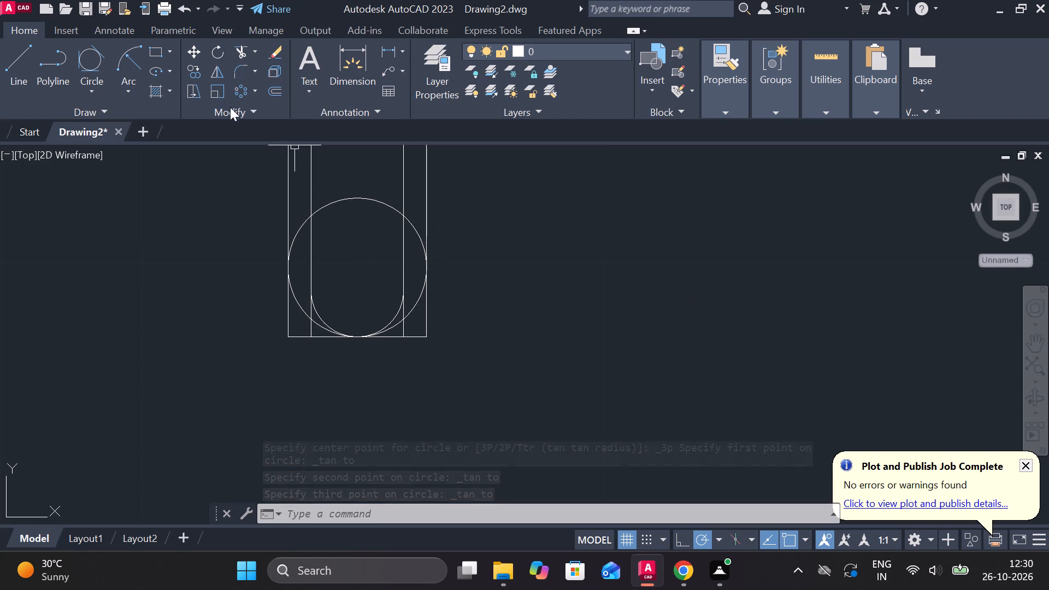
Trim away the upper half of the outer circle, leaving the lower arc between the two outer vertical lines.
click(239, 51)
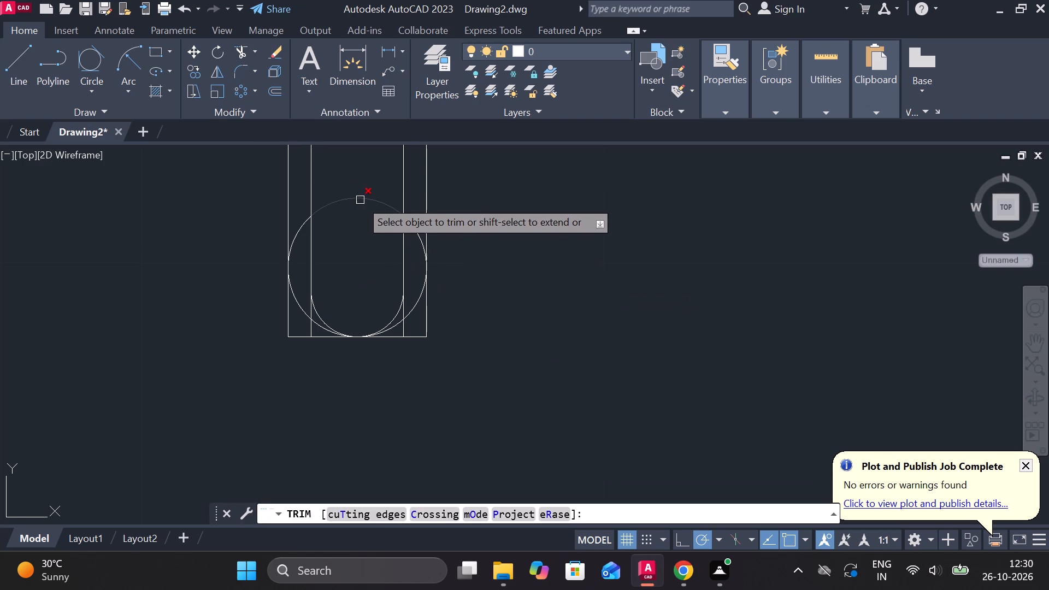
click(360, 200)
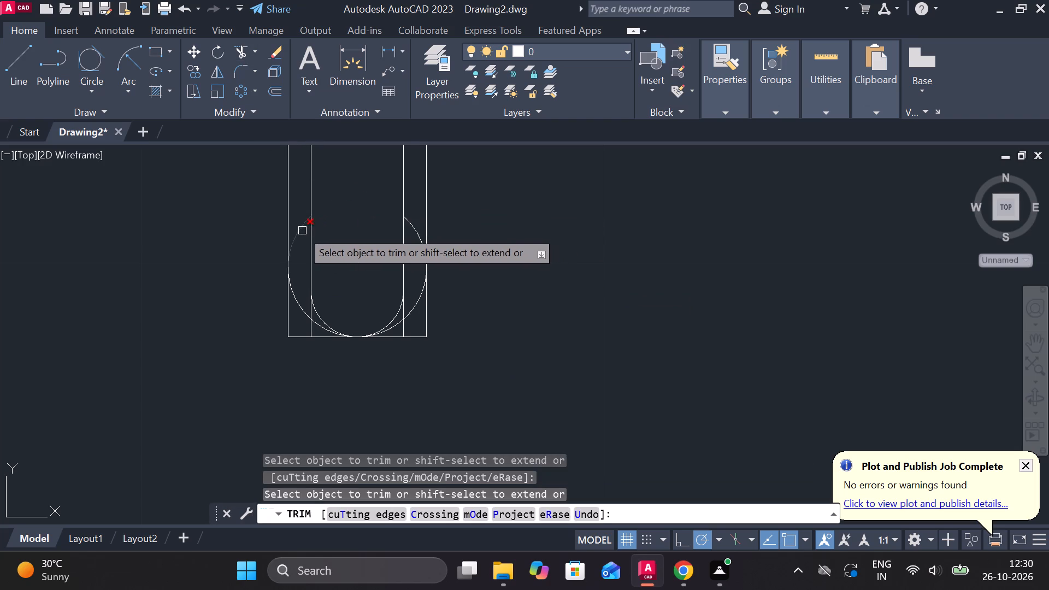
click(301, 231)
click(414, 233)
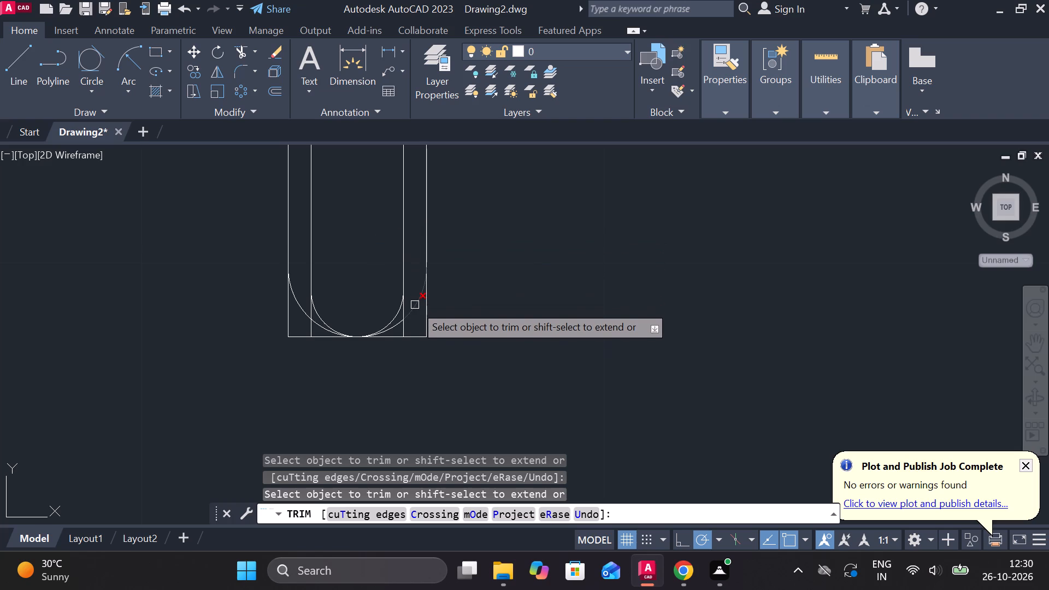
Trim the lower ends of both inner and both outer vertical lines back to where their arcs begin.
scroll(382, 286, up, 2)
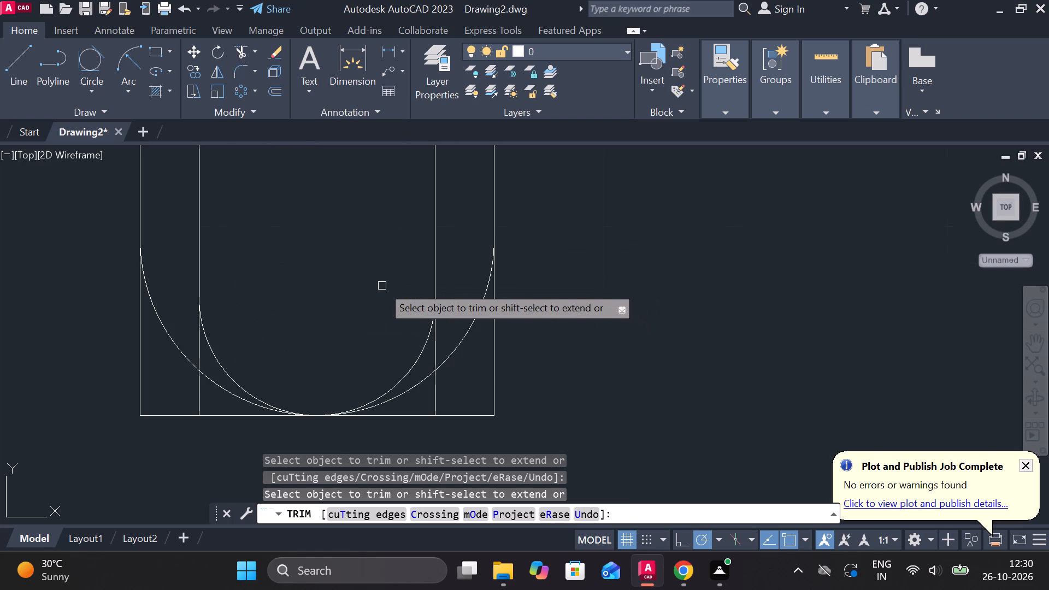
scroll(382, 286, down, 1)
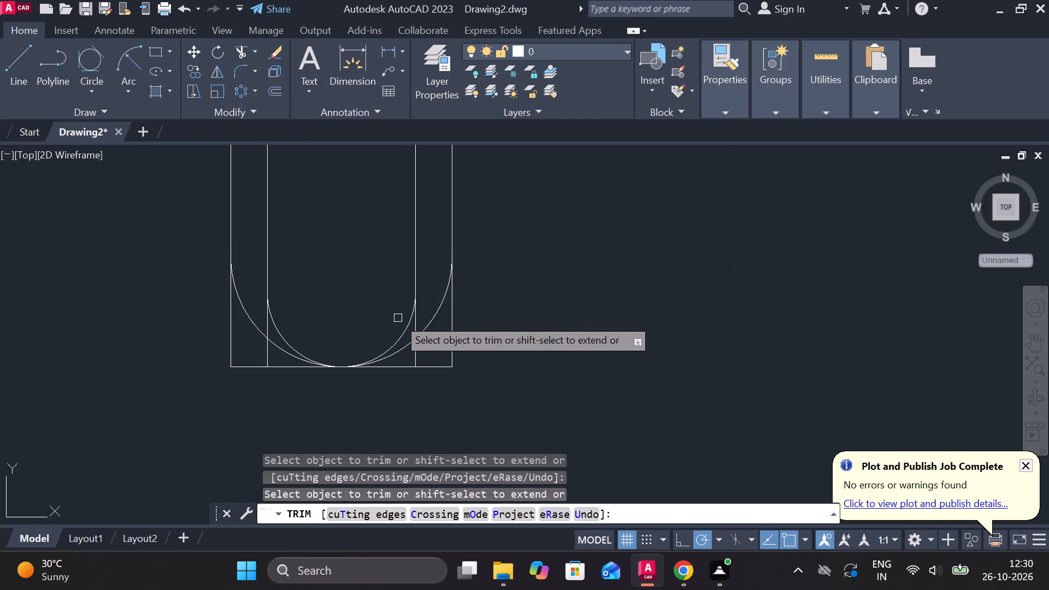
scroll(392, 299, up, 1)
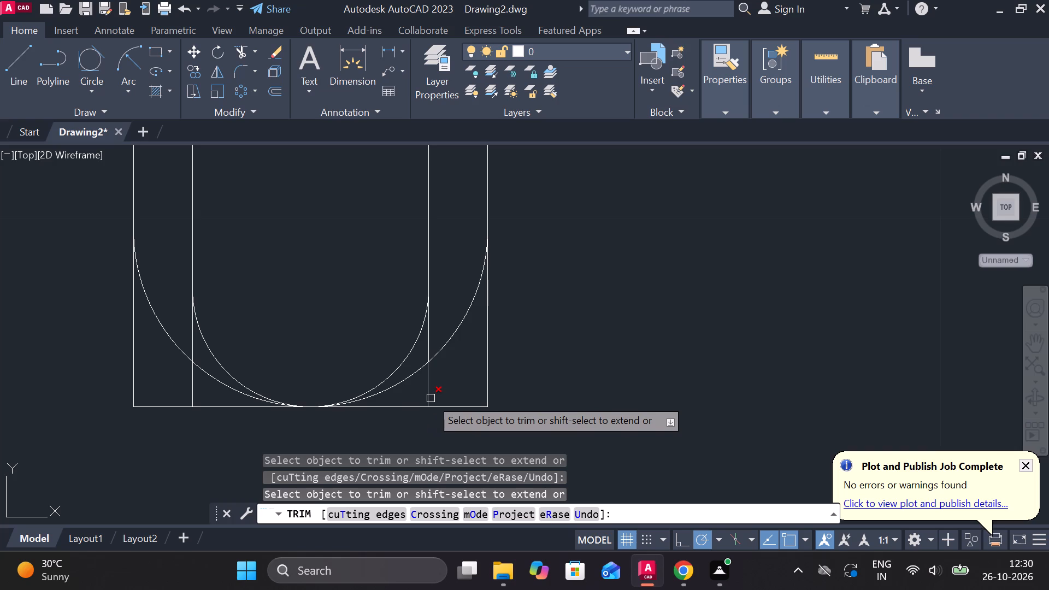
click(431, 398)
double_click(430, 347)
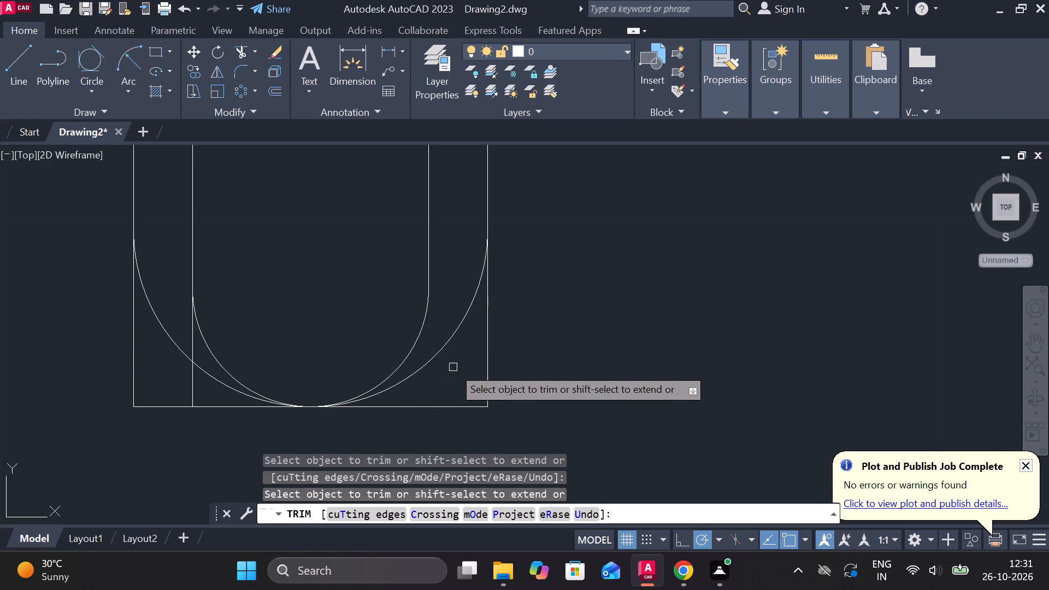
click(488, 370)
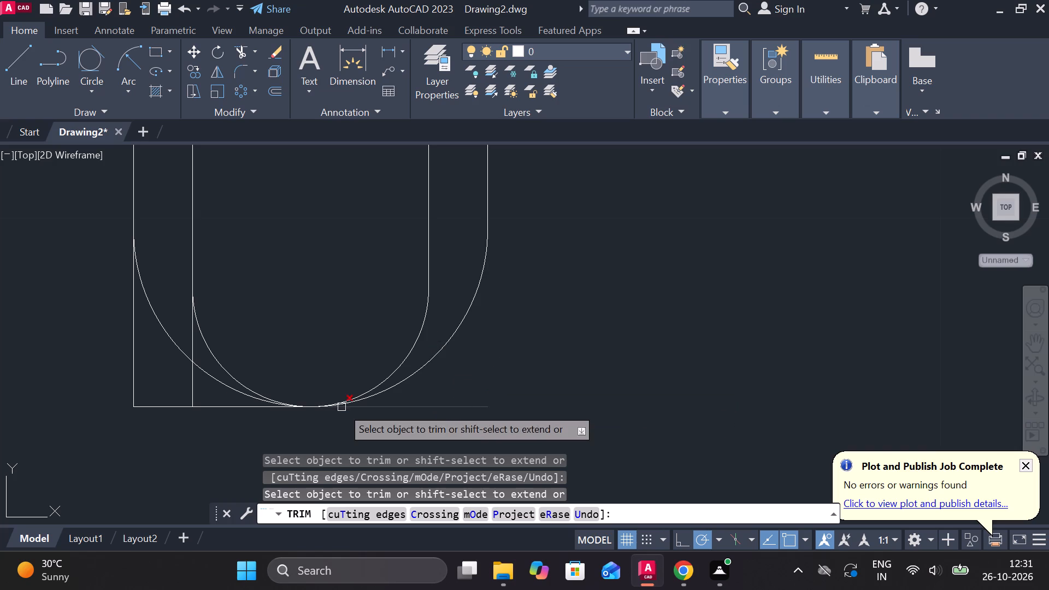
click(136, 377)
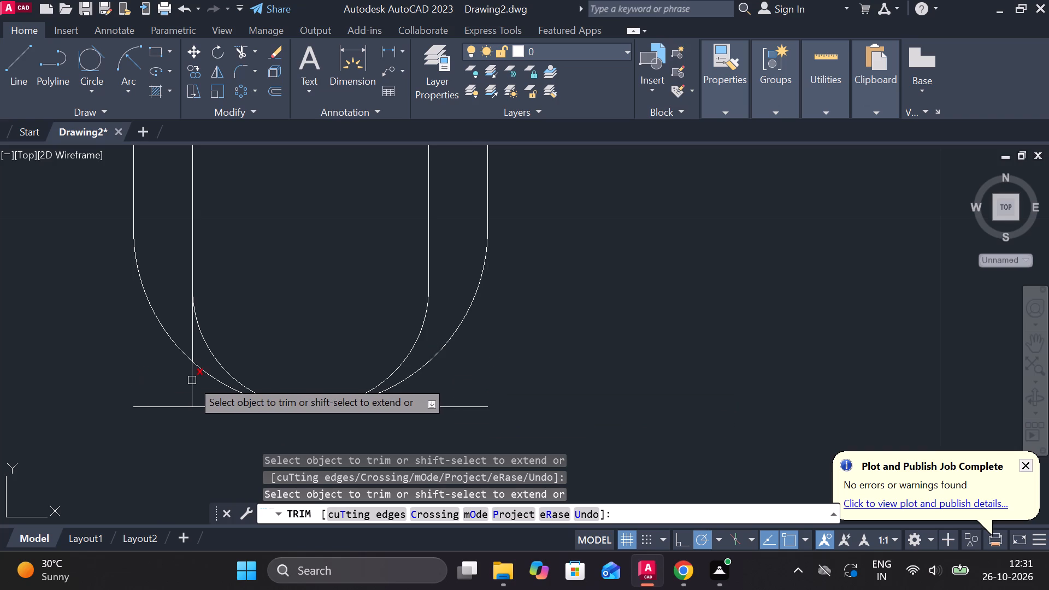
click(192, 380)
click(190, 341)
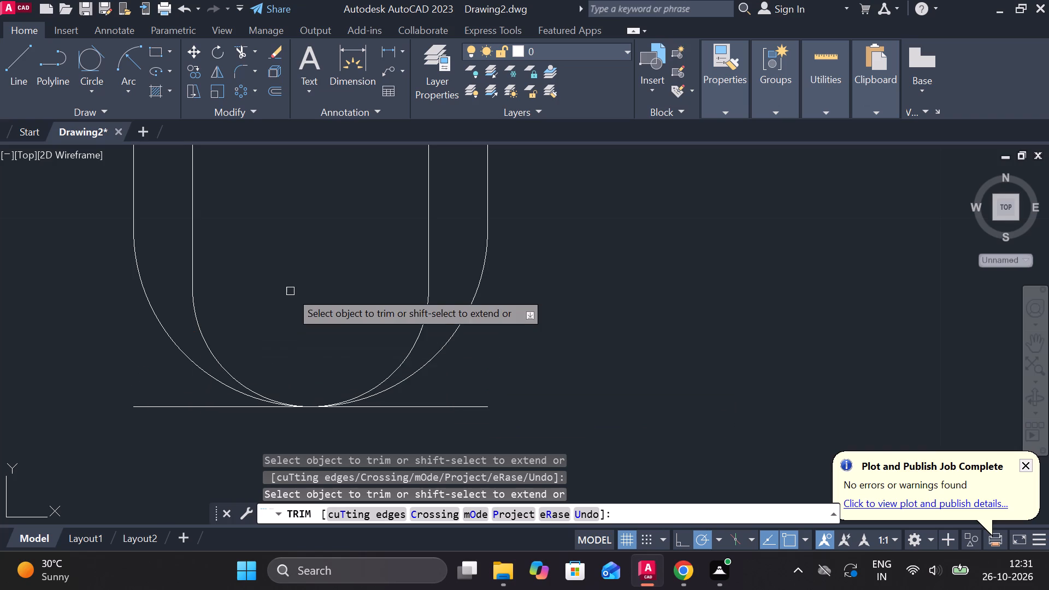
scroll(289, 288, down, 2)
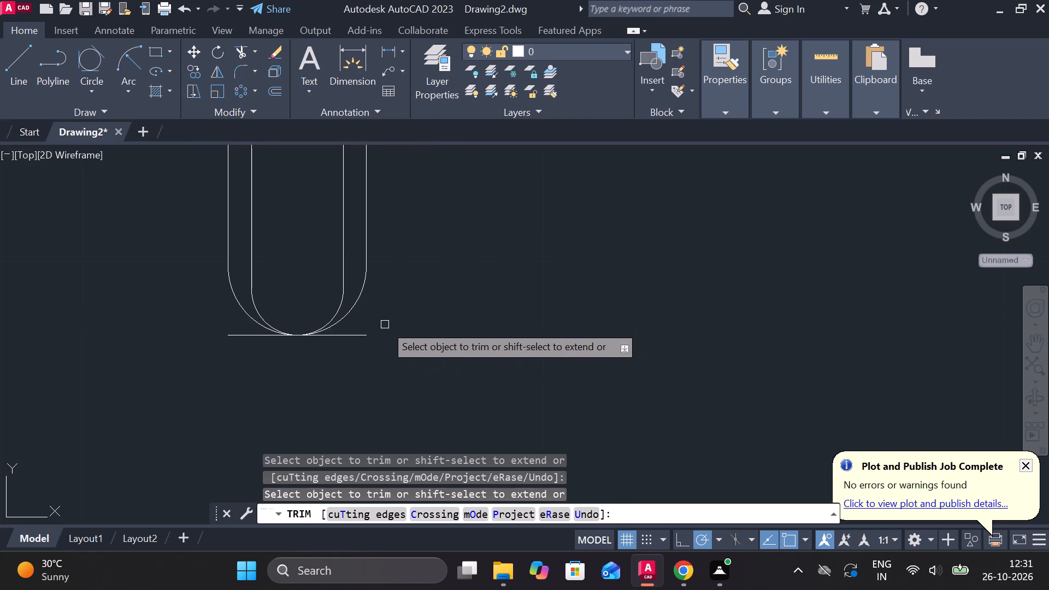
scroll(384, 324, up, 2)
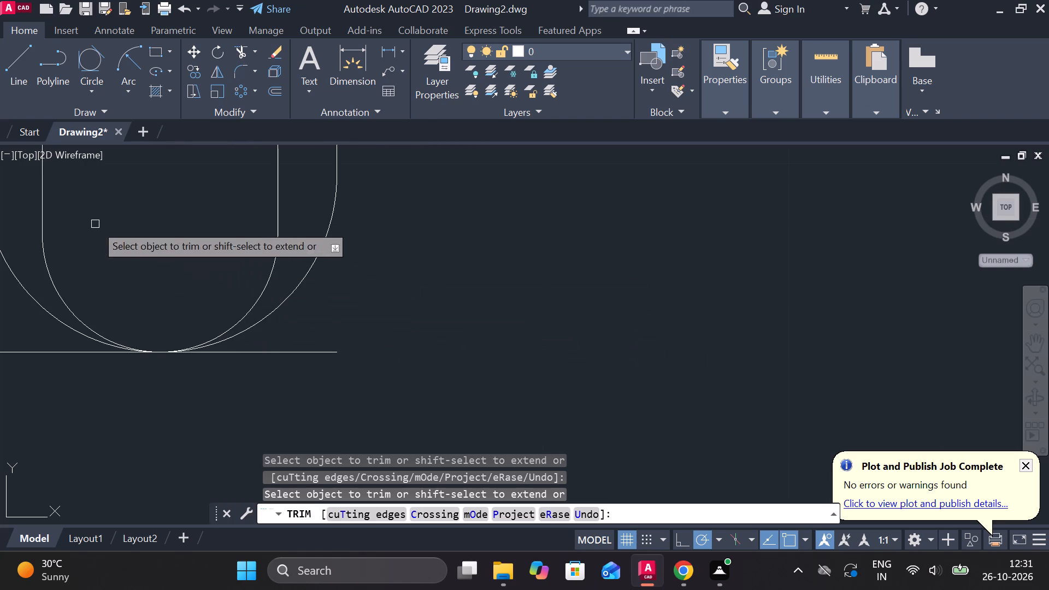
scroll(103, 258, down, 2)
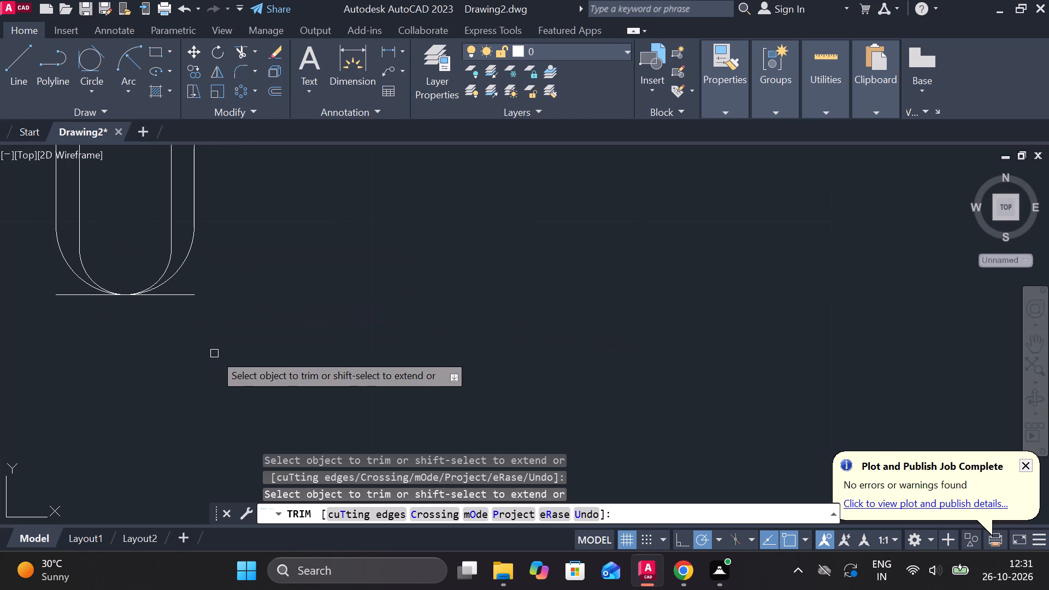
key(Escape)
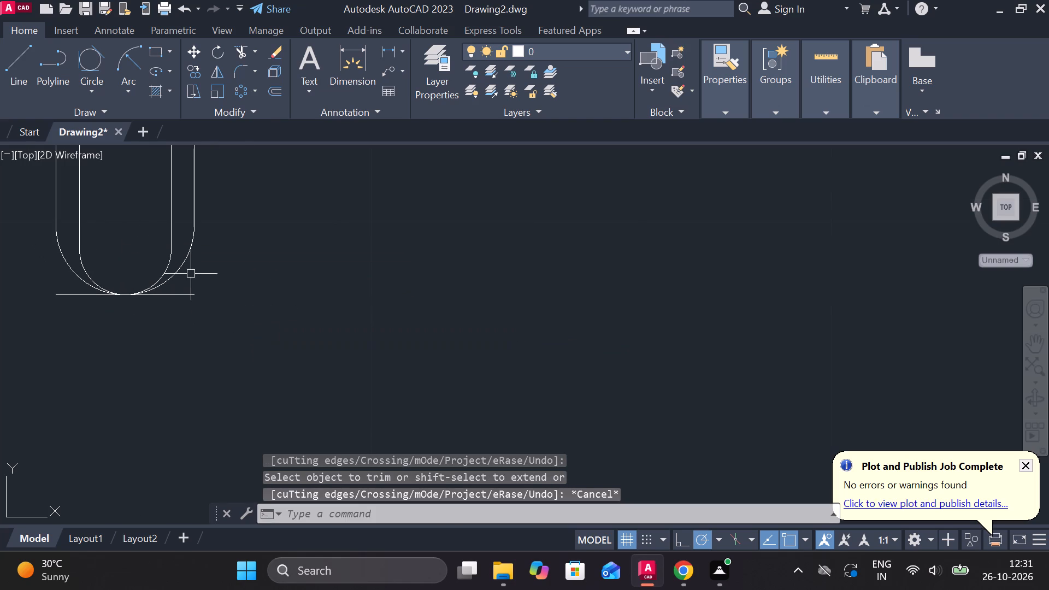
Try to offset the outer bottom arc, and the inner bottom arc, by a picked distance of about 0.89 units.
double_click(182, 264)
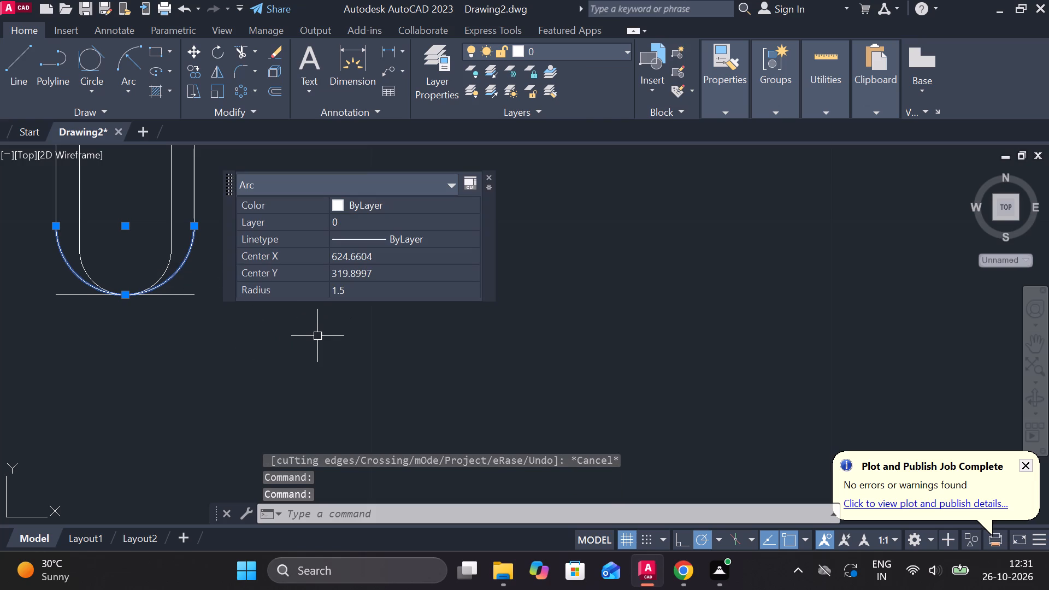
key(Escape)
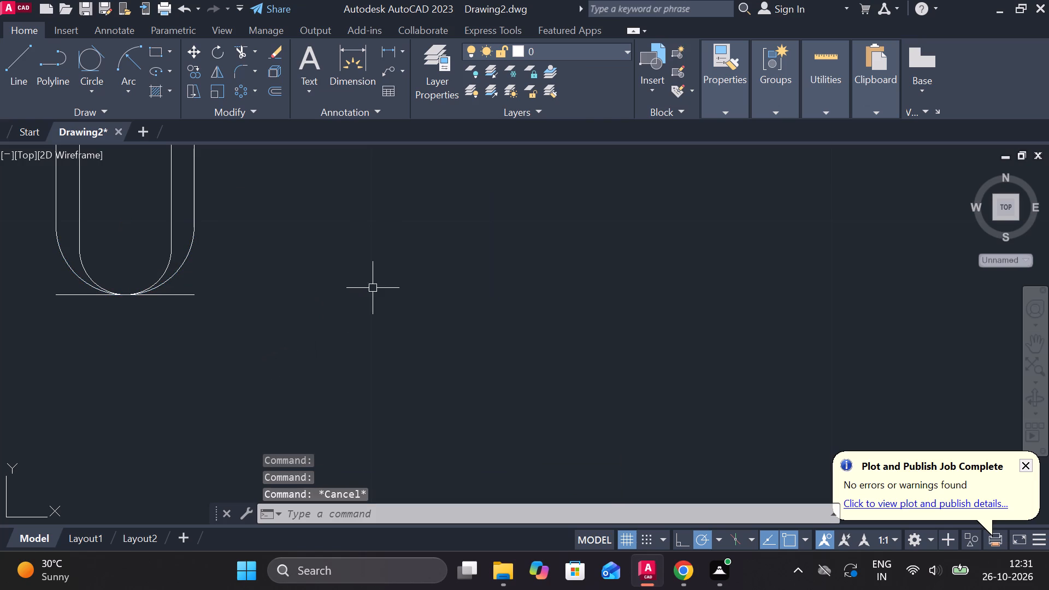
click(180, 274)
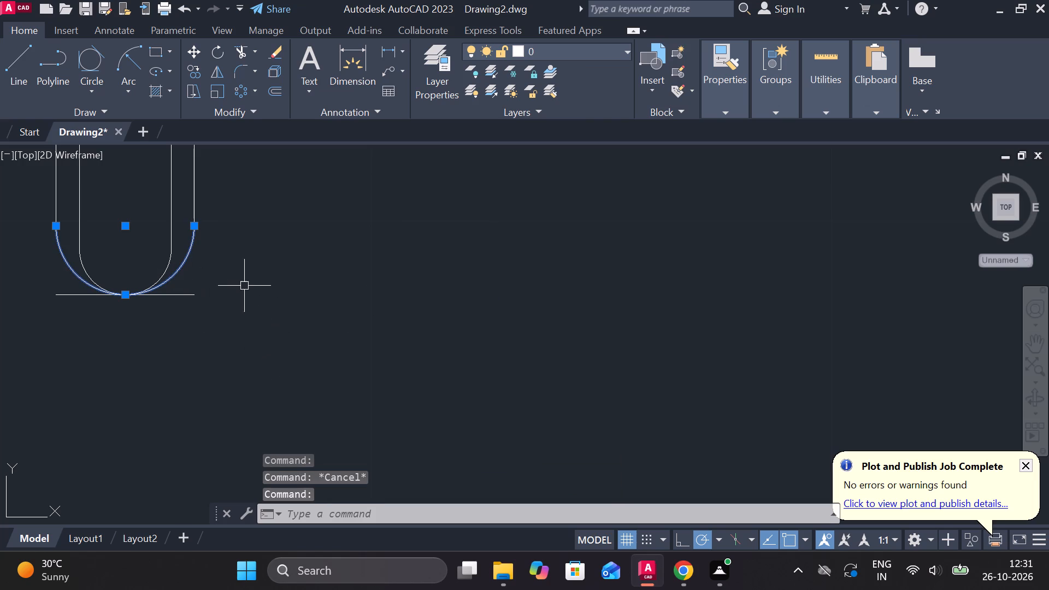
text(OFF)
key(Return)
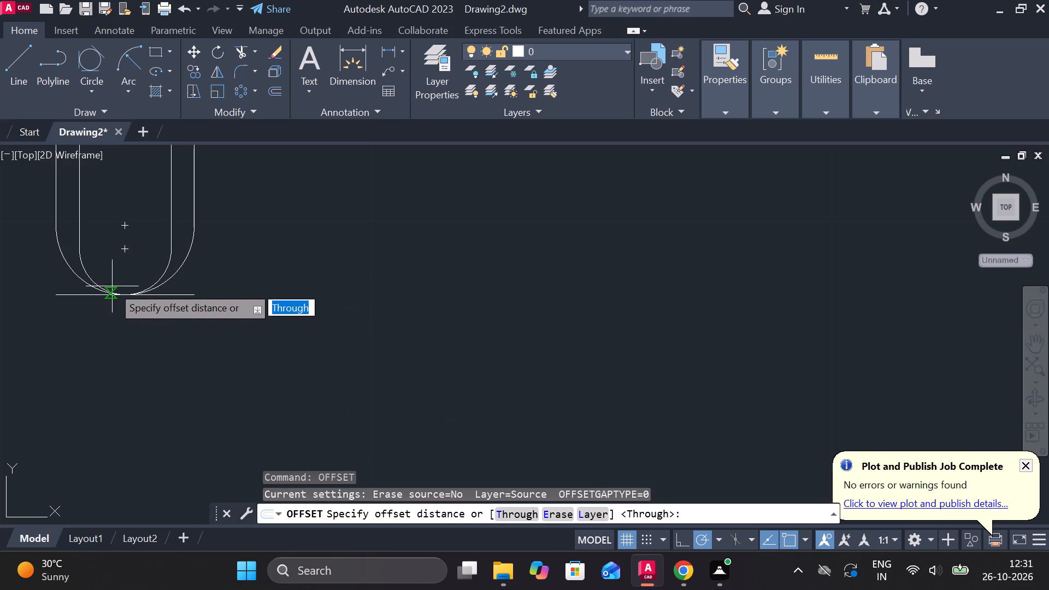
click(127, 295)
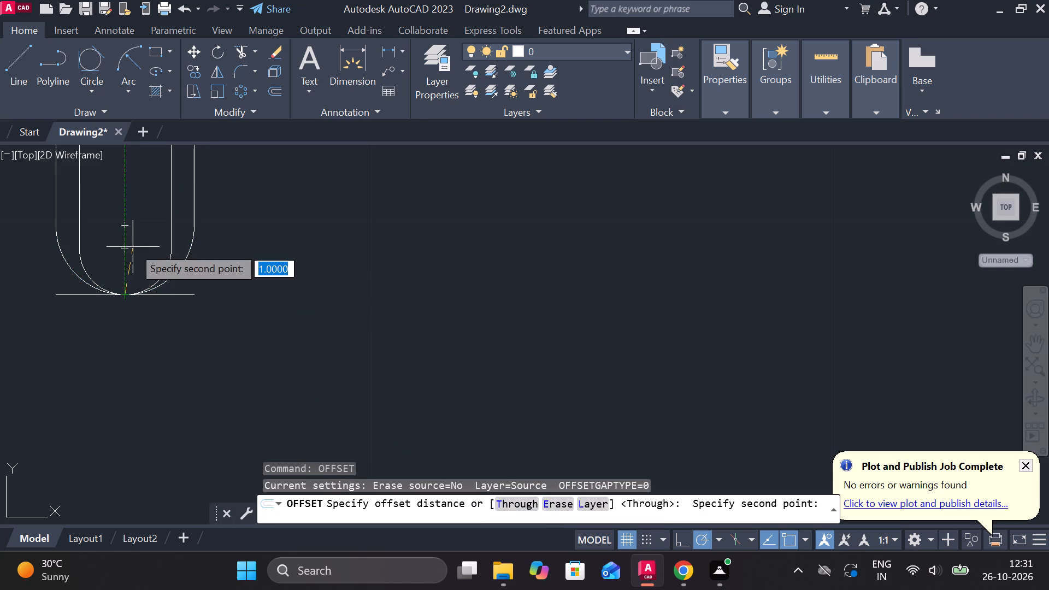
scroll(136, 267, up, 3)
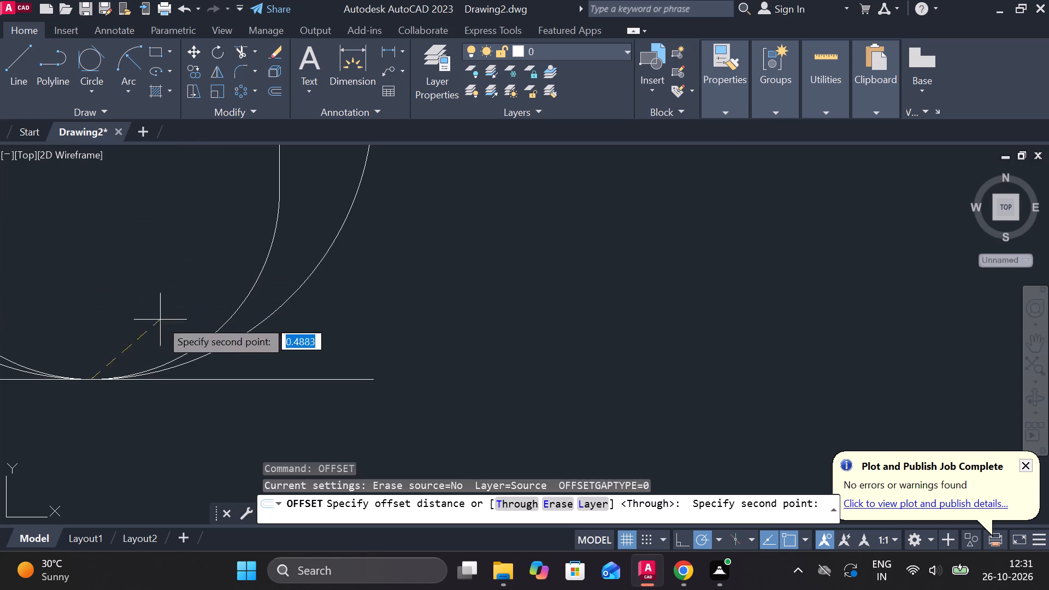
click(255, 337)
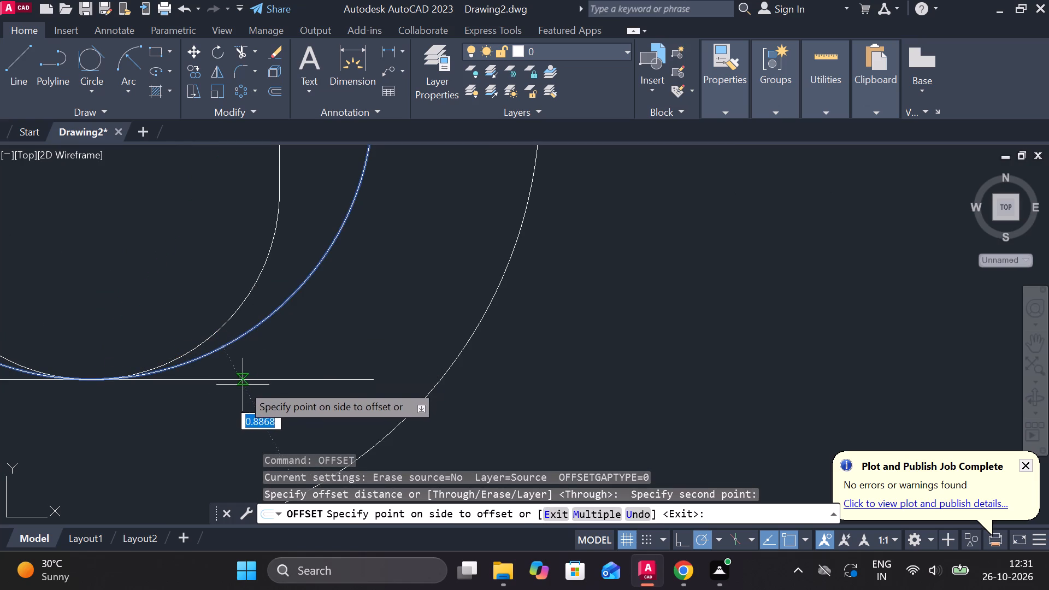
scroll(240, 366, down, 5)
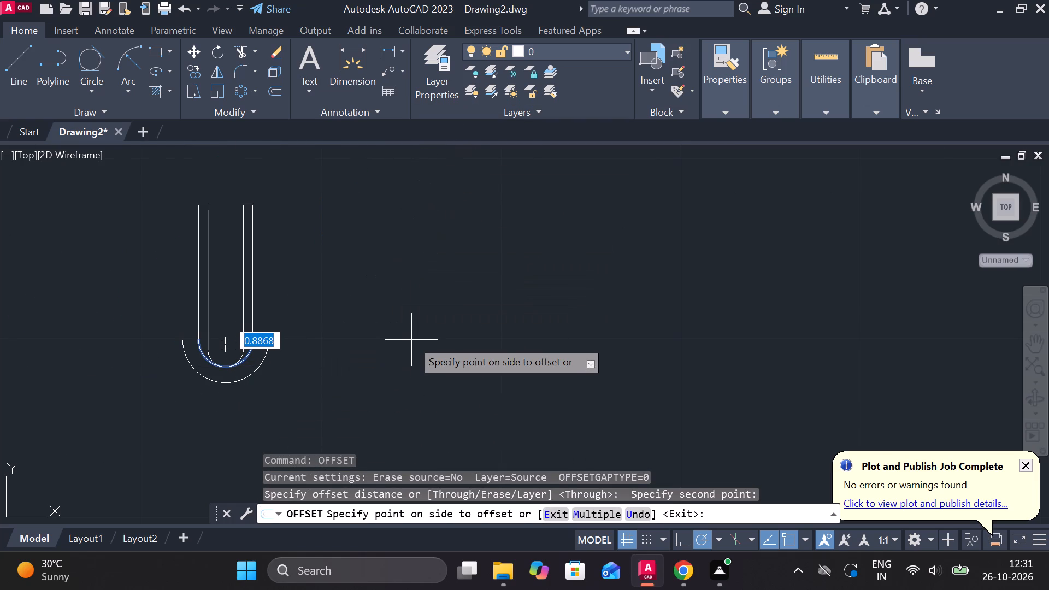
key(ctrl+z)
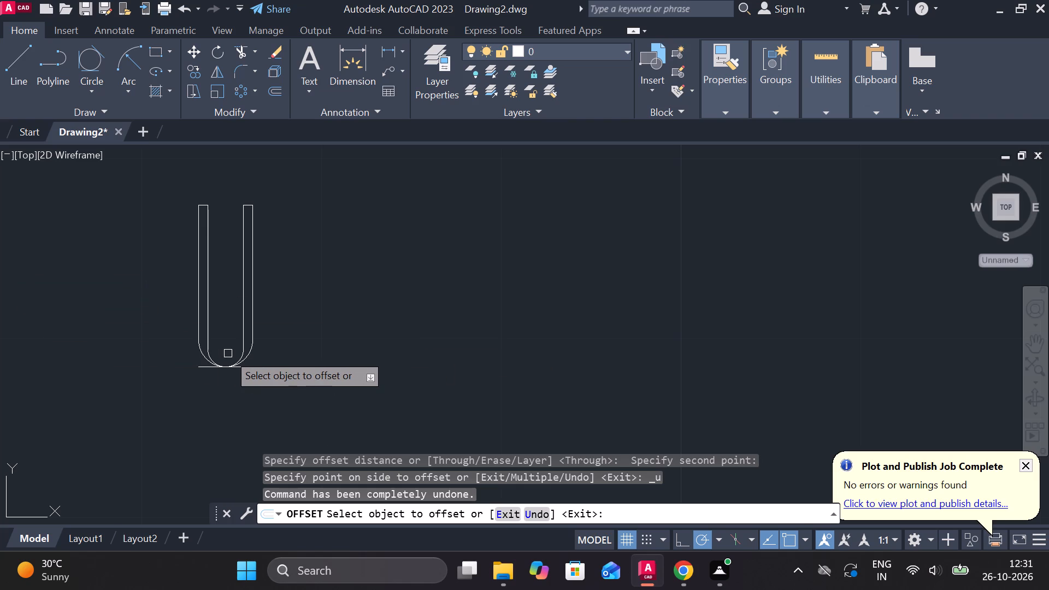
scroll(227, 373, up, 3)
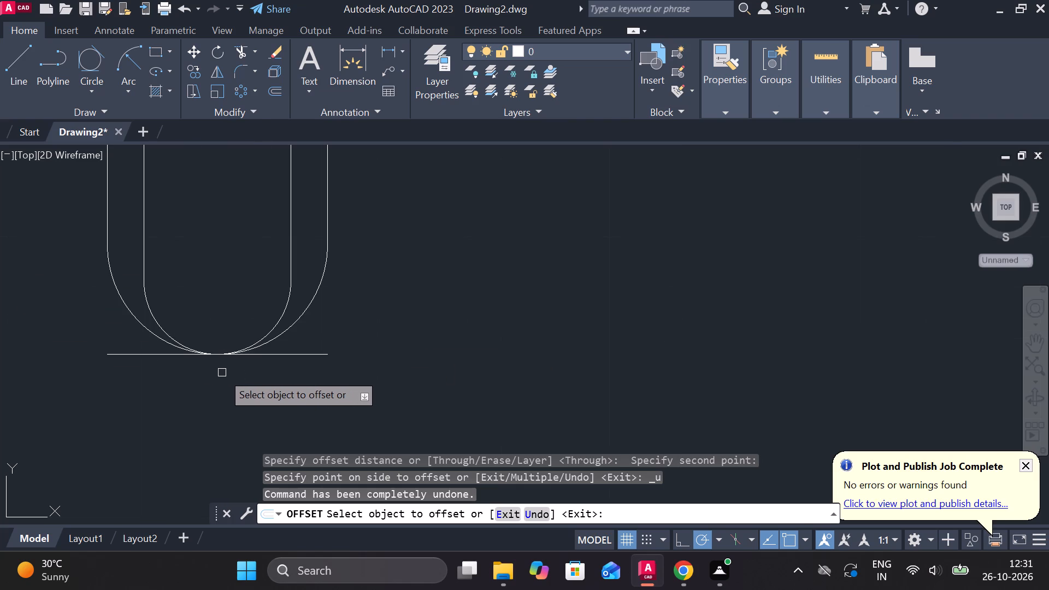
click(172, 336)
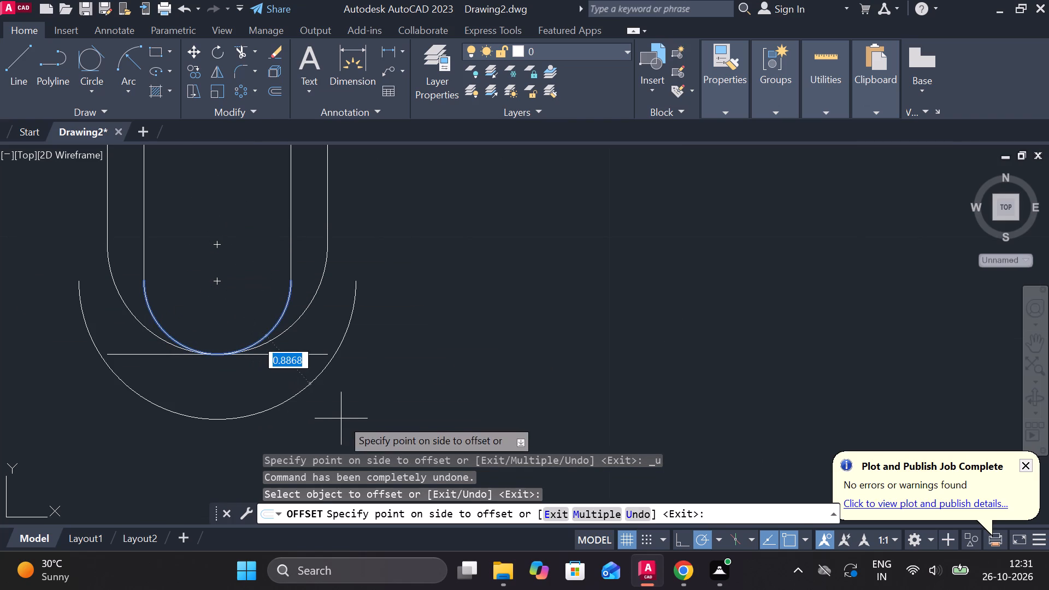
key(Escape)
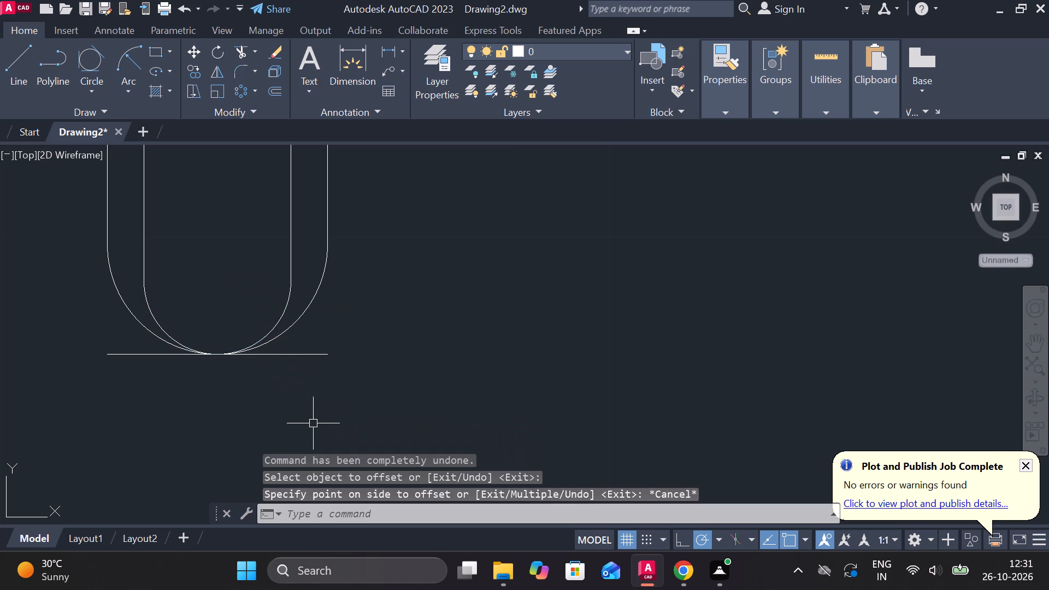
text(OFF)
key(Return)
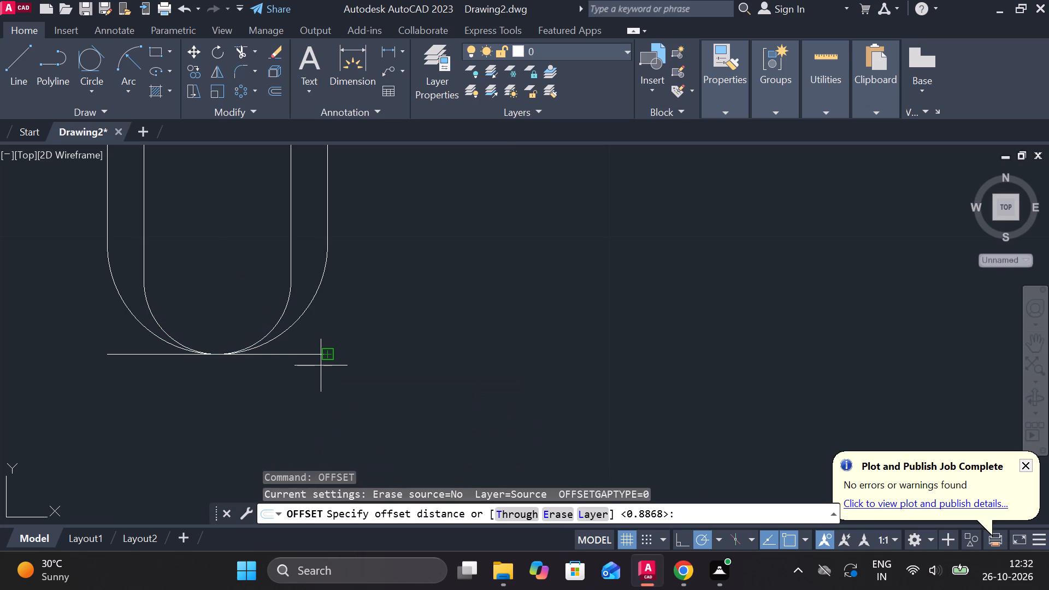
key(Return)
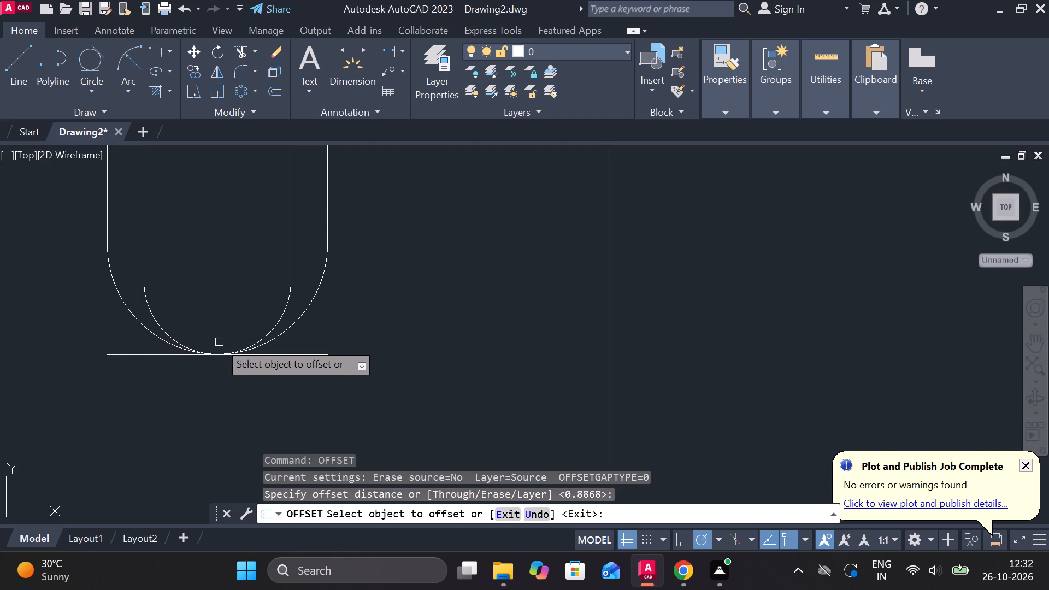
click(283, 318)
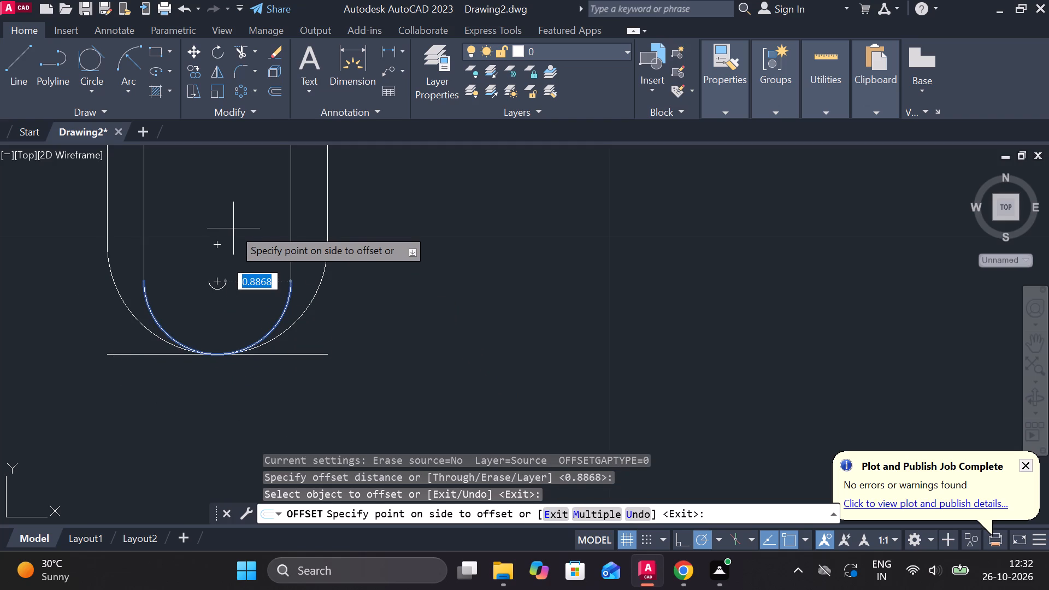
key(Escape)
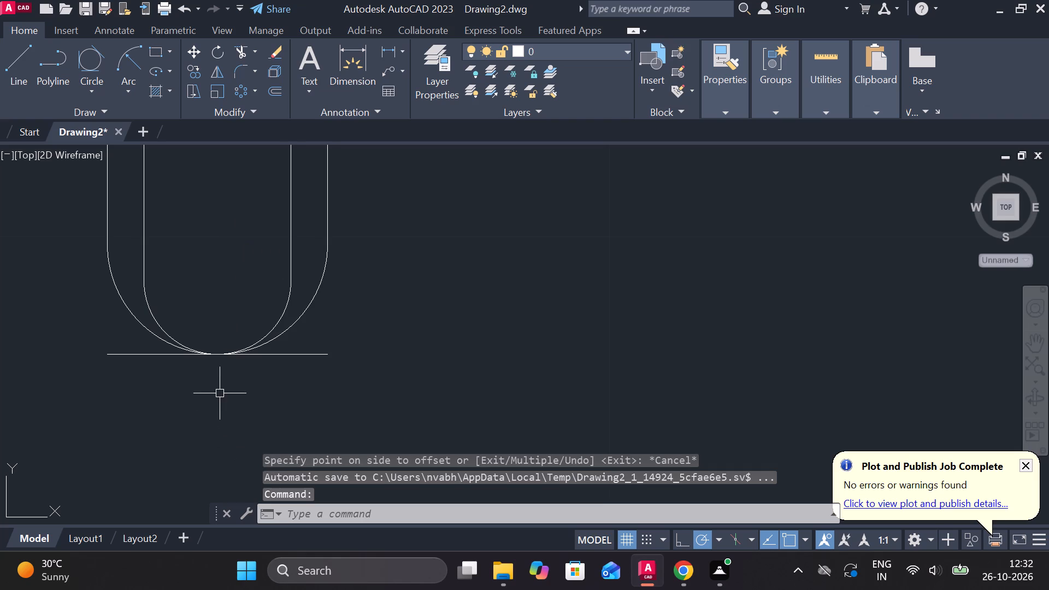
Delete the inner bottom arc that joins the lower ends of the two inner vertical lines.
scroll(221, 388, down, 3)
scroll(205, 357, up, 2)
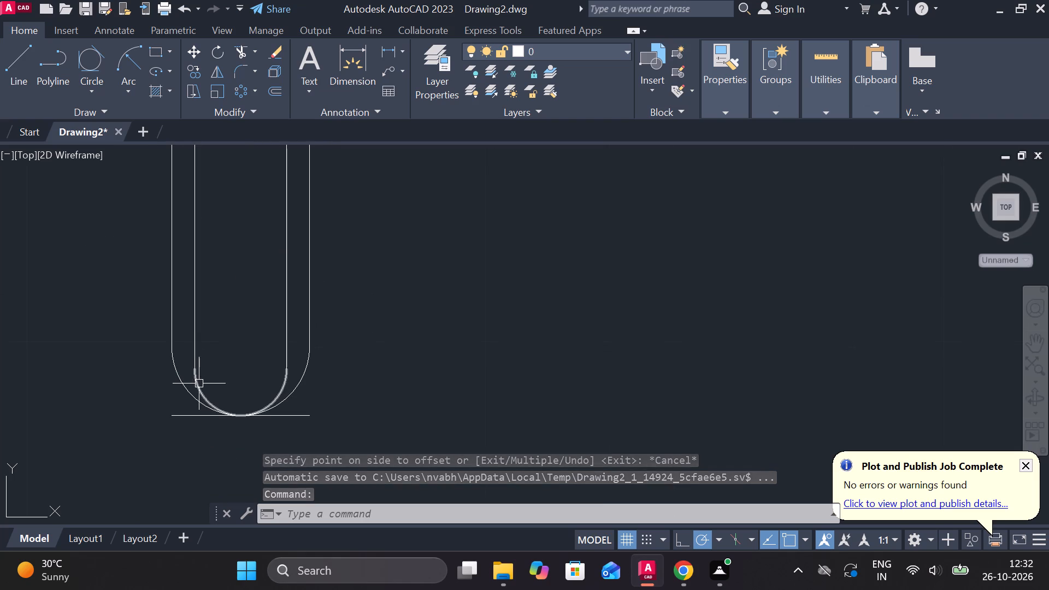
click(199, 383)
key(Delete)
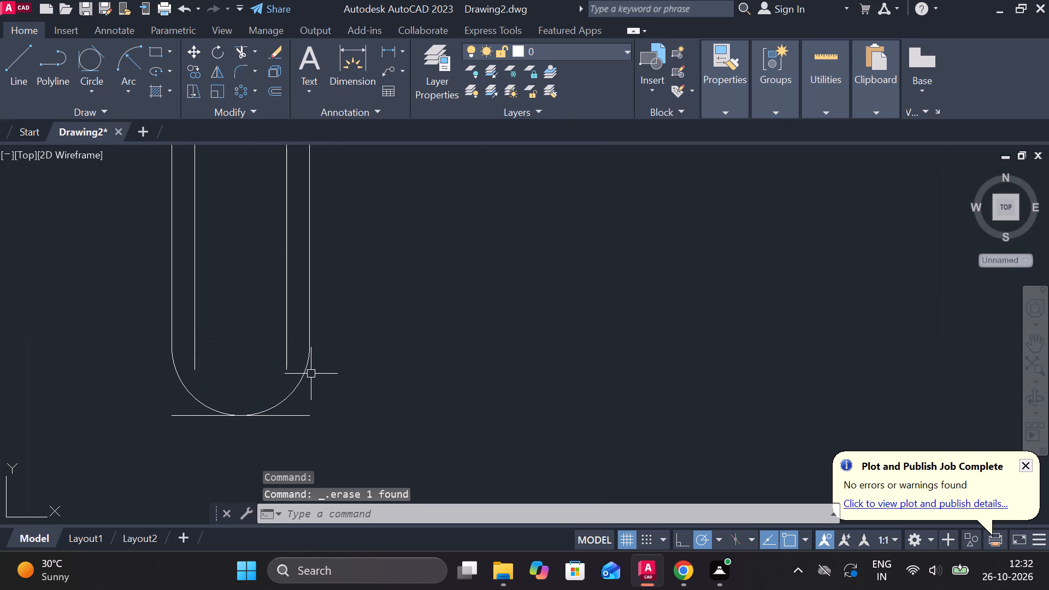
Offset the outer bottom arc inward by 0.5 units to form a concentric inner arc.
click(272, 409)
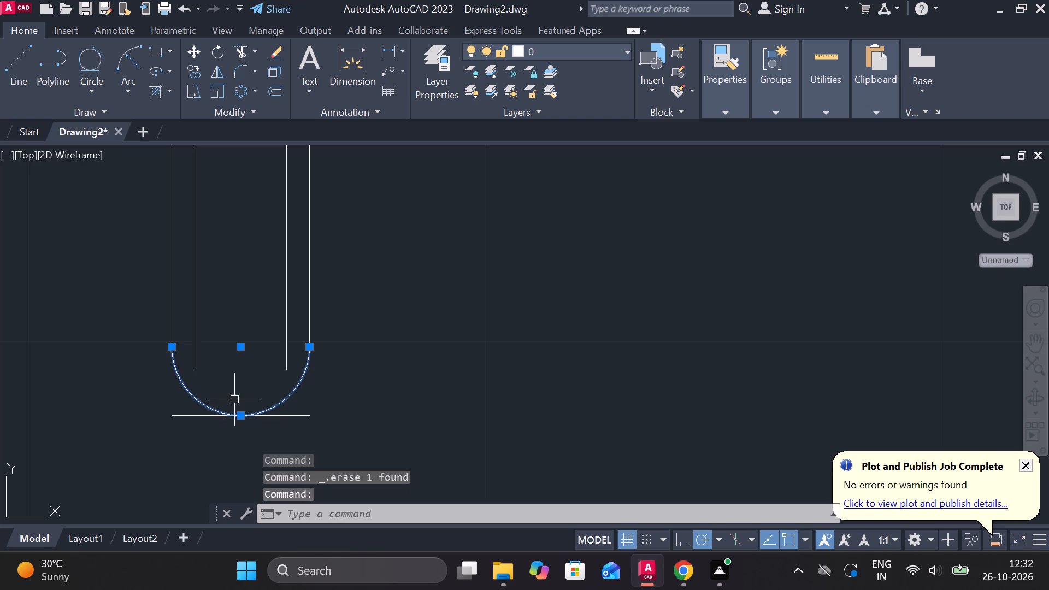
key(o)
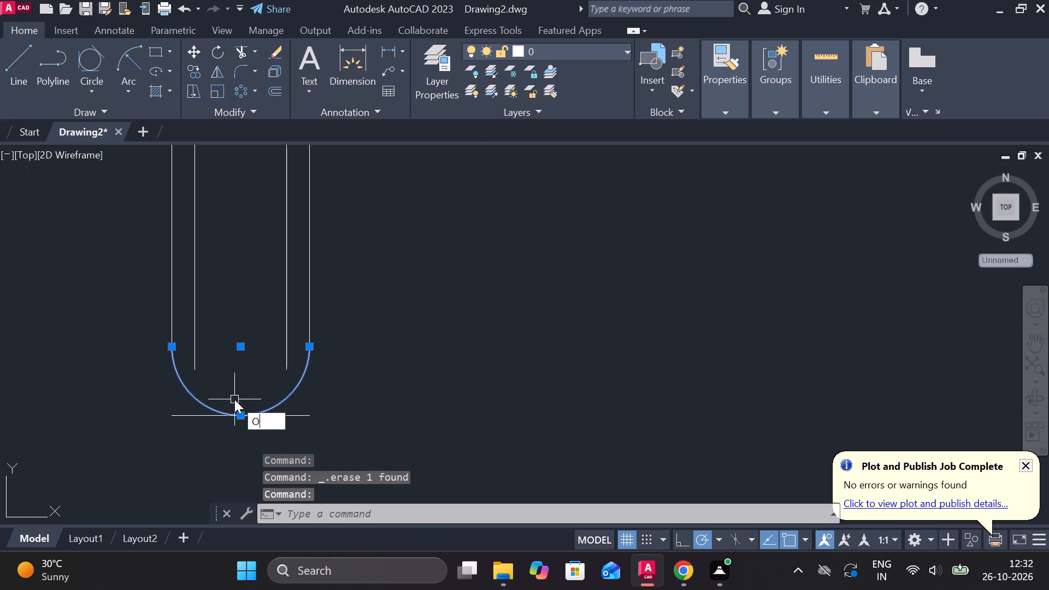
text(FF)
key(Return)
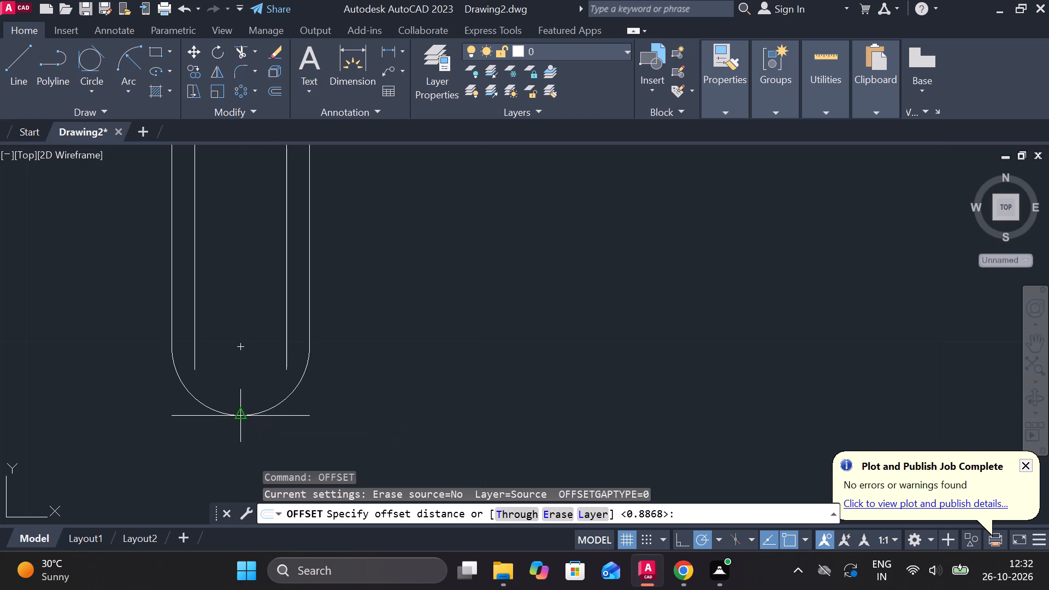
text(0.)
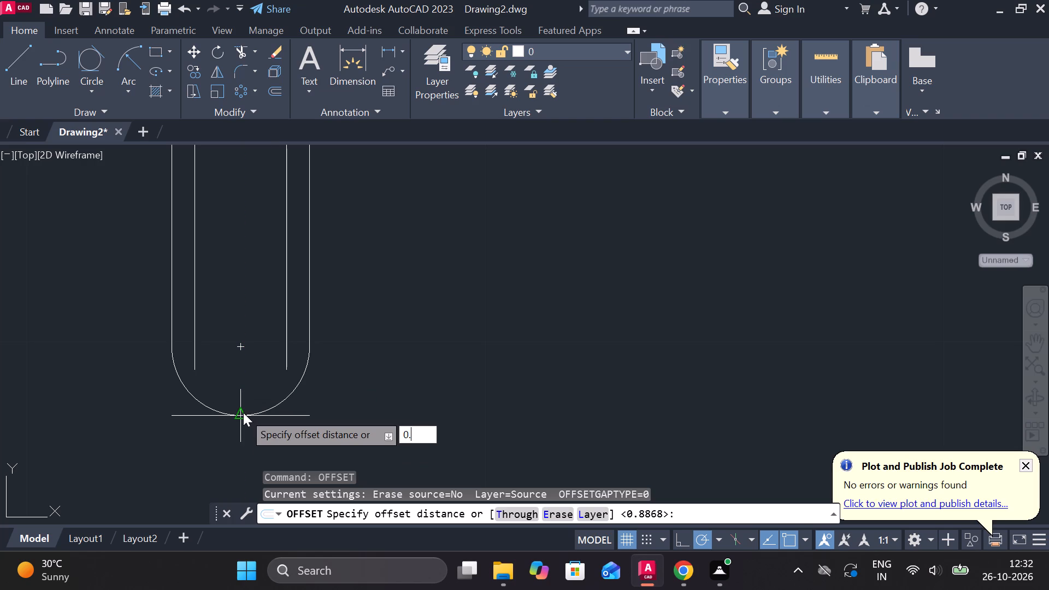
key(5)
key(Return)
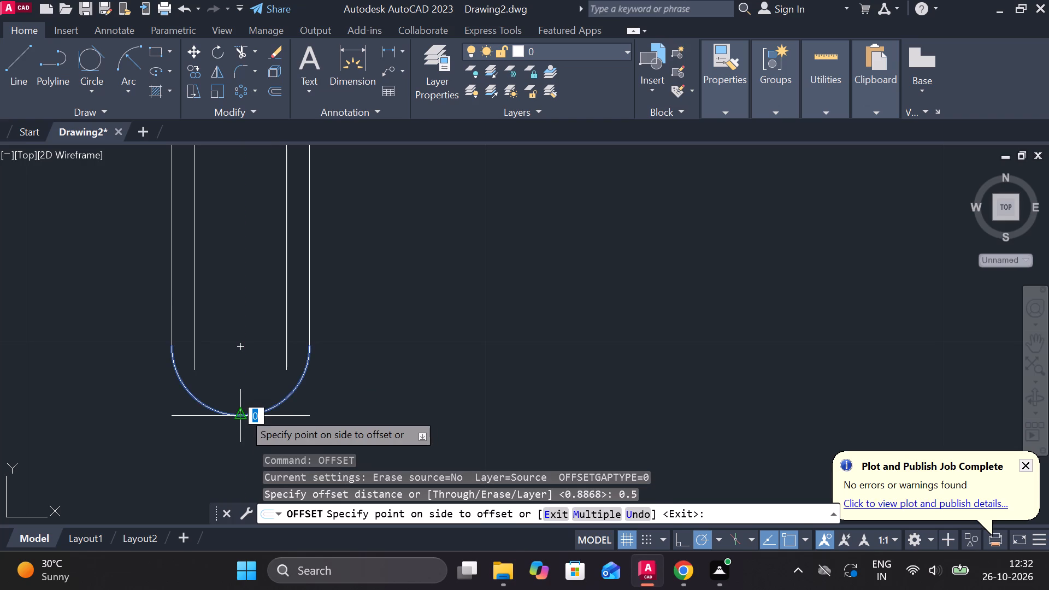
click(226, 374)
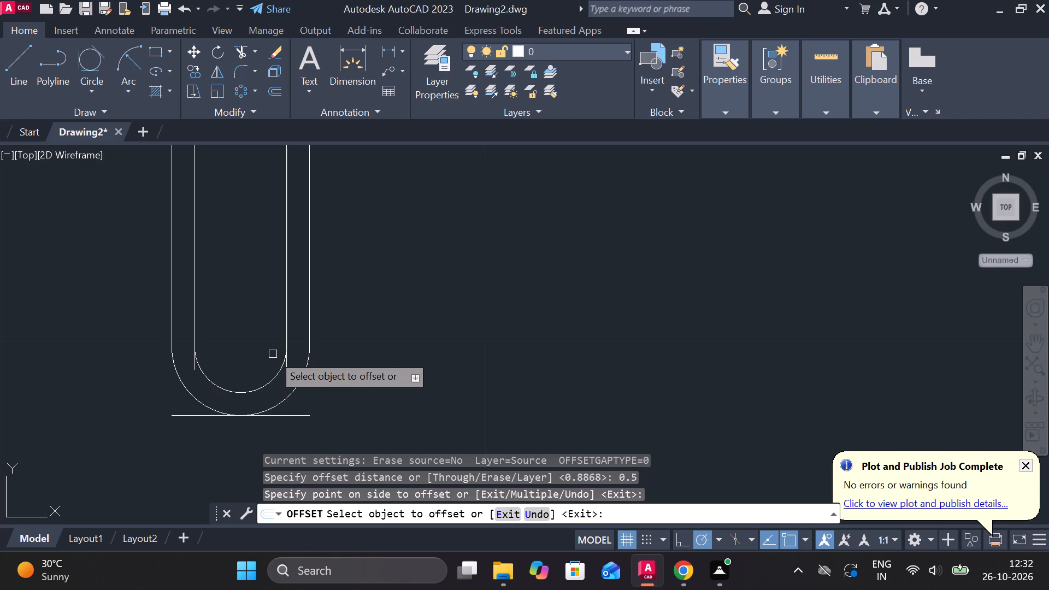
Trim the lower ends of both inner vertical lines back to where the inner arc begins.
scroll(273, 354, up, 2)
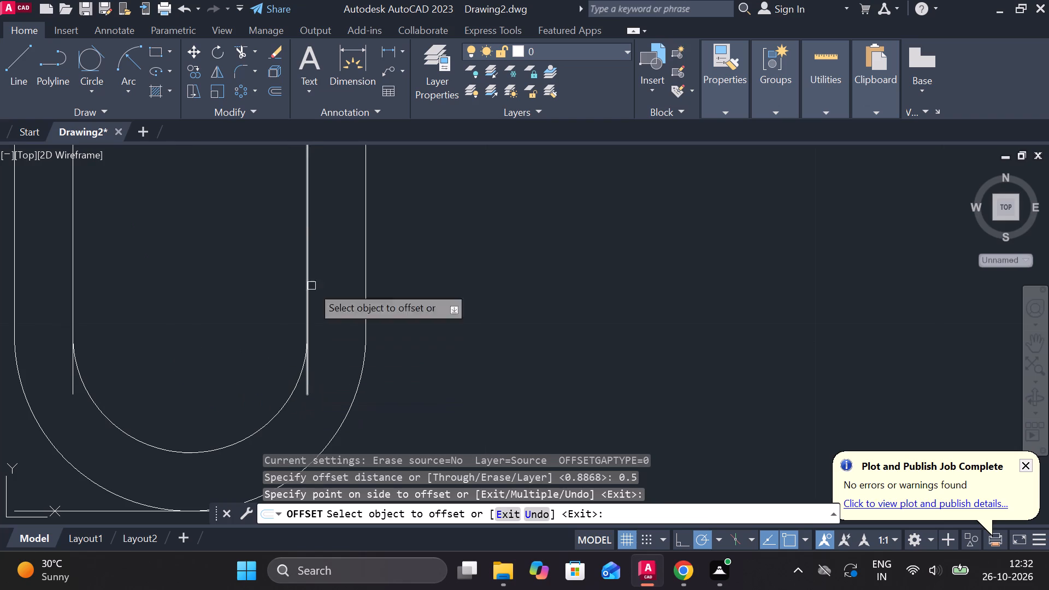
click(246, 50)
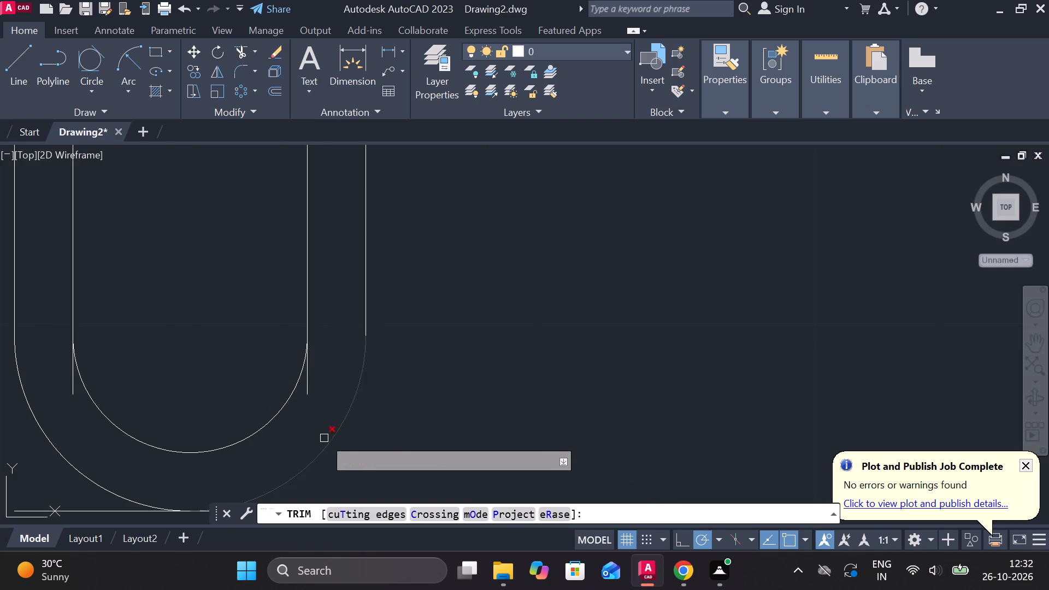
click(310, 392)
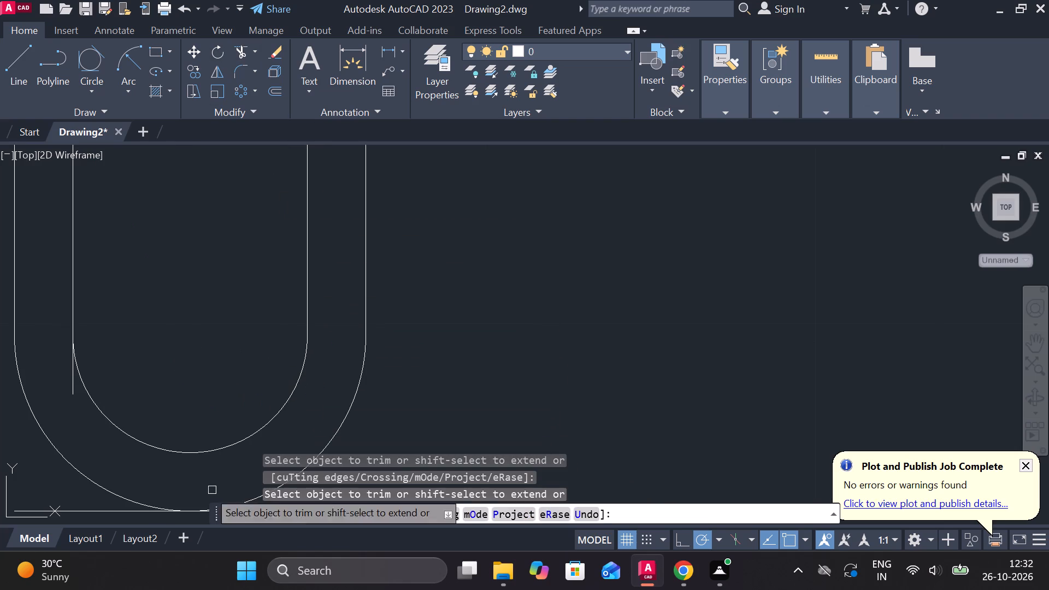
click(69, 393)
scroll(201, 309, down, 4)
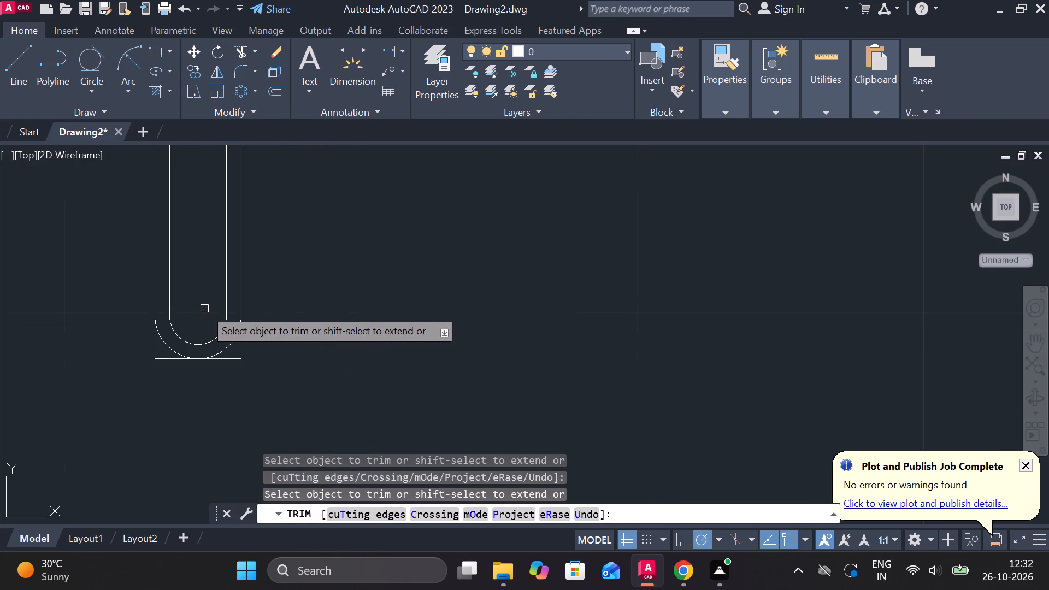
scroll(381, 179, down, 3)
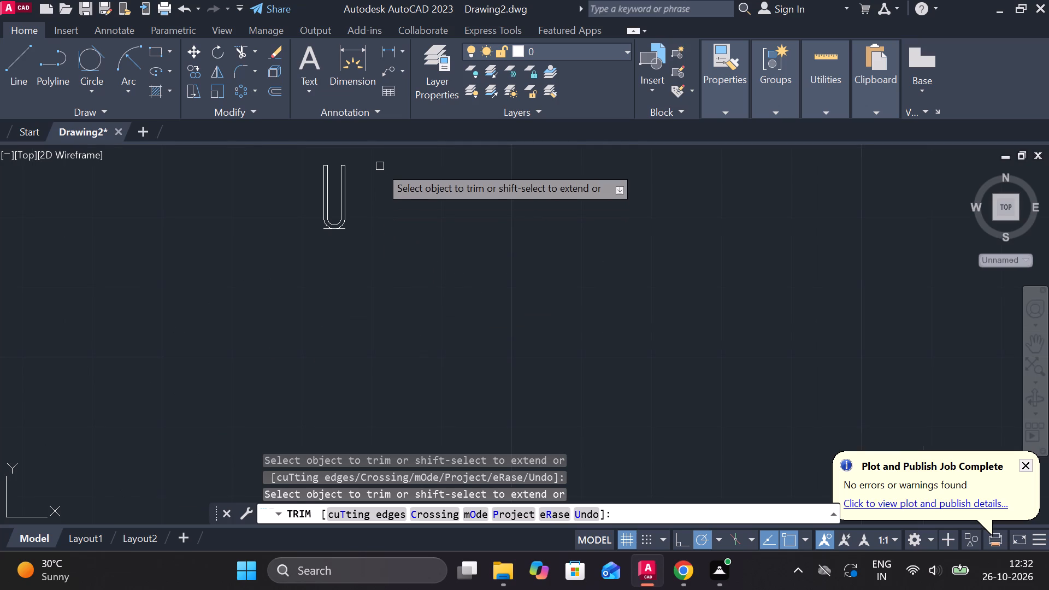
key(Escape)
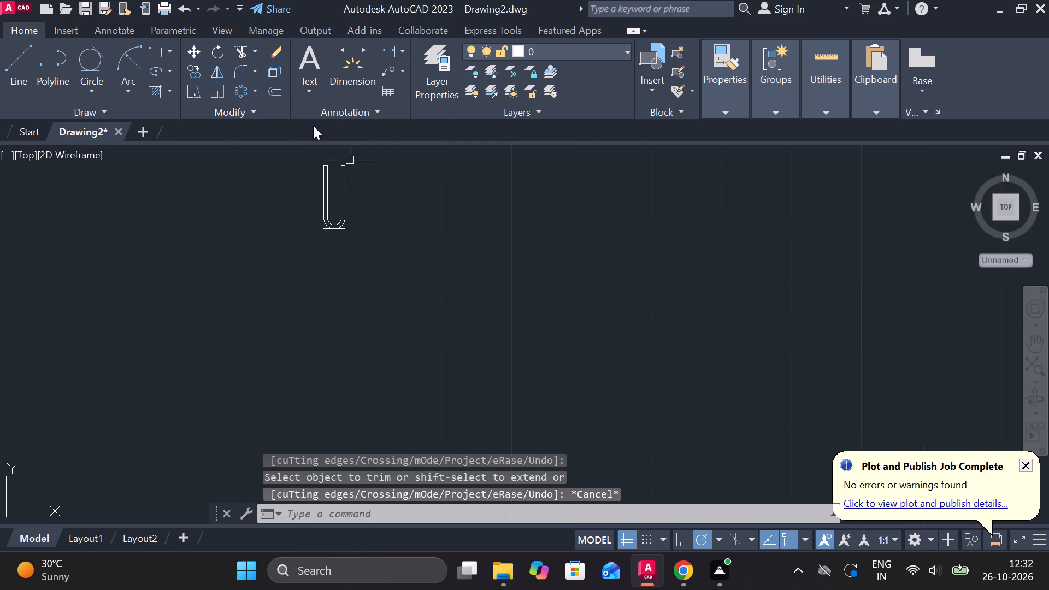
Trim away both halves of the horizontal bottom line on either side of the outer arc.
click(233, 48)
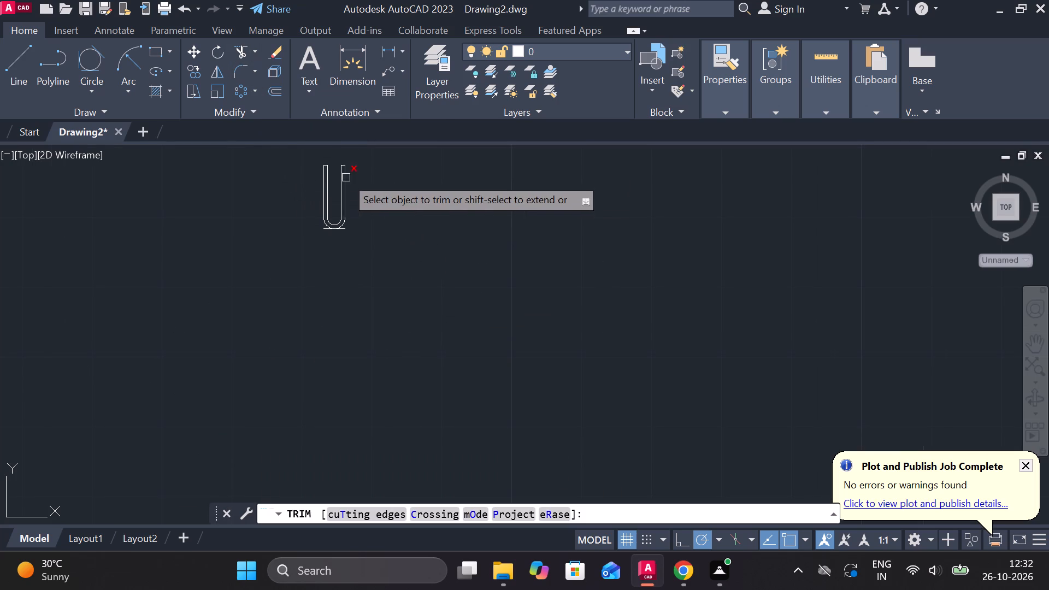
scroll(346, 178, up, 4)
scroll(360, 442, down, 3)
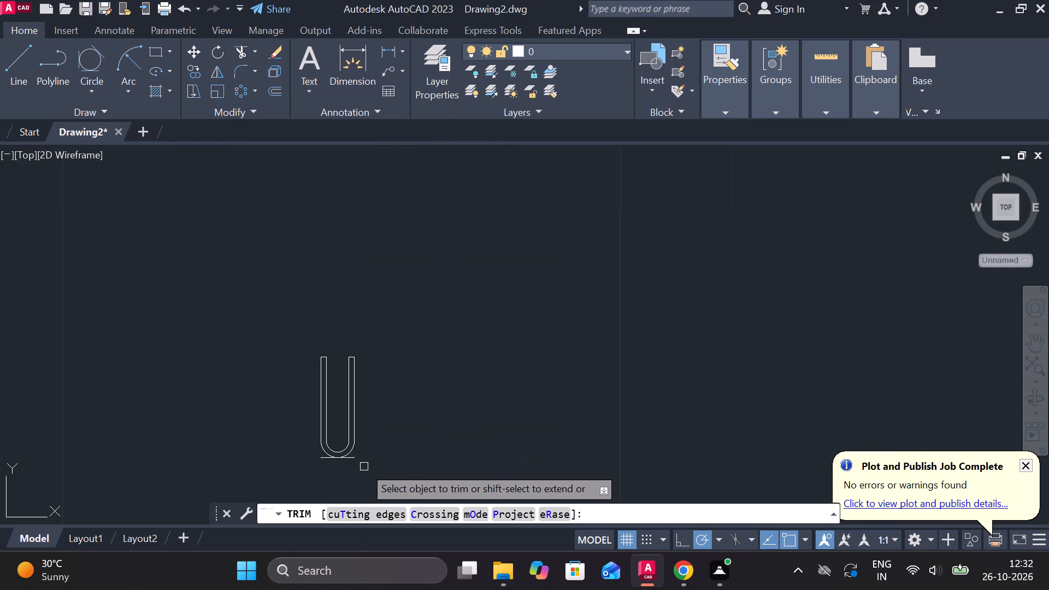
click(357, 462)
scroll(373, 371, up, 2)
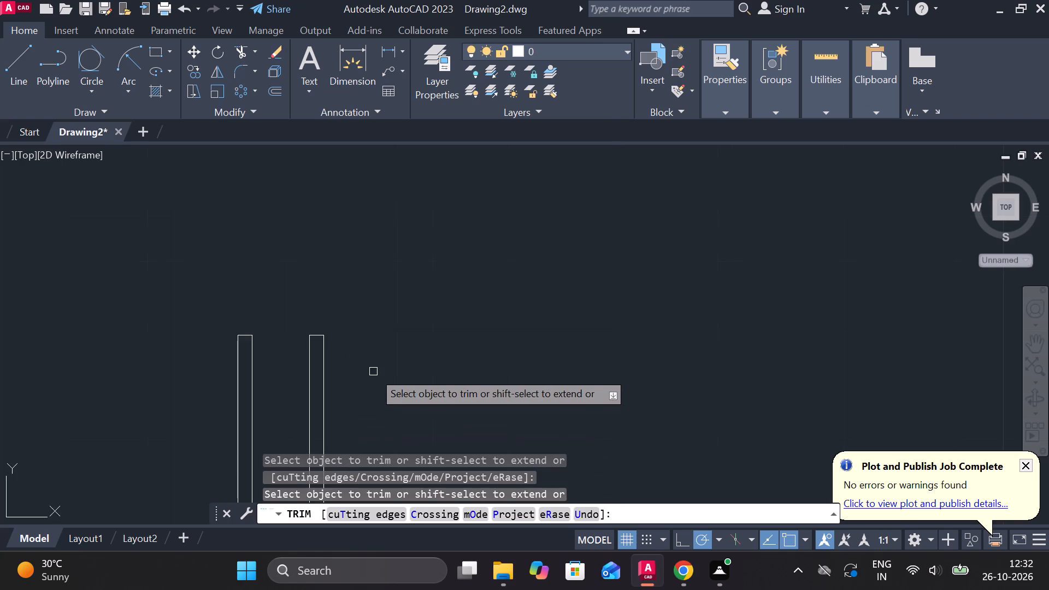
scroll(364, 382, down, 6)
scroll(346, 419, up, 4)
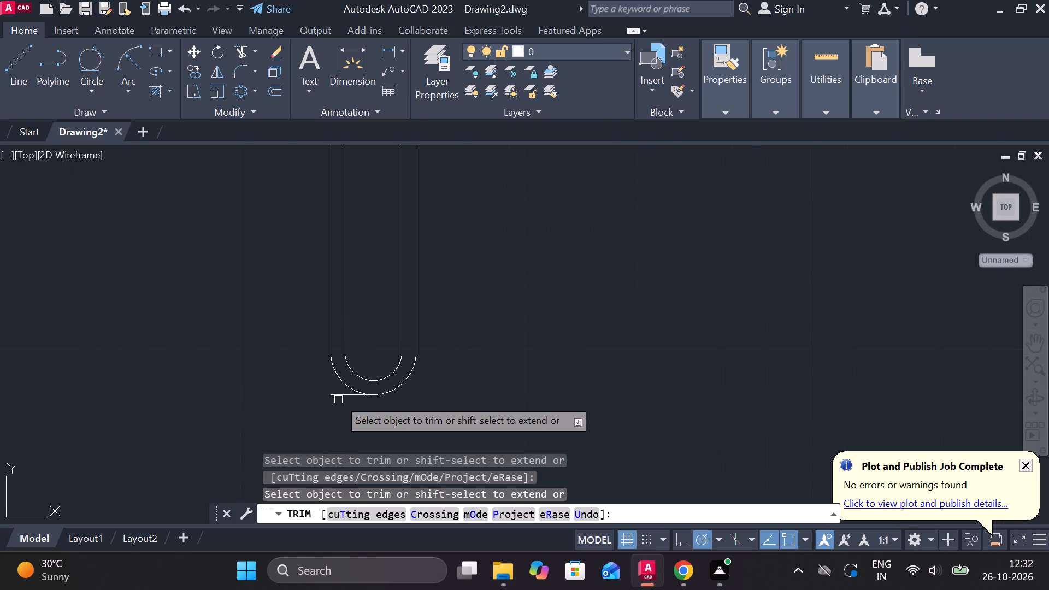
click(338, 397)
key(Escape)
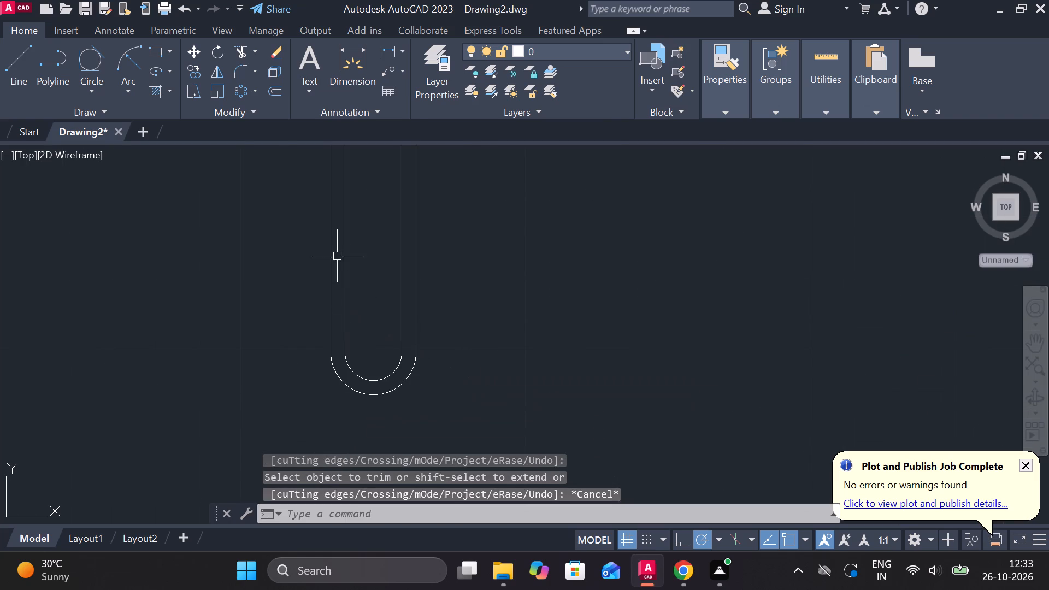
Copy the whole U-shaped view to the empty space on the far side of the part view dimensioned 70 and 8.
scroll(337, 252, down, 4)
double_click(265, 174)
click(408, 336)
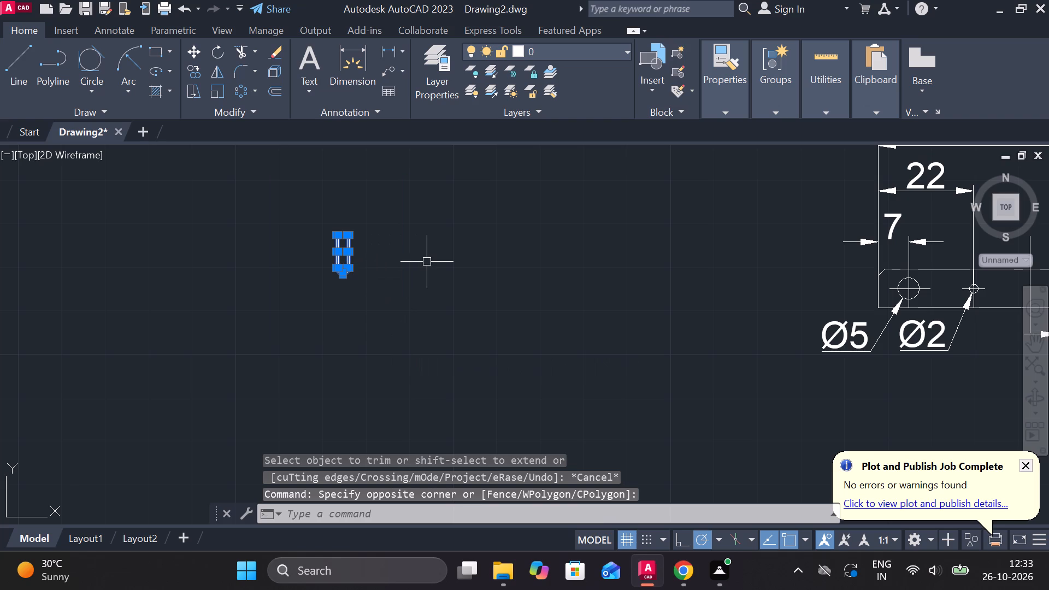
text(CO)
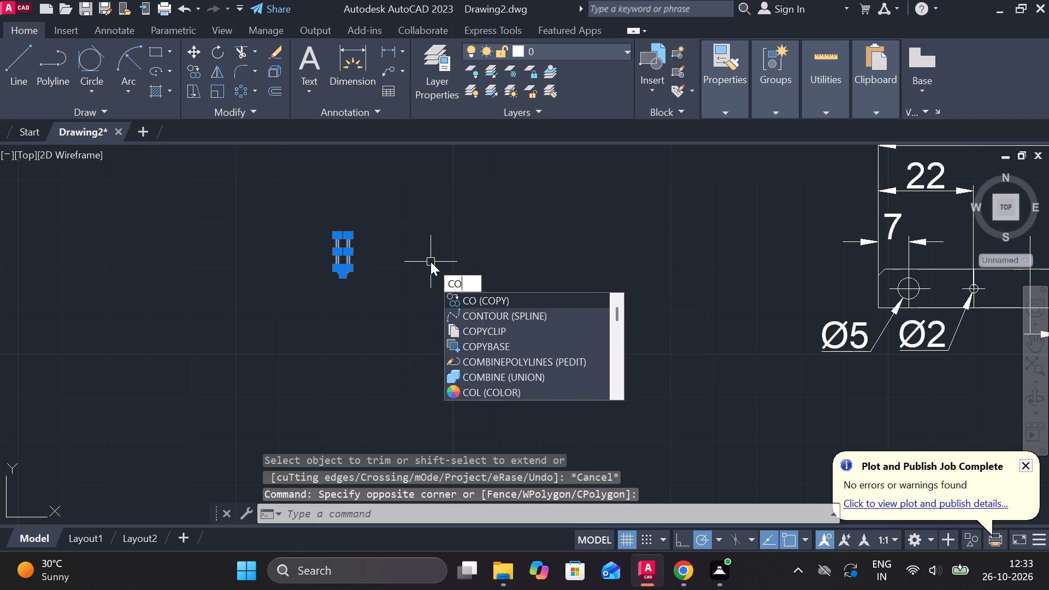
key(Return)
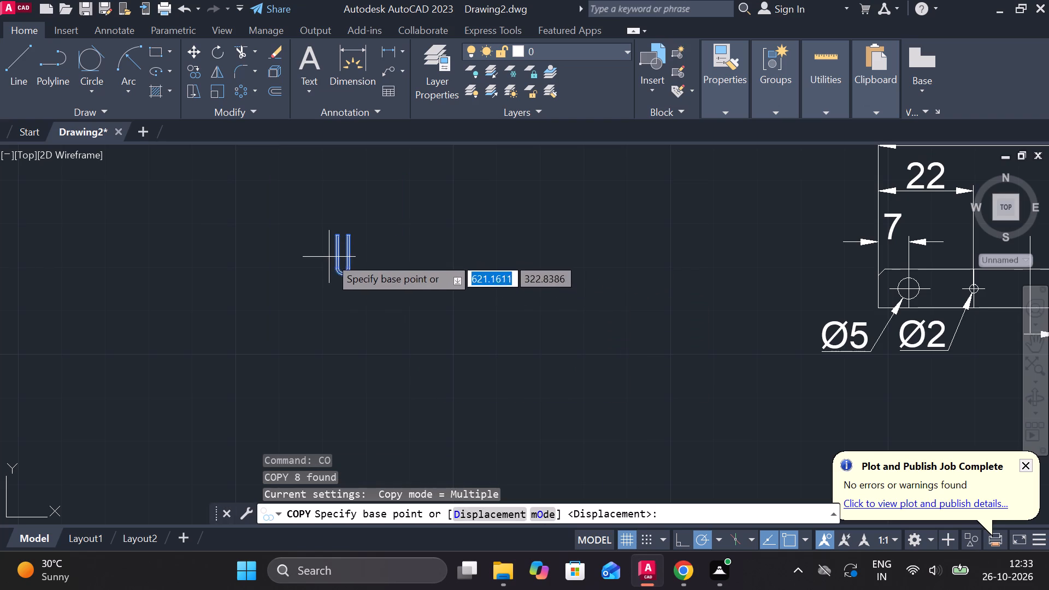
click(514, 251)
scroll(521, 273, down, 3)
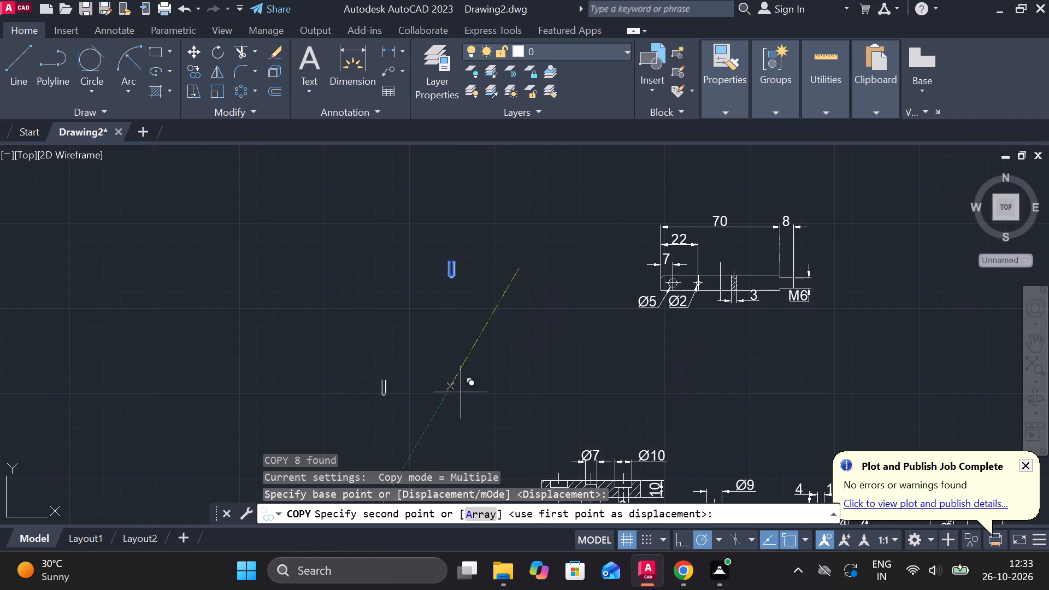
scroll(856, 362, down, 3)
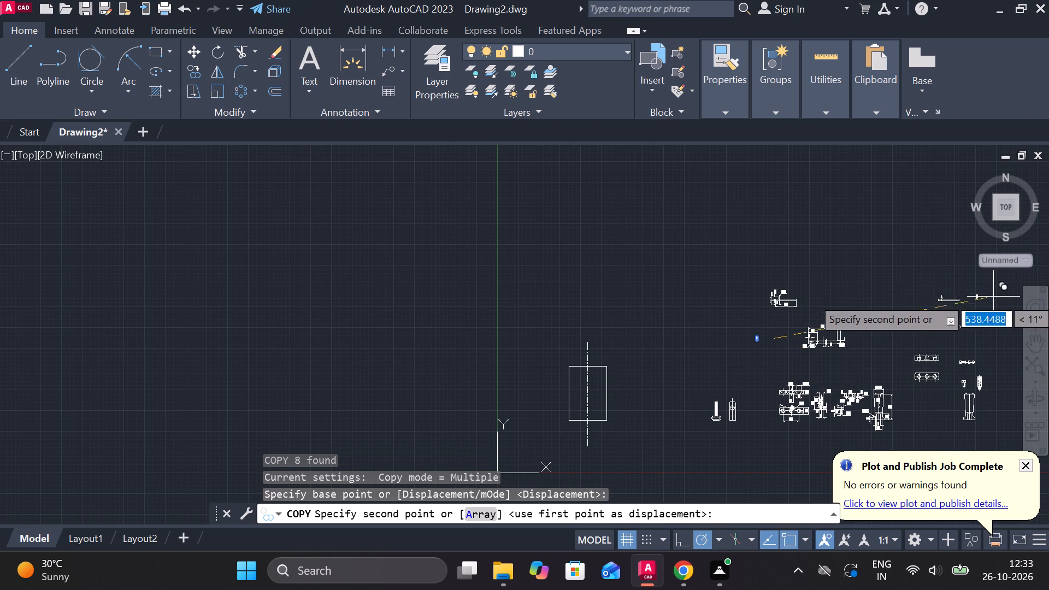
click(913, 344)
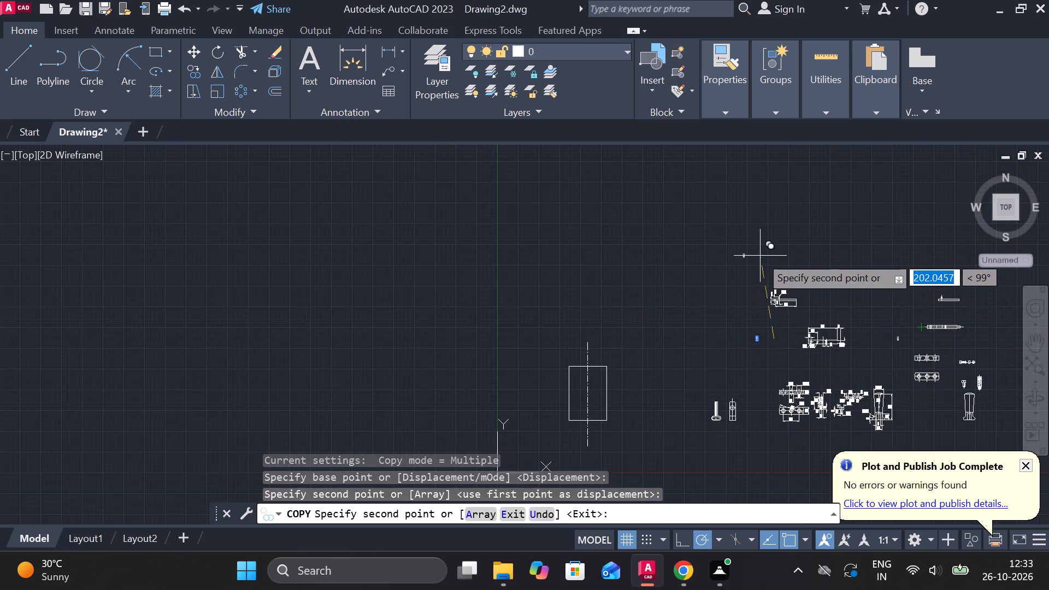
key(Escape)
Add a horizontal linear dimension for the overall width above the upper end of the original U-shaped view.
scroll(766, 340, up, 6)
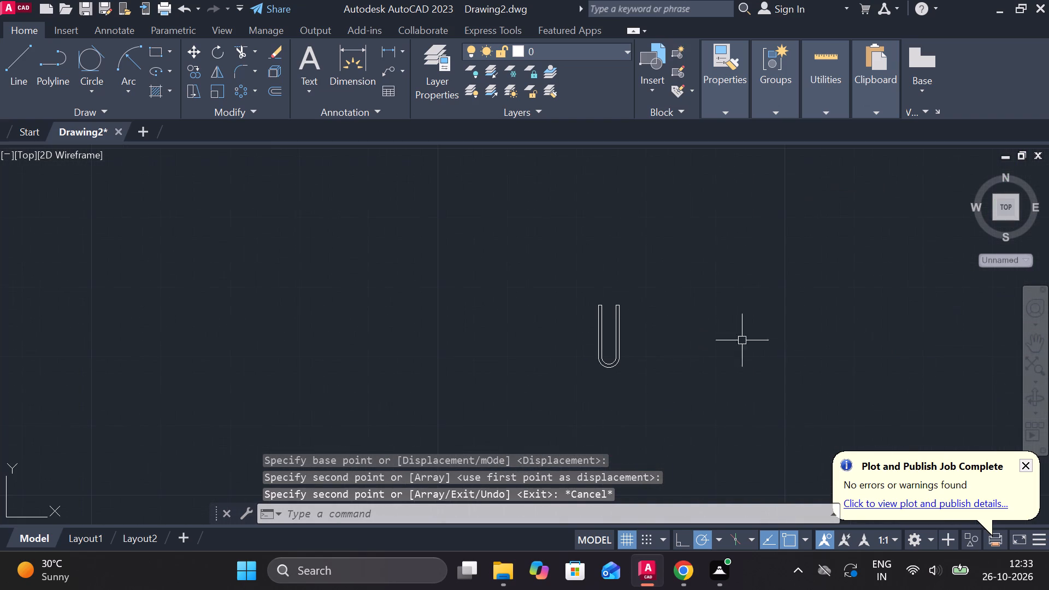
click(395, 50)
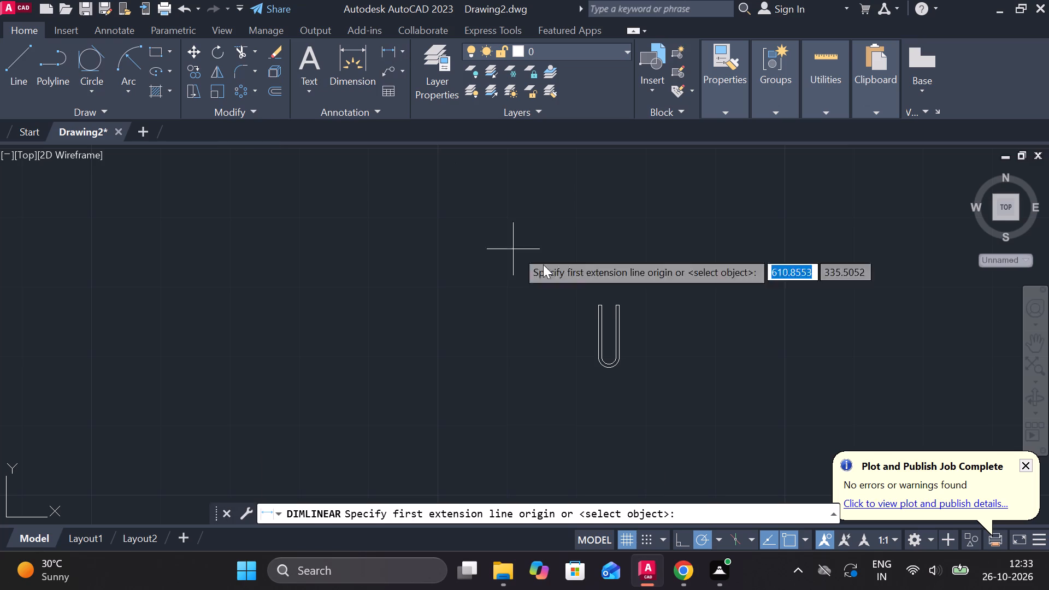
click(599, 302)
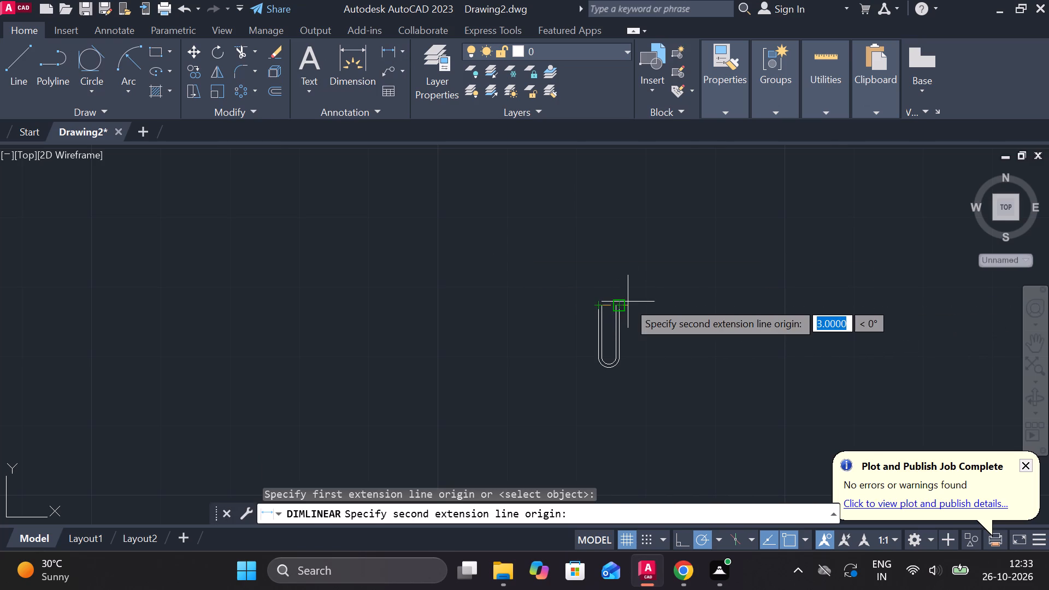
click(628, 302)
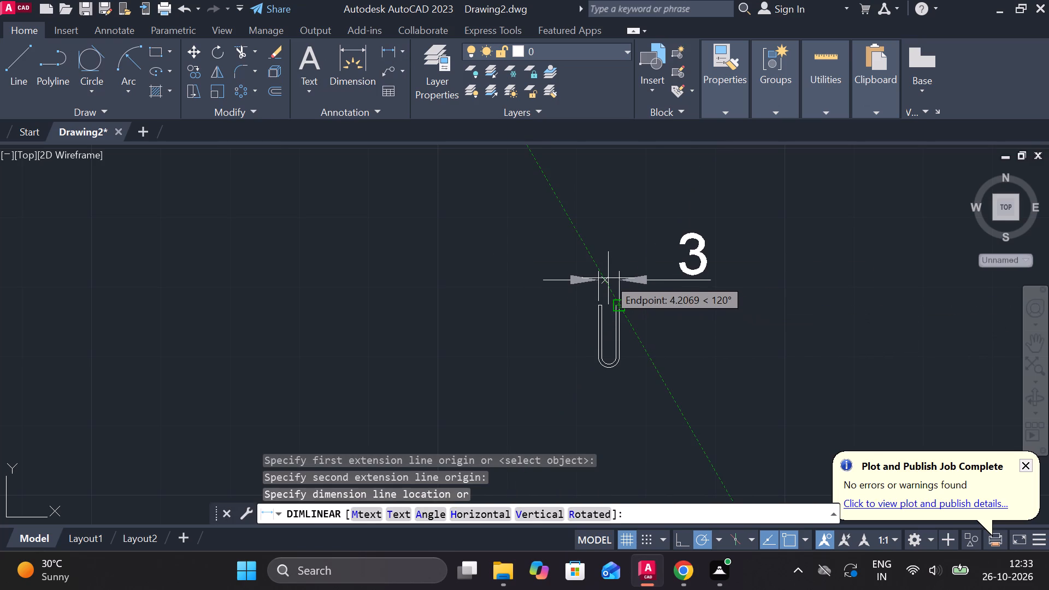
click(609, 287)
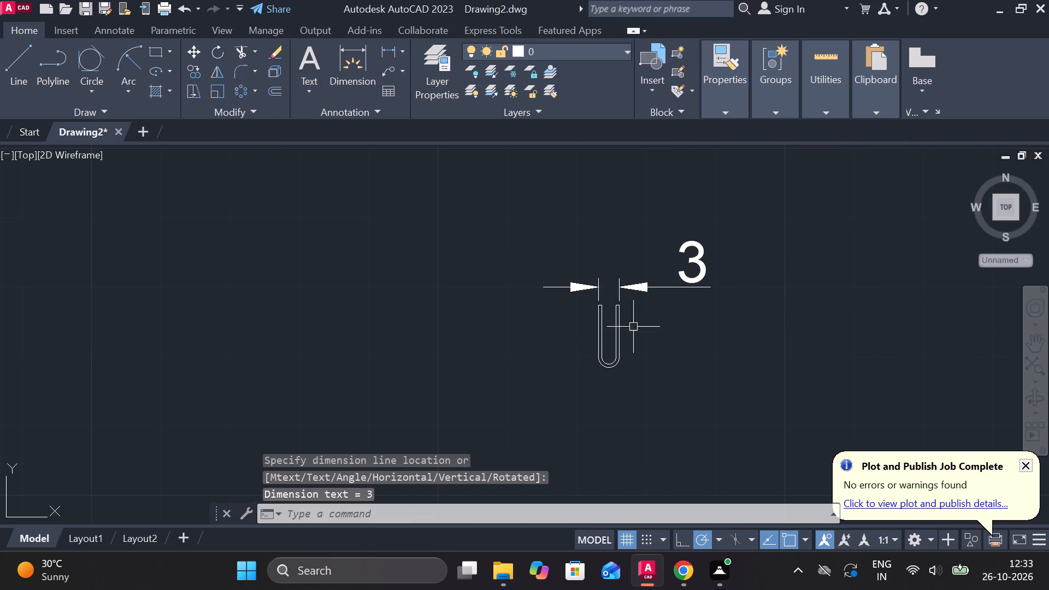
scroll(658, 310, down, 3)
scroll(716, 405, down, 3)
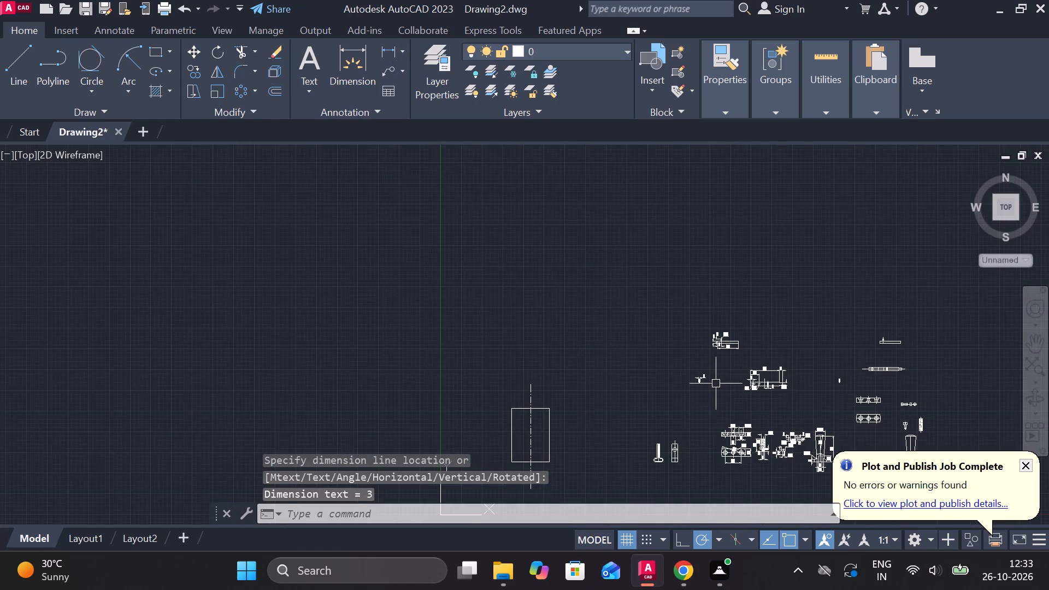
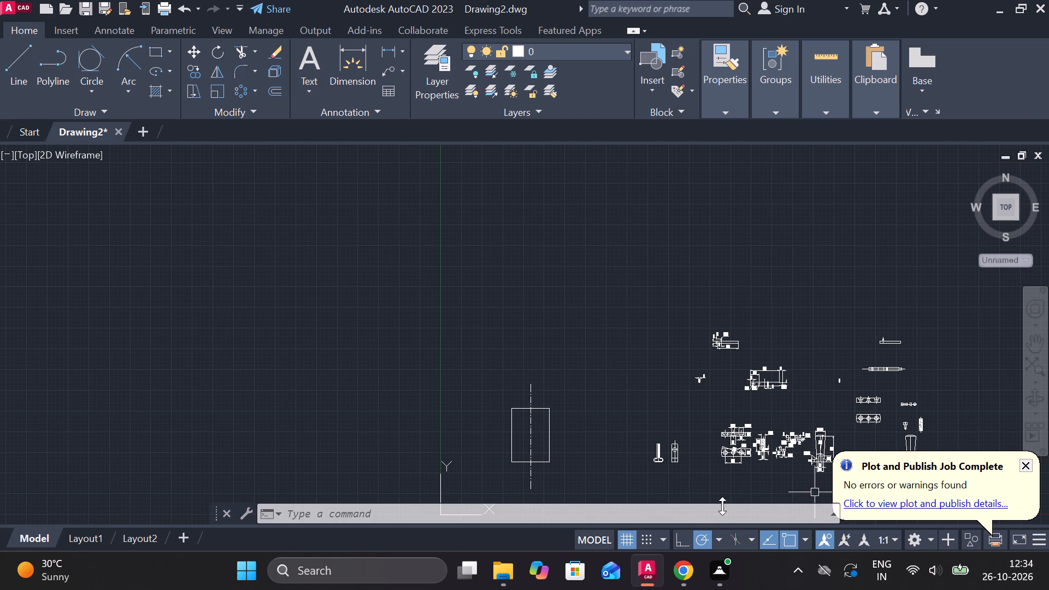
Look over the dimensioned part views and examine the undimensioned bent-strip view and the holed plate view beside it.
middle_drag(722, 506, 674, 483)
middle_drag(682, 459, 35, 229)
scroll(233, 185, up, 1)
scroll(174, 252, up, 2)
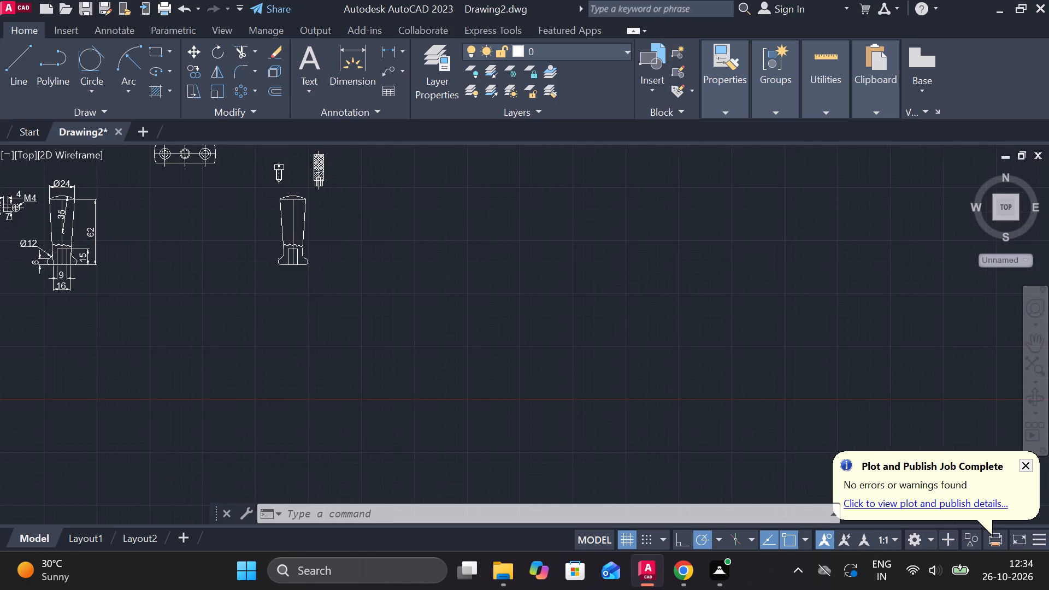
middle_drag(185, 258, 408, 373)
middle_drag(559, 321, 609, 423)
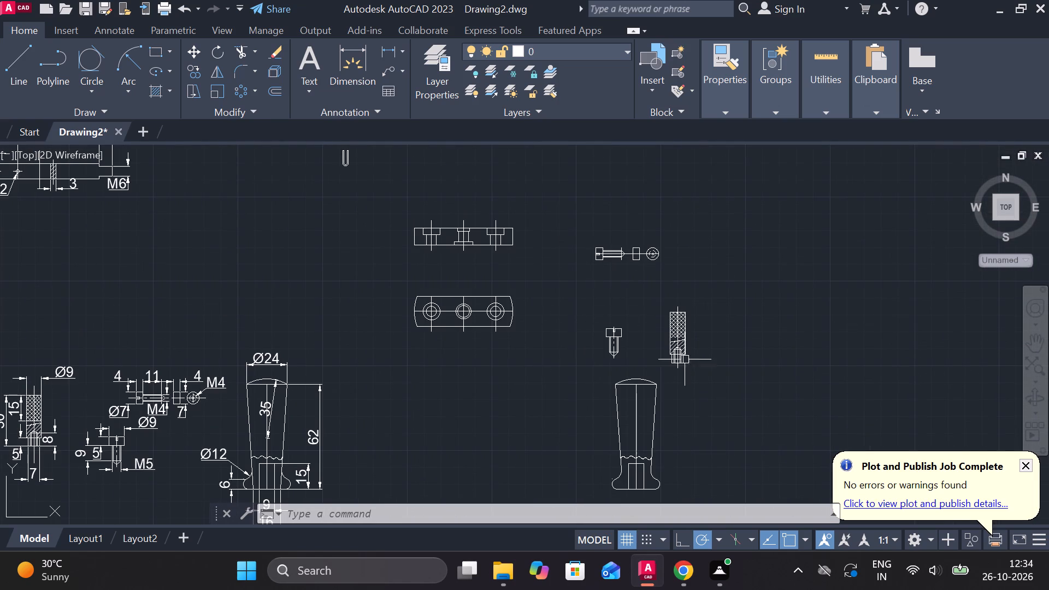
scroll(347, 353, down, 1)
scroll(319, 403, up, 1)
middle_drag(351, 408, 458, 408)
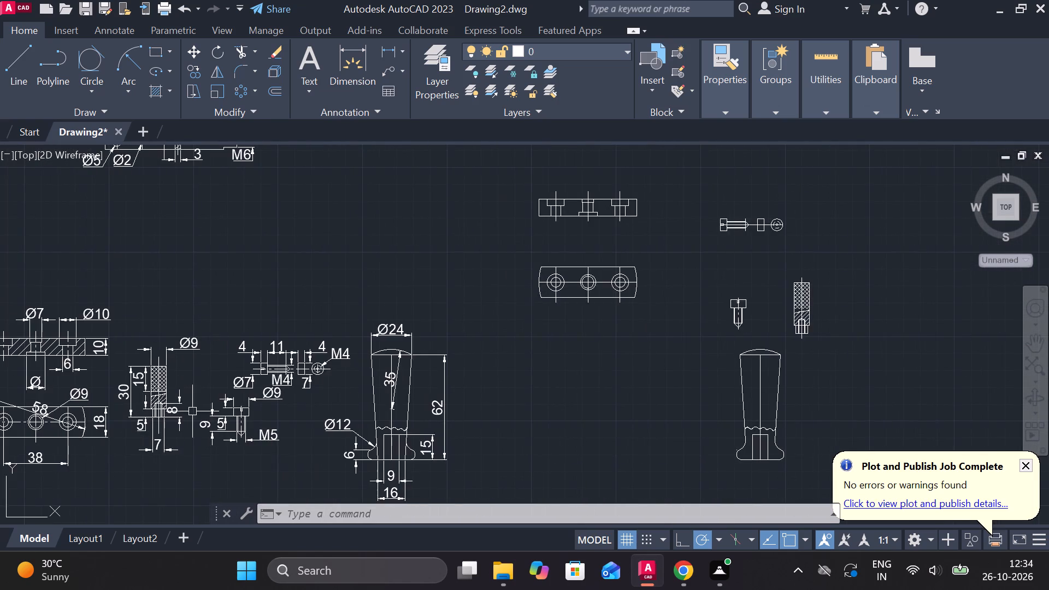
middle_drag(206, 416, 451, 345)
scroll(36, 321, up, 2)
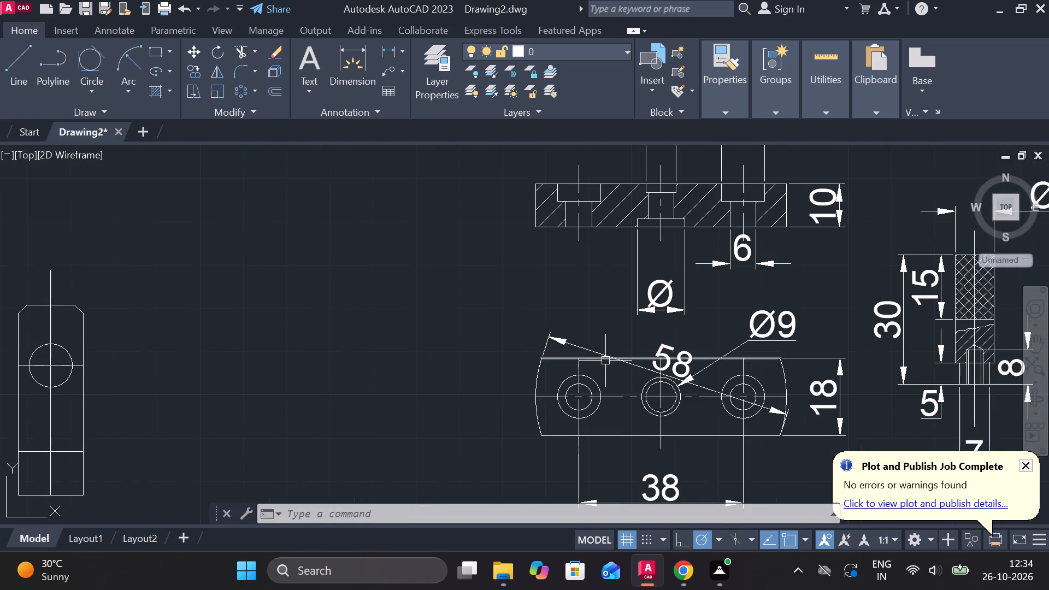
middle_drag(516, 361, 491, 361)
scroll(533, 380, down, 2)
middle_drag(539, 364, 347, 374)
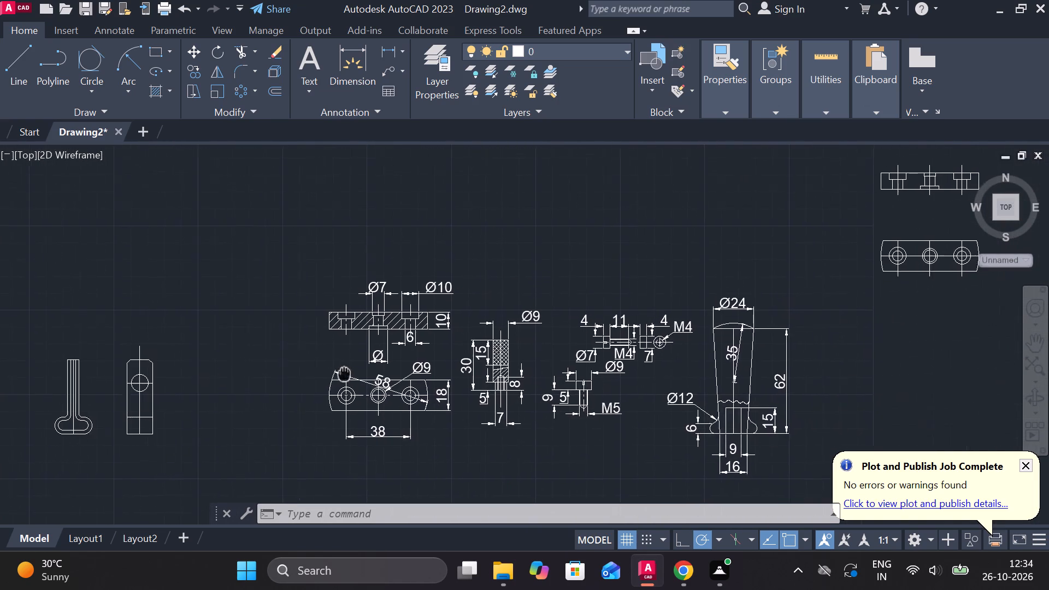
middle_drag(347, 374, 349, 374)
scroll(102, 465, up, 1)
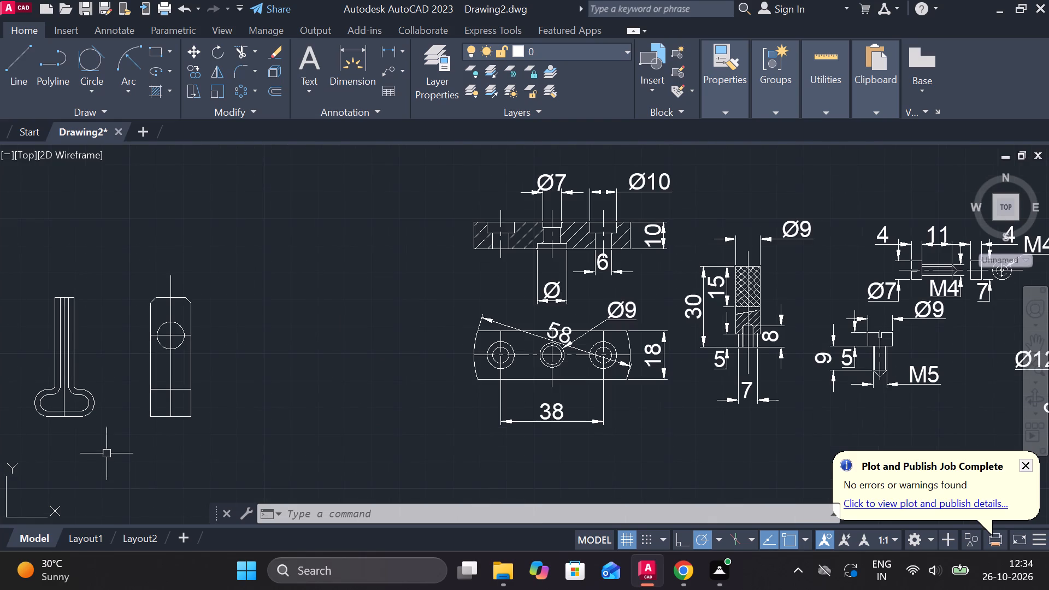
middle_drag(260, 393, 607, 382)
scroll(637, 378, down, 1)
scroll(608, 398, up, 2)
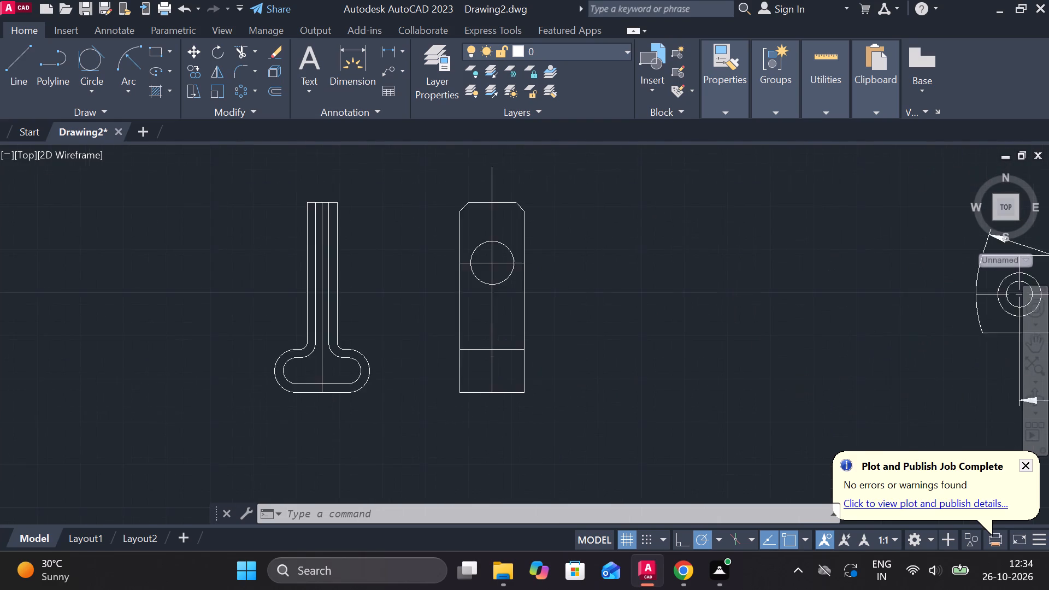
scroll(608, 398, up, 1)
scroll(600, 398, down, 1)
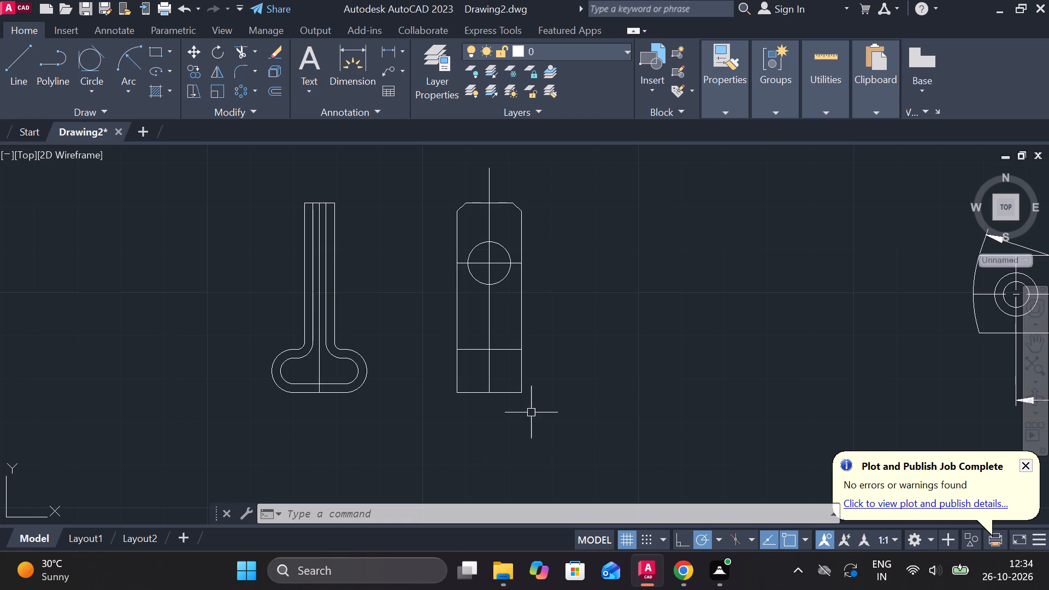
scroll(531, 412, up, 2)
scroll(531, 412, down, 2)
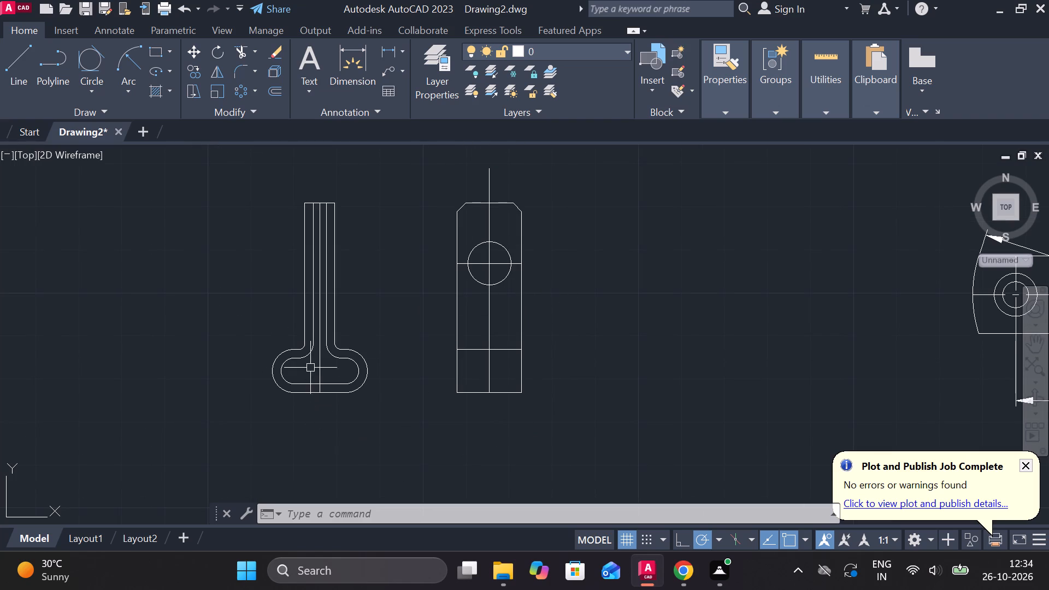
Set the vertical centre line of the bent-strip view to the CENTER linetype.
drag(321, 368, 328, 368)
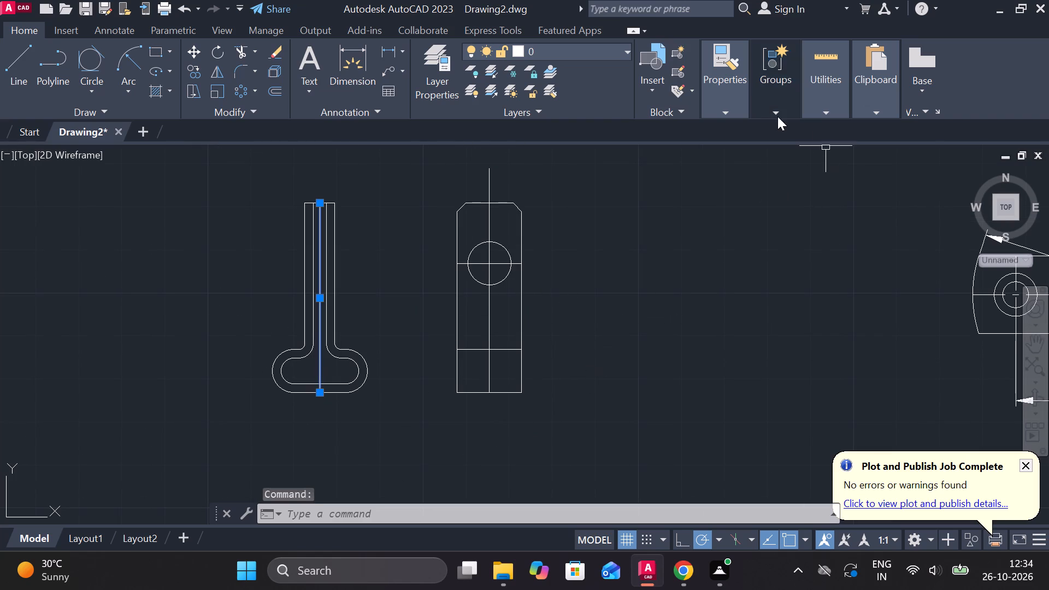
click(736, 109)
click(834, 181)
click(828, 175)
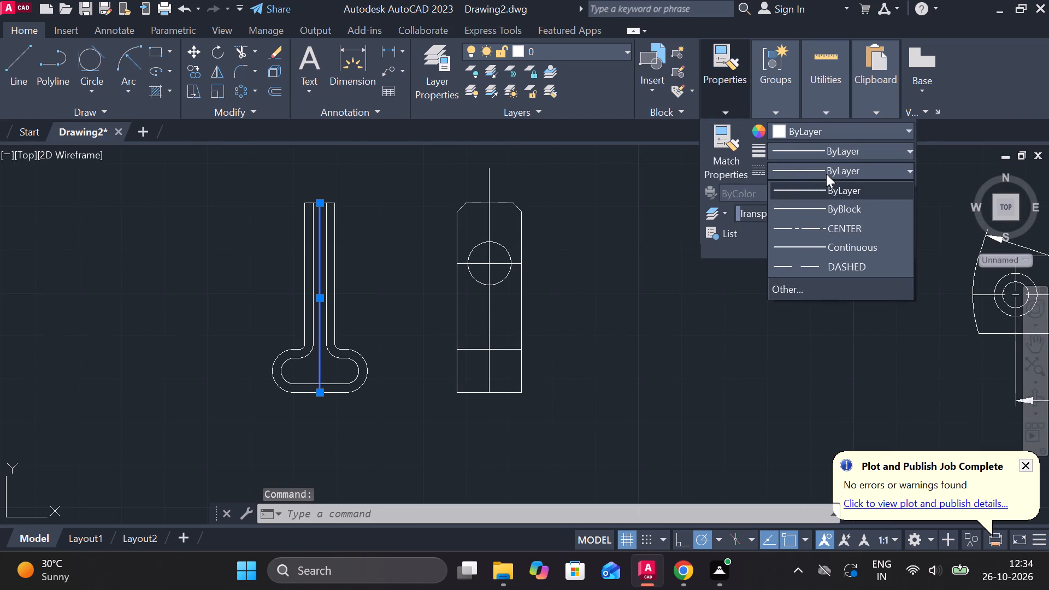
click(804, 231)
key(Escape)
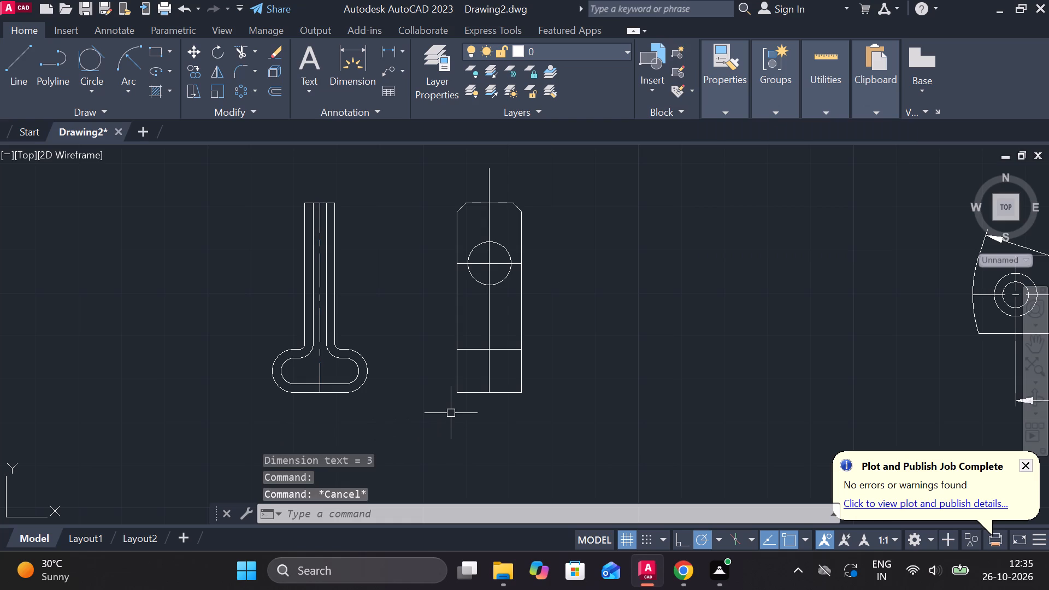
Set the vertical centre line of the holed plate view to the CENTER linetype.
scroll(696, 370, down, 1)
click(570, 253)
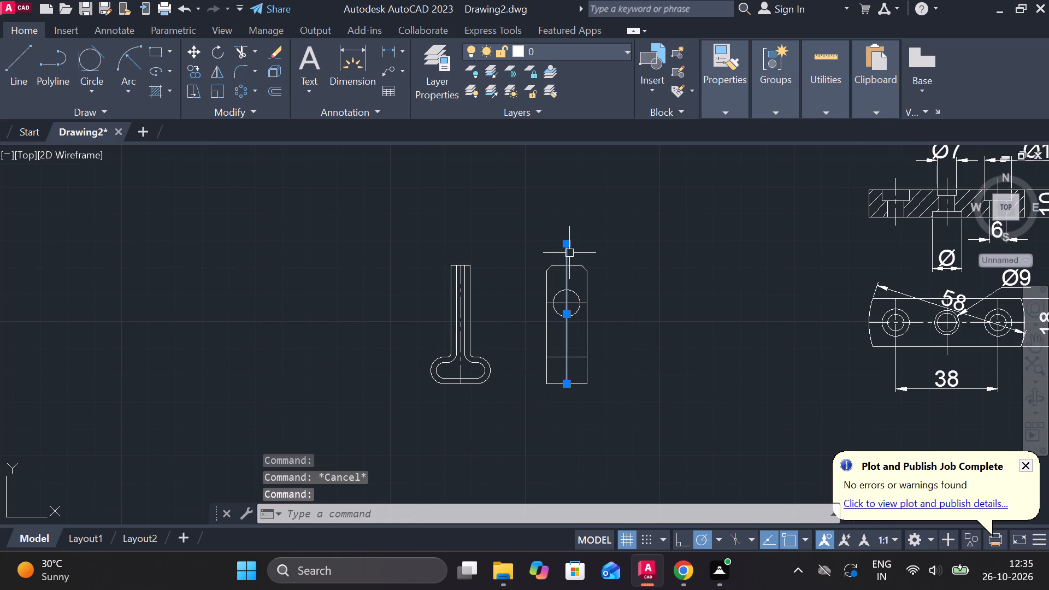
click(744, 111)
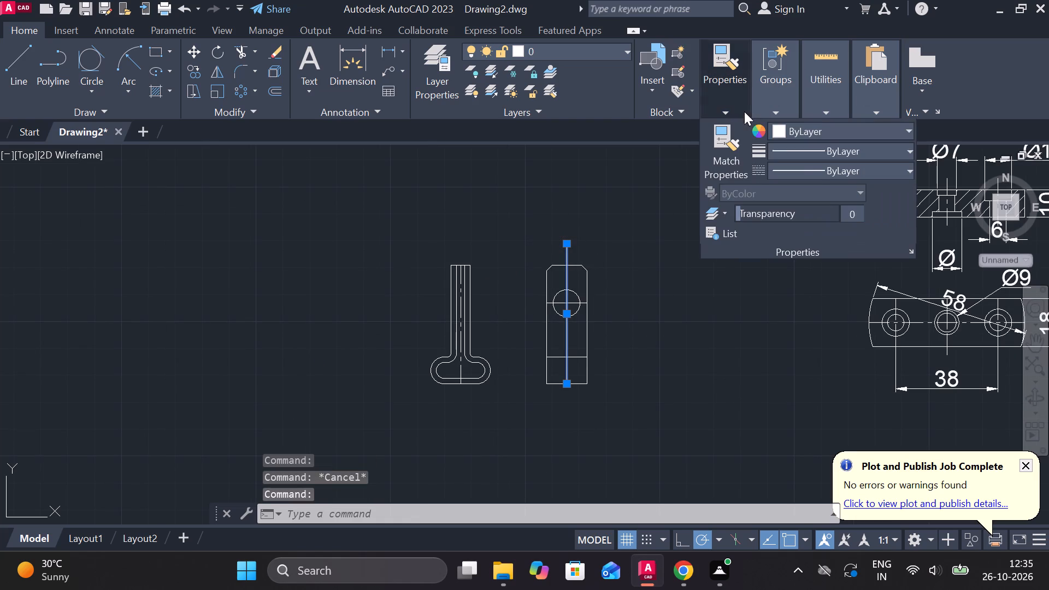
click(812, 168)
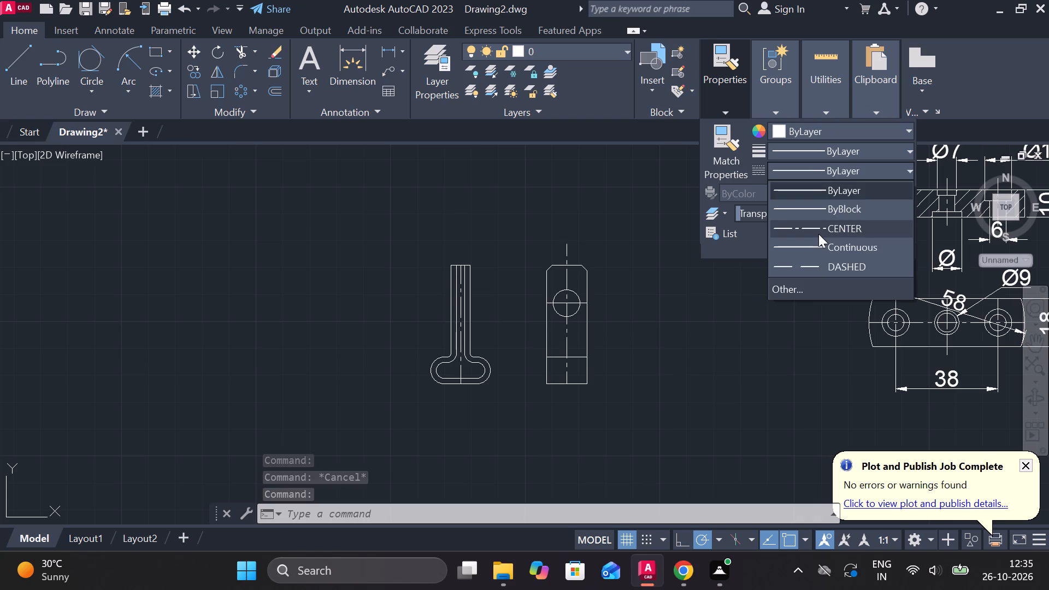
click(818, 234)
key(Escape)
Draw a strip 20 long and 2 high with lines, extending horizontally from the holed plate view's lower outer corner.
key(l)
key(Return)
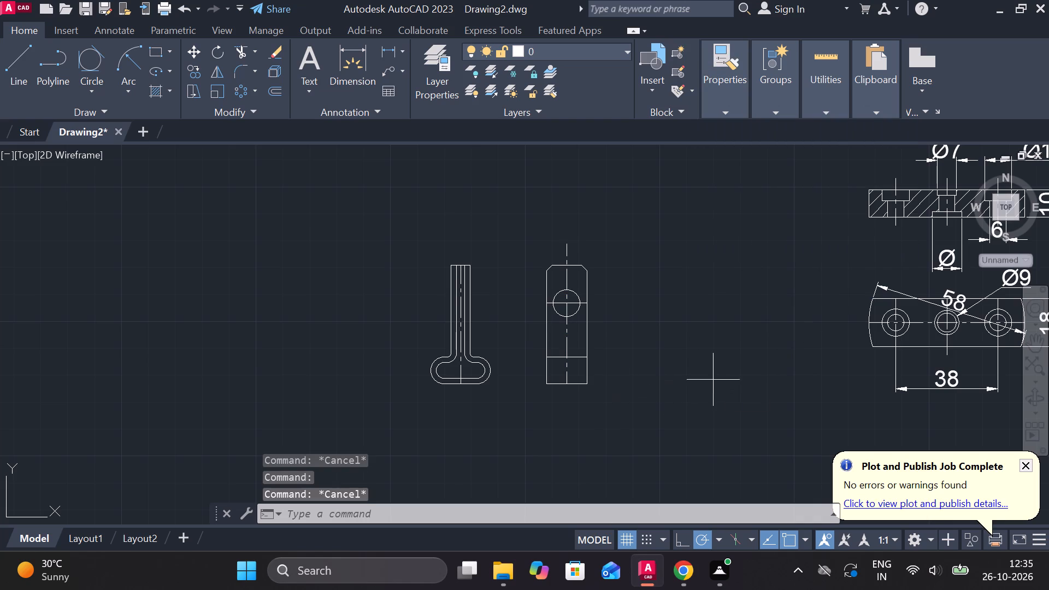
scroll(687, 392, up, 1)
click(522, 378)
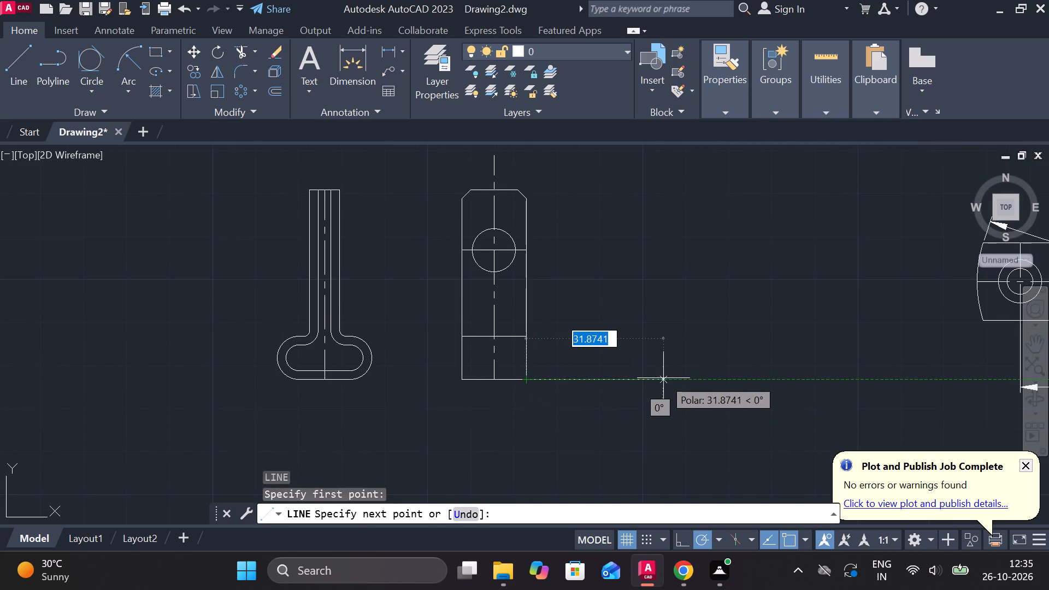
text(20)
key(Return)
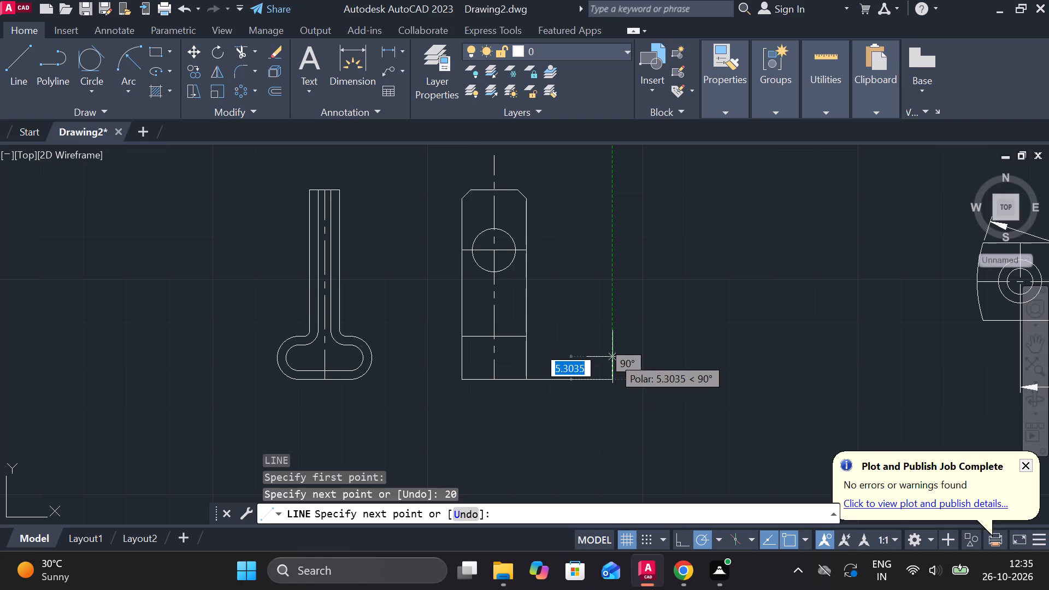
text(2)
key(space)
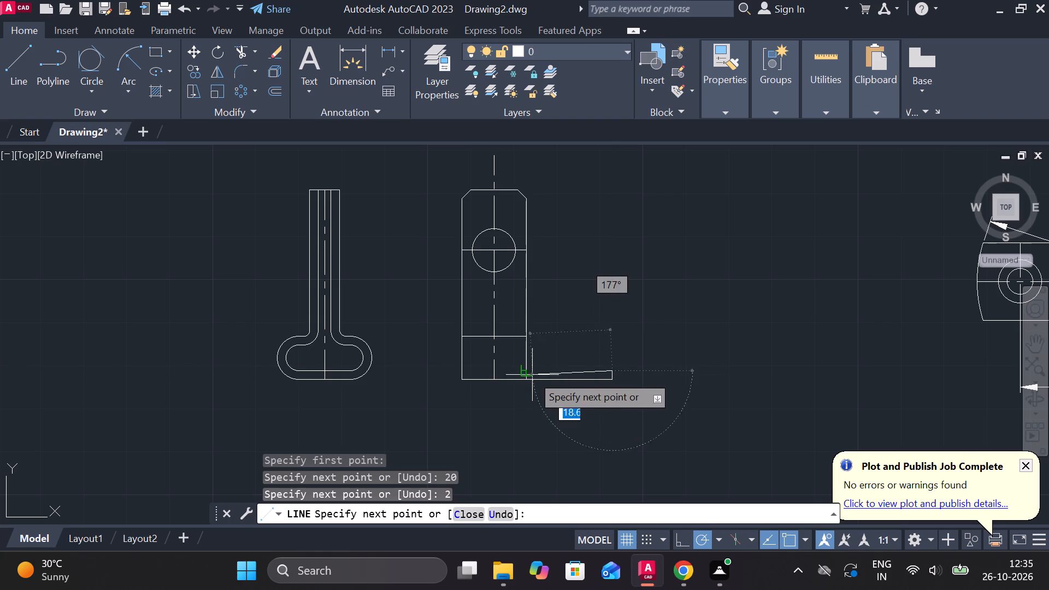
click(526, 373)
key(Escape)
Trim away both halves of the top line between the two inner vertical lines of the bent-strip view.
scroll(733, 363, down, 2)
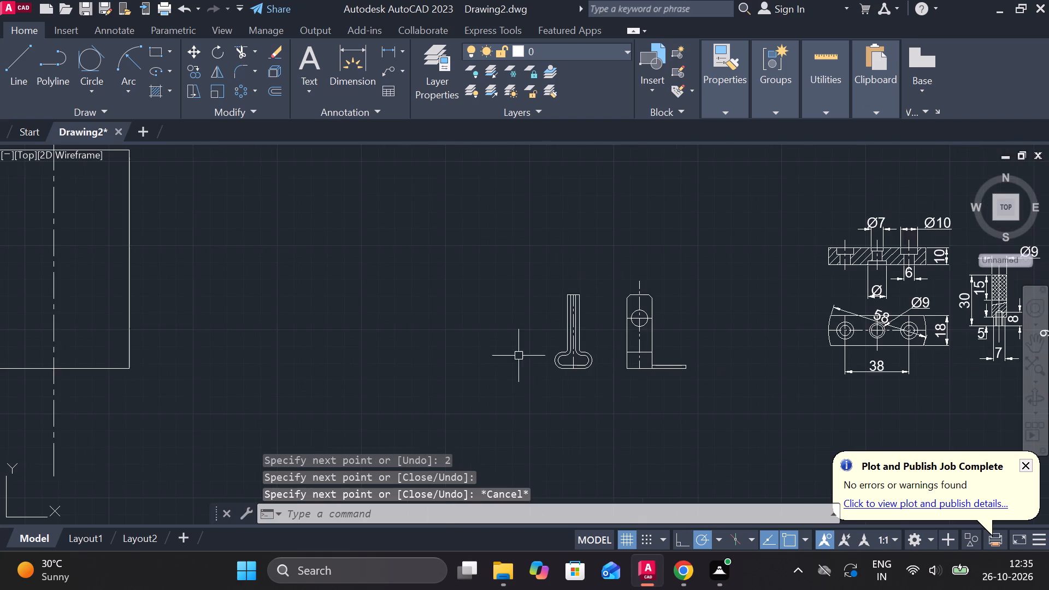
scroll(496, 358, up, 2)
middle_drag(407, 364, 308, 353)
middle_drag(580, 343, 502, 358)
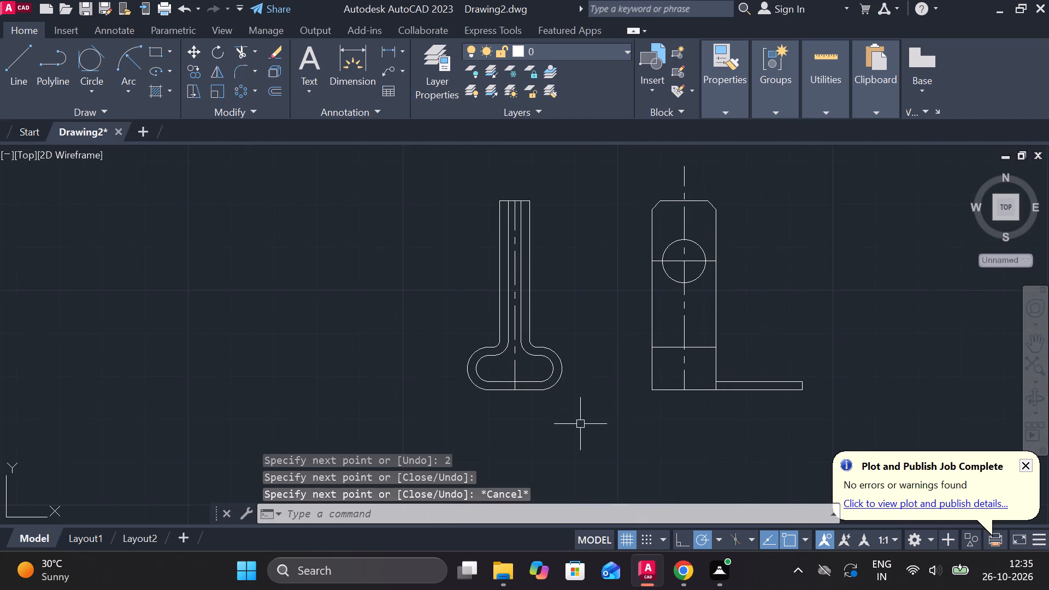
middle_drag(556, 423, 443, 397)
scroll(724, 341, down, 1)
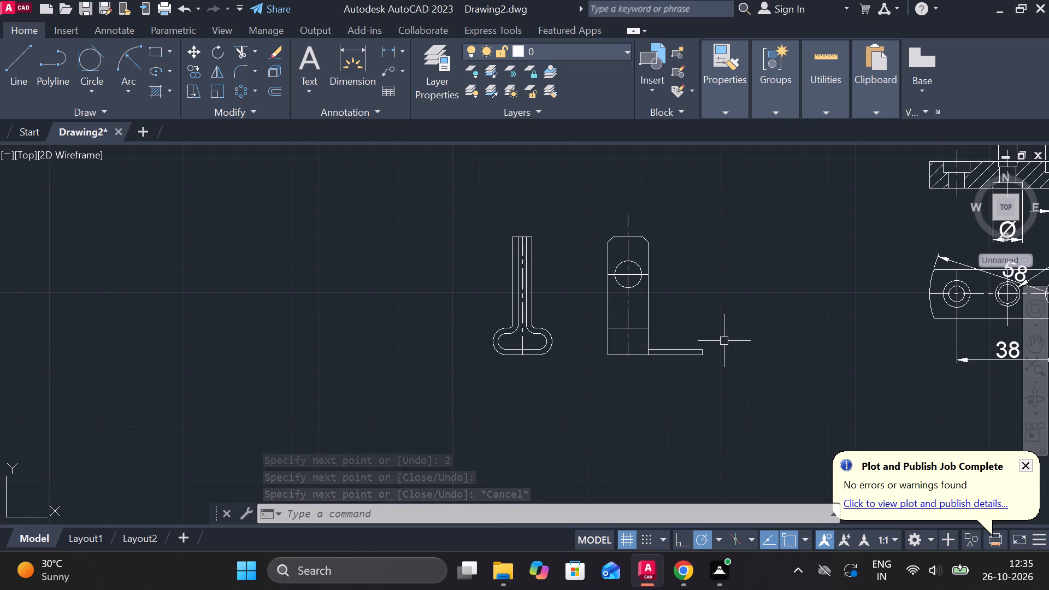
scroll(616, 376, up, 3)
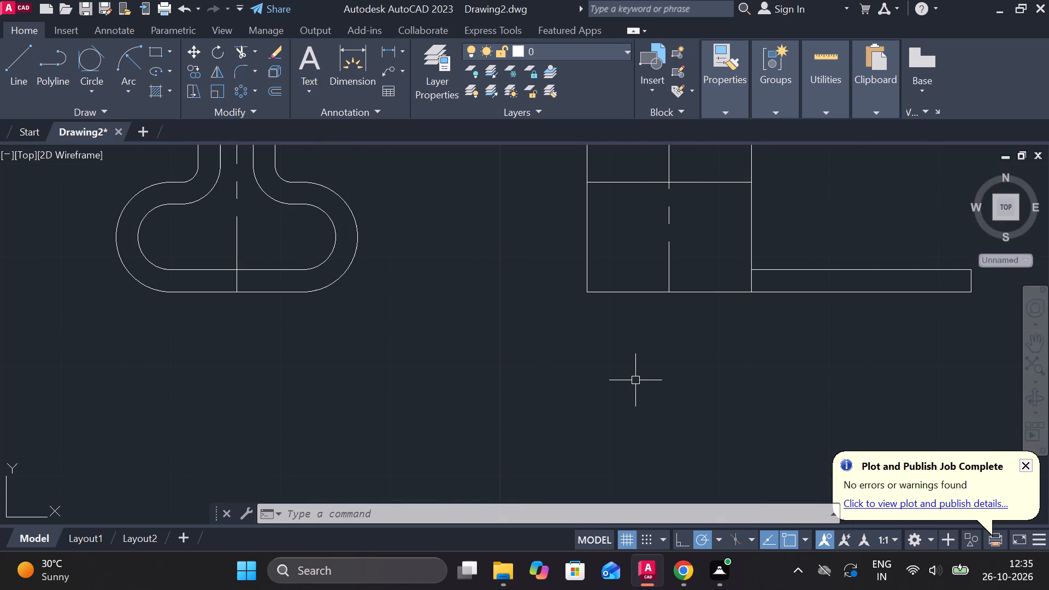
scroll(635, 381, down, 1)
scroll(544, 312, down, 2)
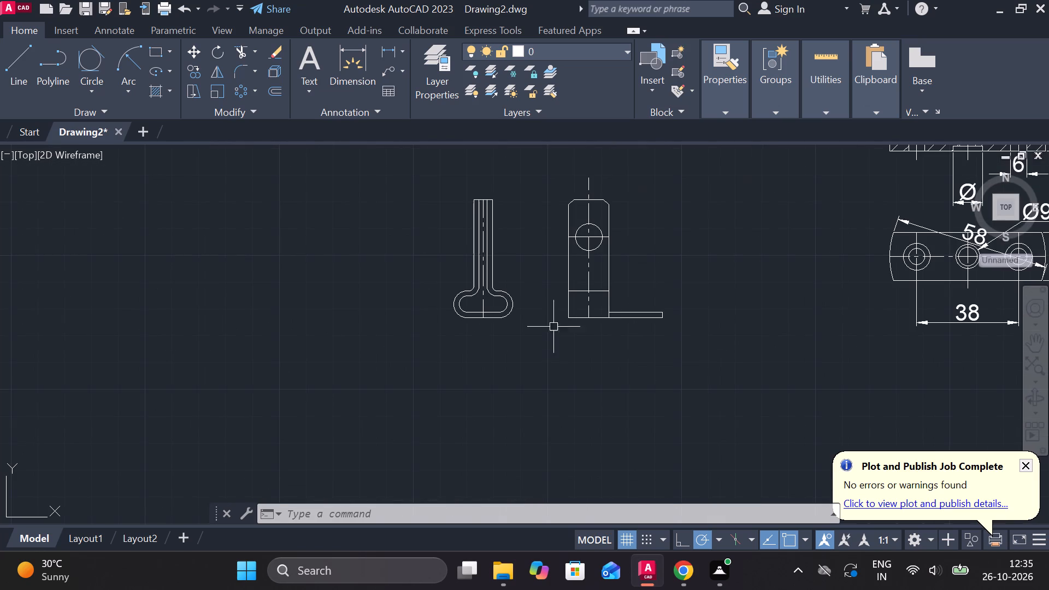
scroll(495, 210, up, 4)
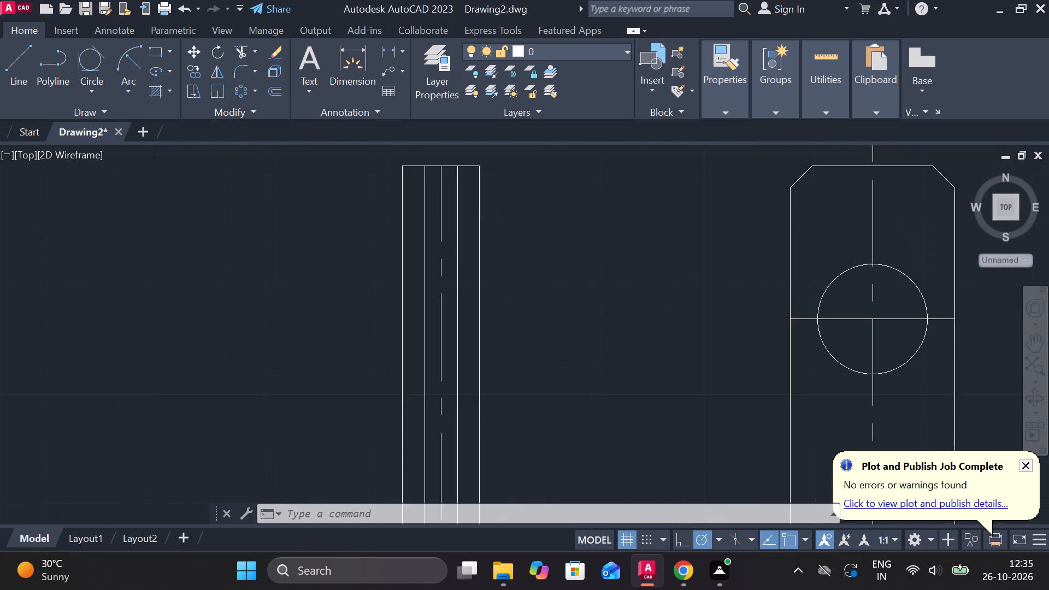
middle_drag(542, 284, 558, 336)
text(TR)
key(space)
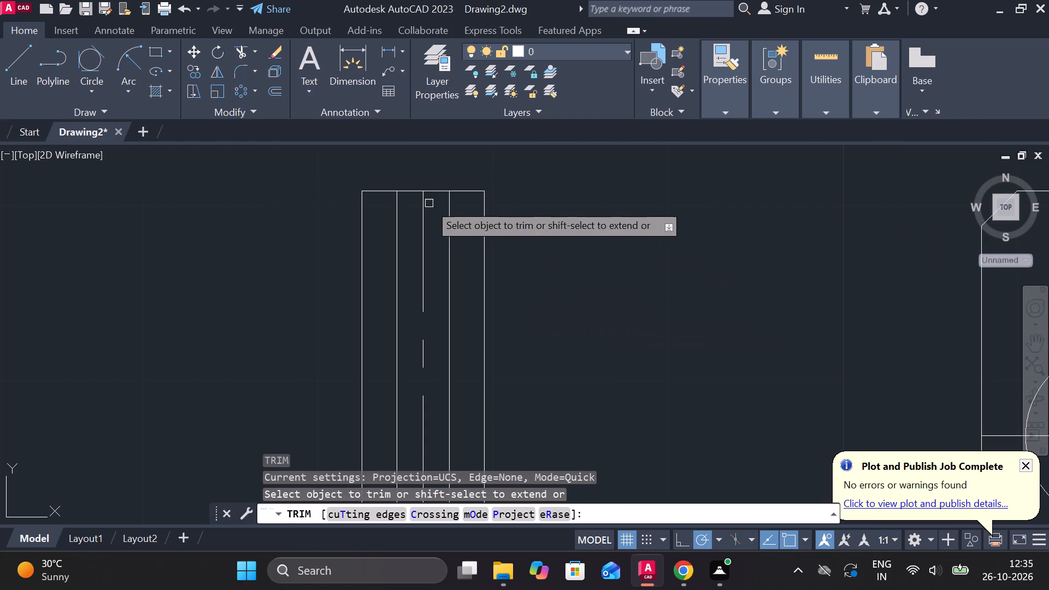
click(409, 190)
click(425, 190)
scroll(505, 212, down, 2)
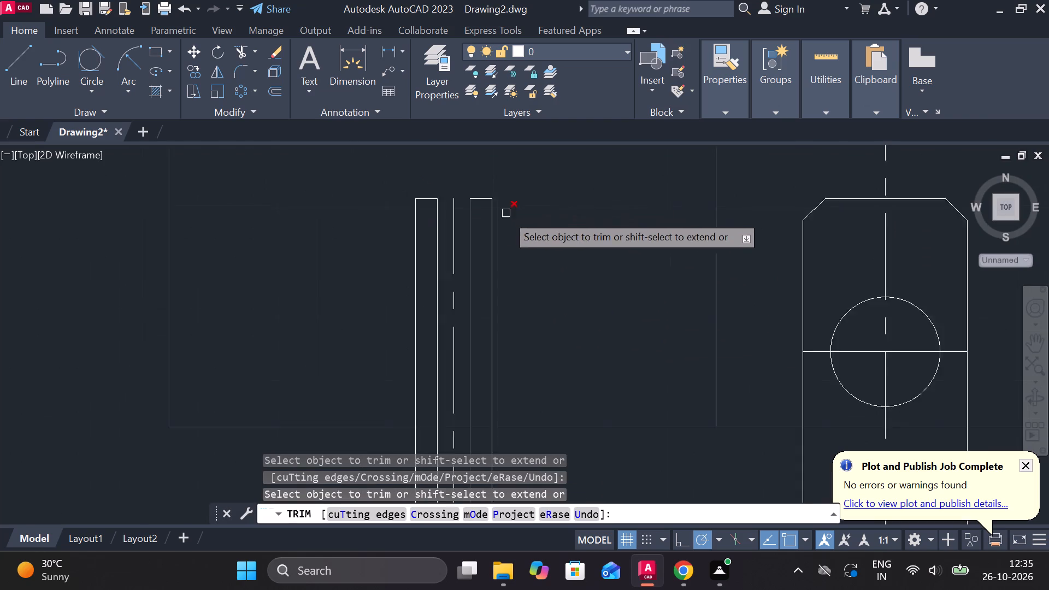
scroll(508, 217, down, 1)
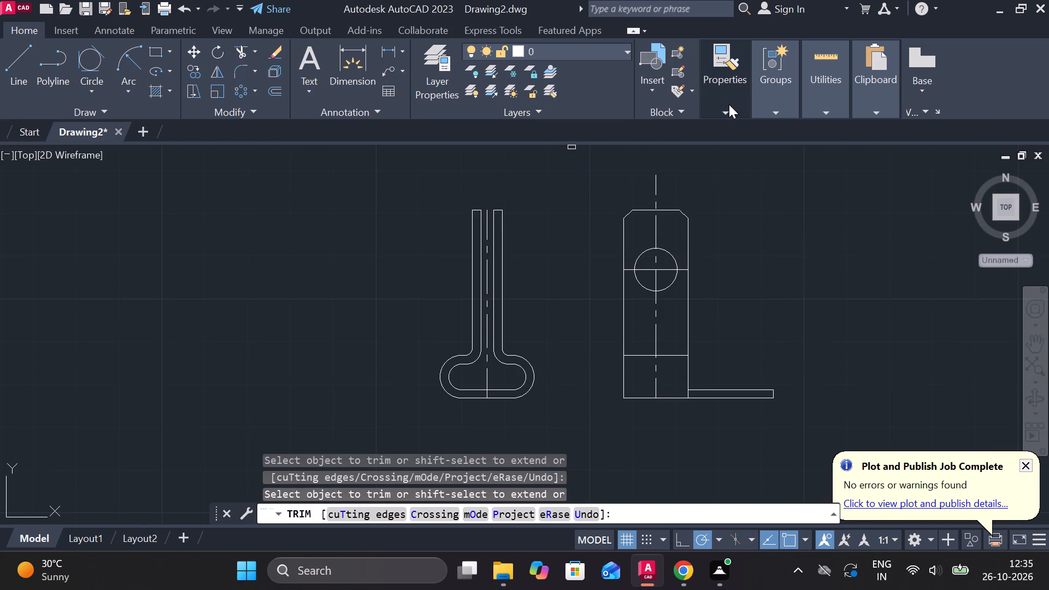
Add a horizontal linear dimension for the gap between the two inner vertical lines, above the bent-strip view's upper end.
double_click(729, 104)
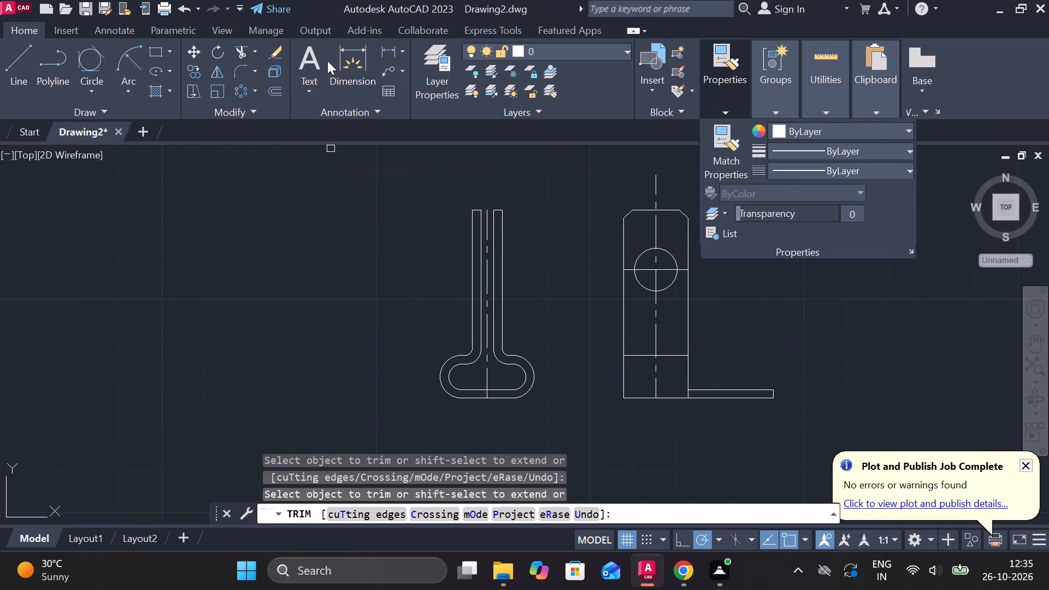
click(400, 53)
scroll(465, 197, up, 1)
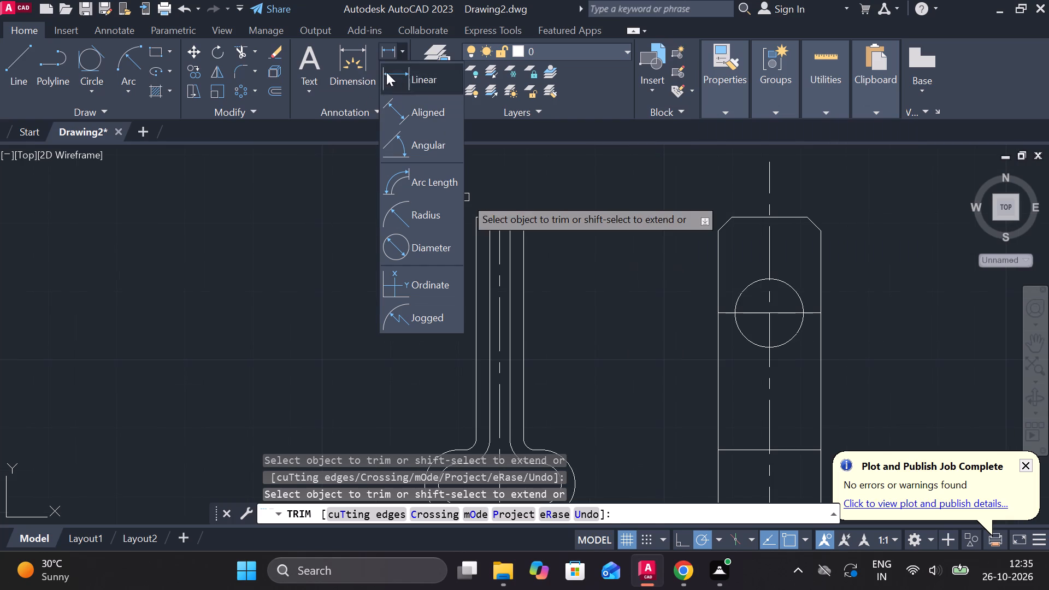
click(397, 73)
scroll(496, 184, up, 3)
middle_drag(577, 322, 561, 291)
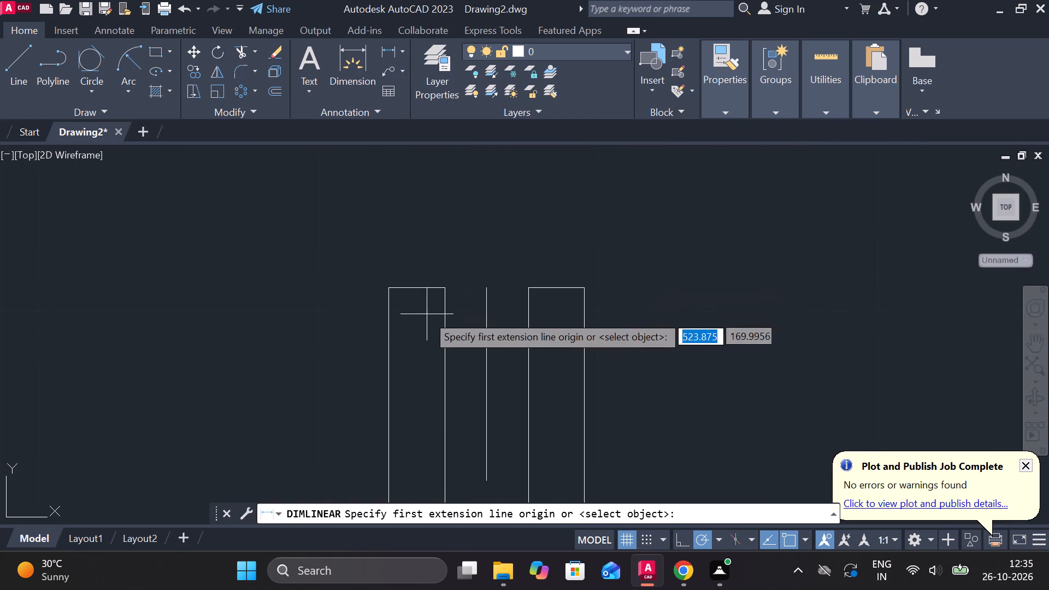
click(441, 288)
click(524, 284)
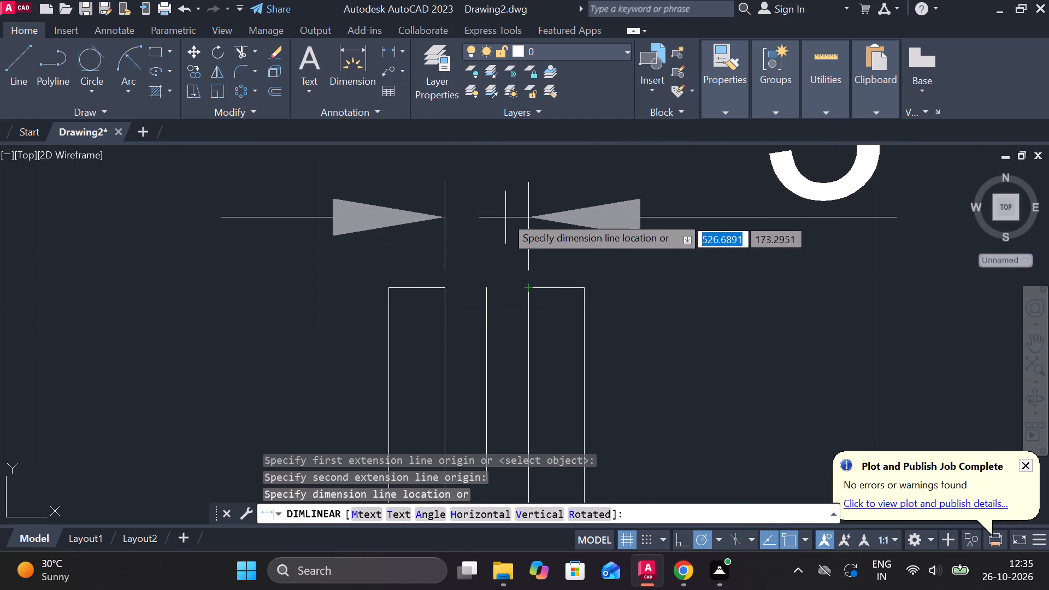
click(506, 182)
scroll(529, 230, down, 1)
Add horizontal linear dimensions for the thickness of both vertical legs near the bent-strip view's upper end.
key(space)
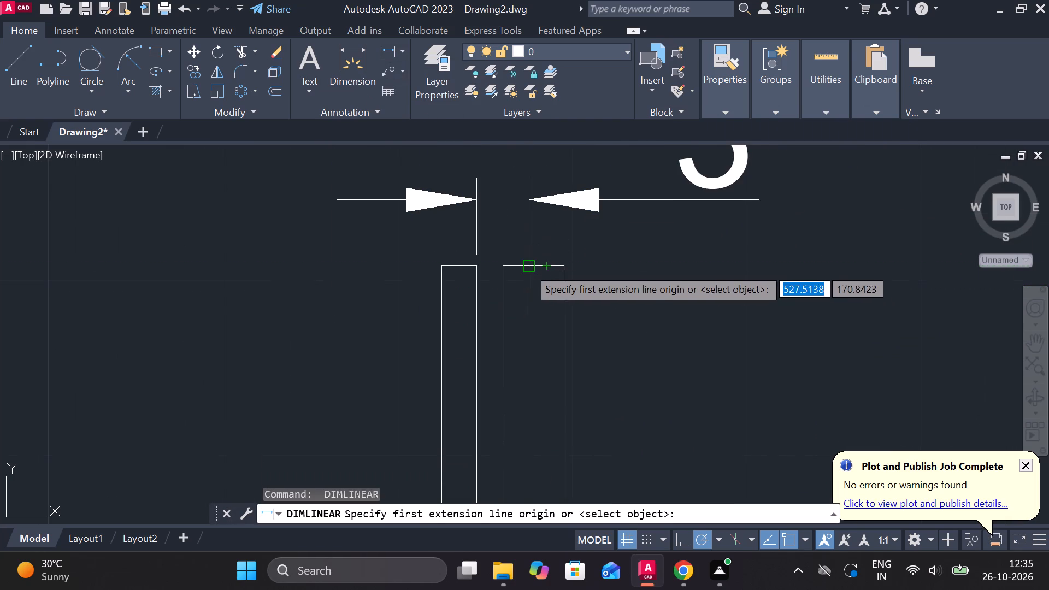
click(528, 267)
click(559, 267)
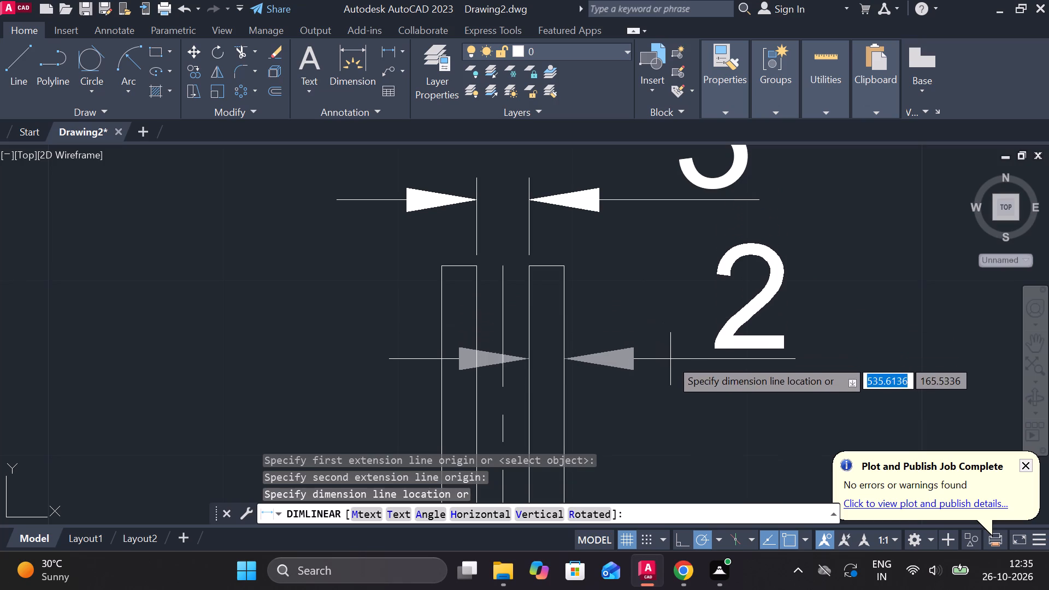
double_click(670, 359)
key(space)
click(440, 273)
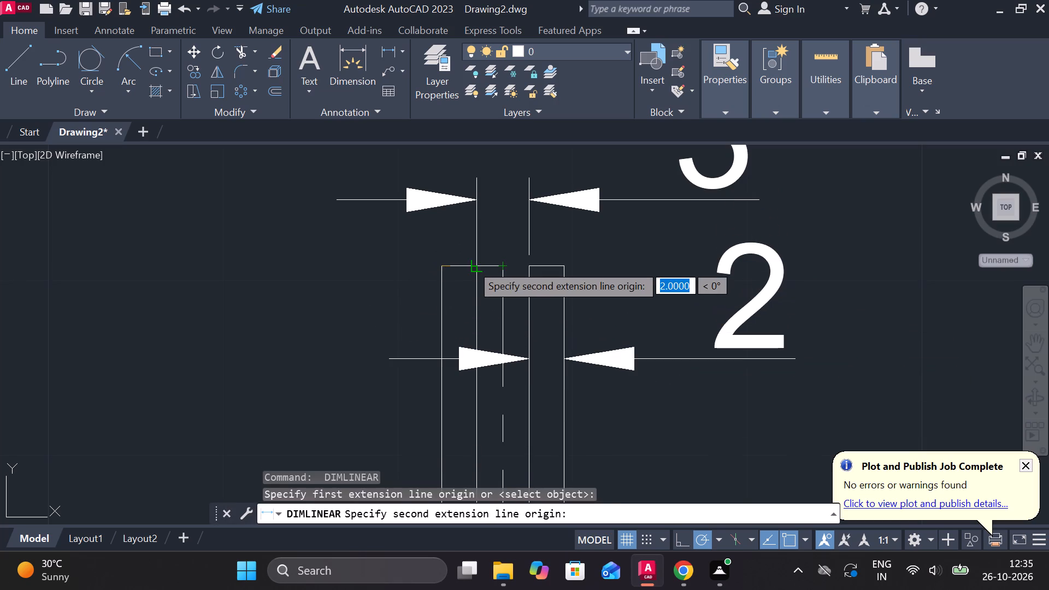
click(471, 264)
click(401, 274)
Move the left leg's thickness dimension text outside the bent-strip view, on the left leg's outer side.
click(686, 258)
click(684, 249)
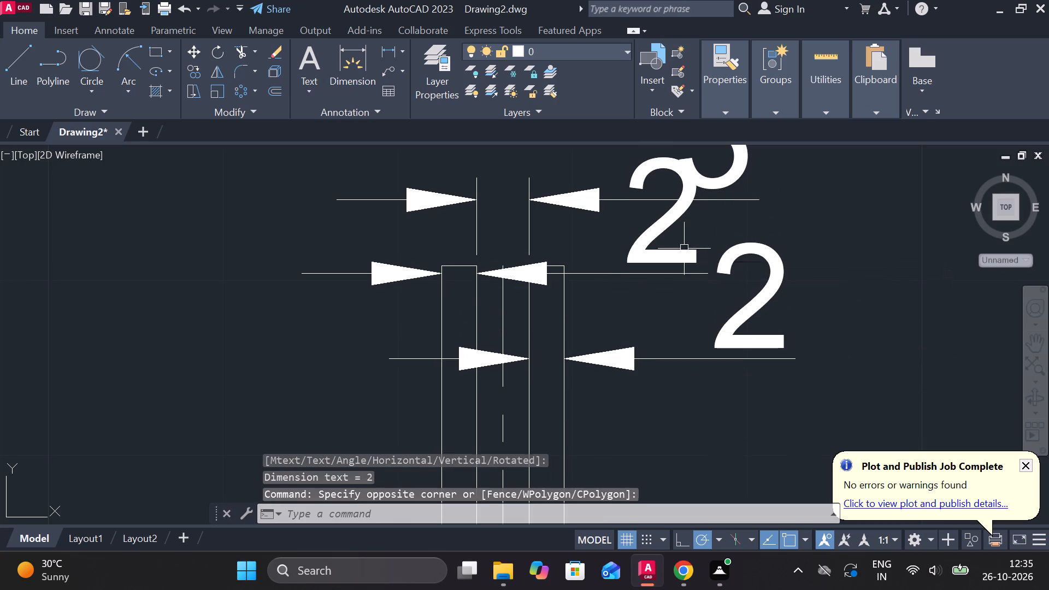
click(675, 252)
click(656, 261)
click(634, 253)
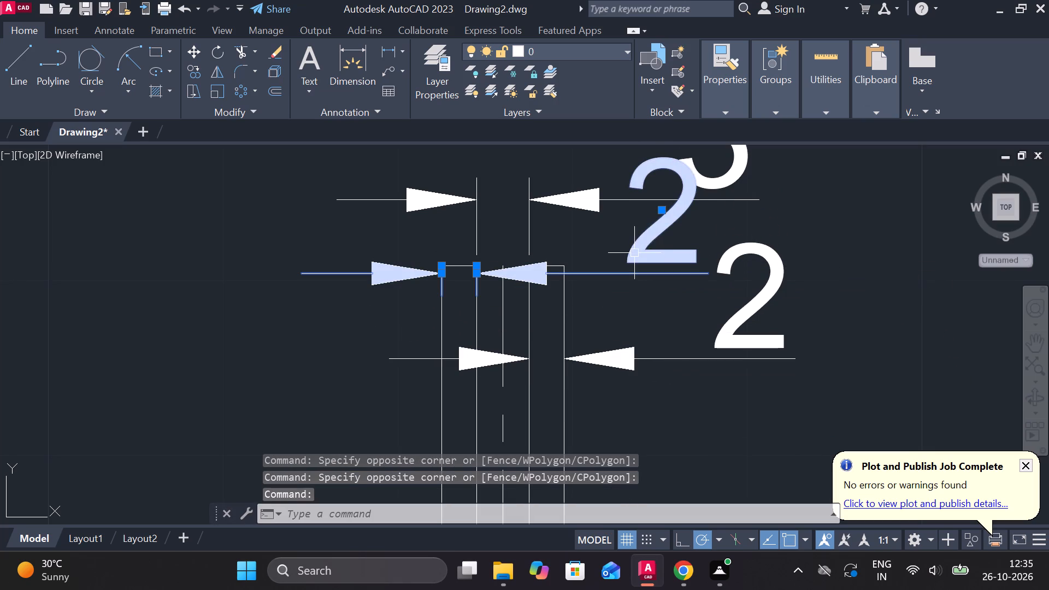
click(663, 212)
click(274, 318)
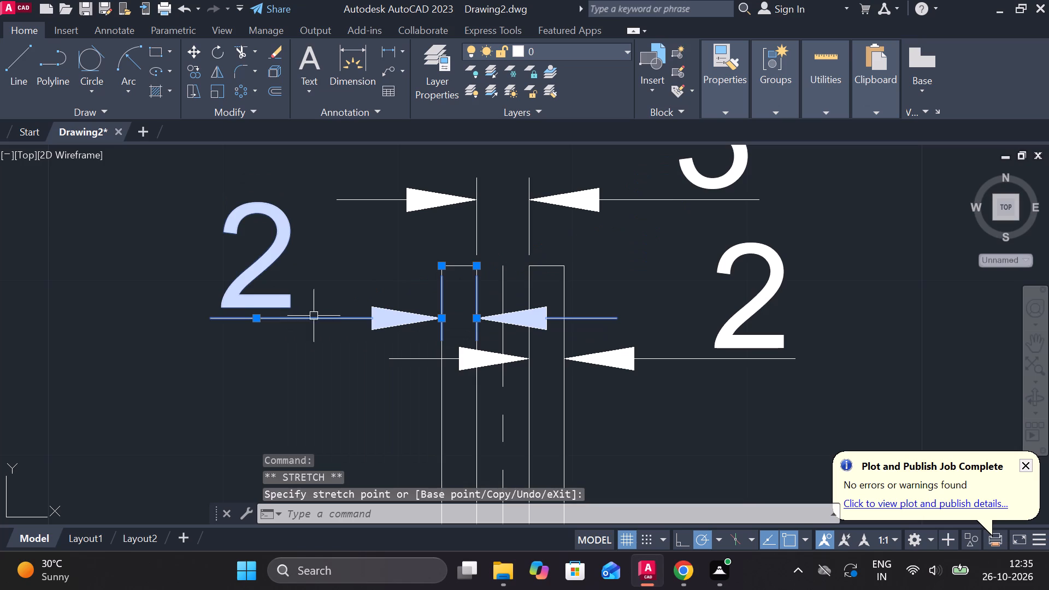
key(Escape)
Add a vertical linear dimension from the hole's horizontal centre line to the holed plate view's bottom edge, beside its left edge.
scroll(661, 388, down, 3)
middle_drag(606, 386, 553, 320)
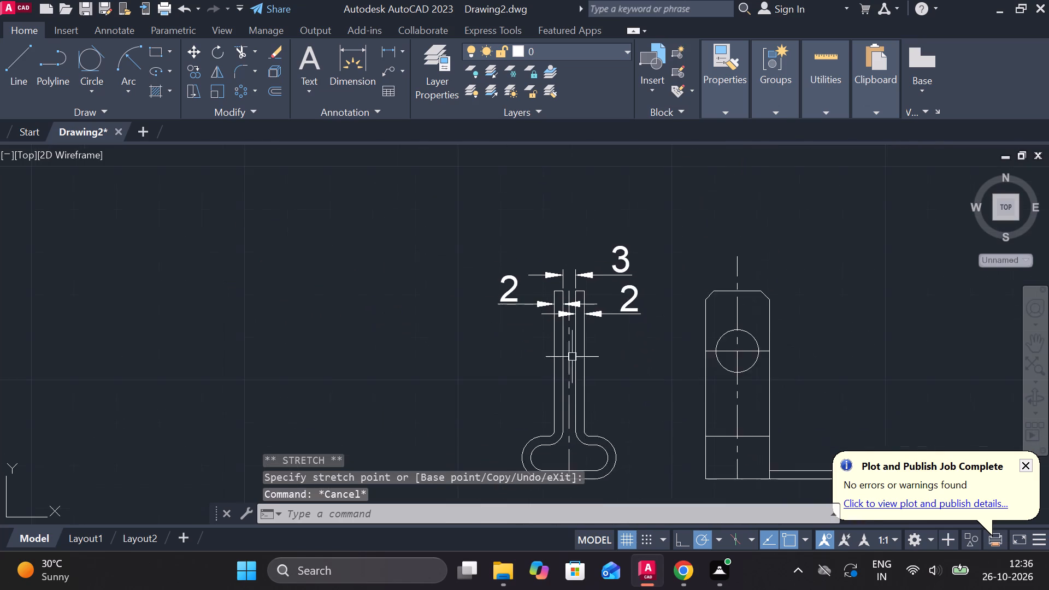
middle_drag(566, 440, 486, 351)
scroll(539, 414, up, 1)
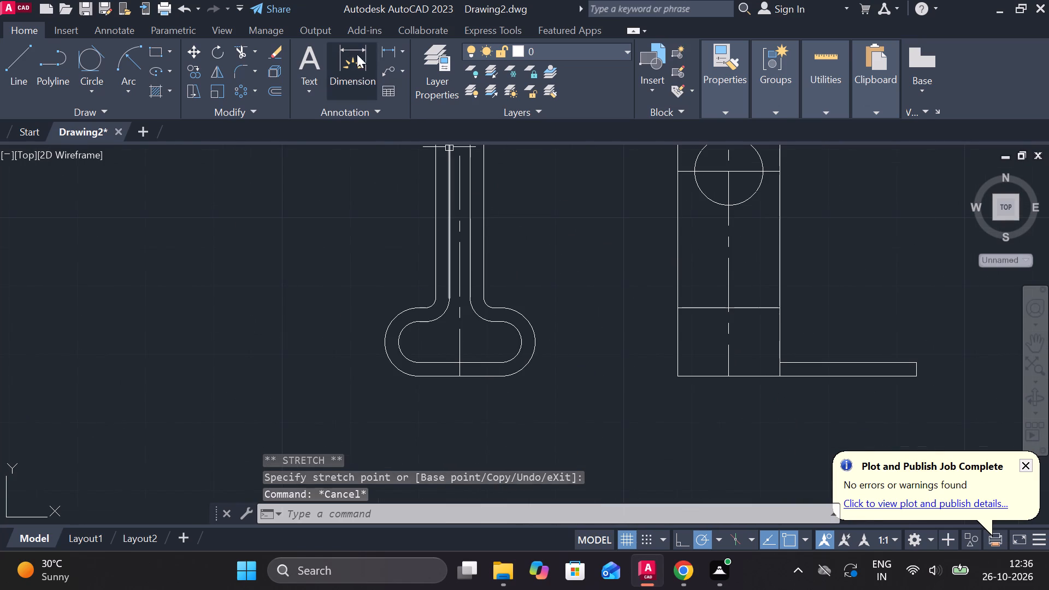
click(385, 44)
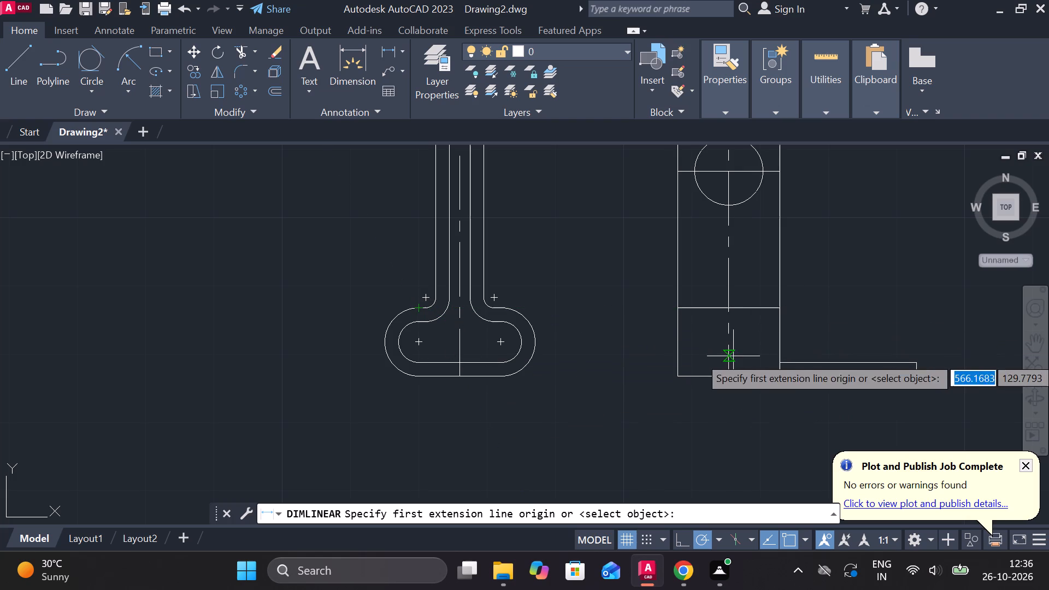
middle_drag(731, 364, 585, 401)
click(529, 206)
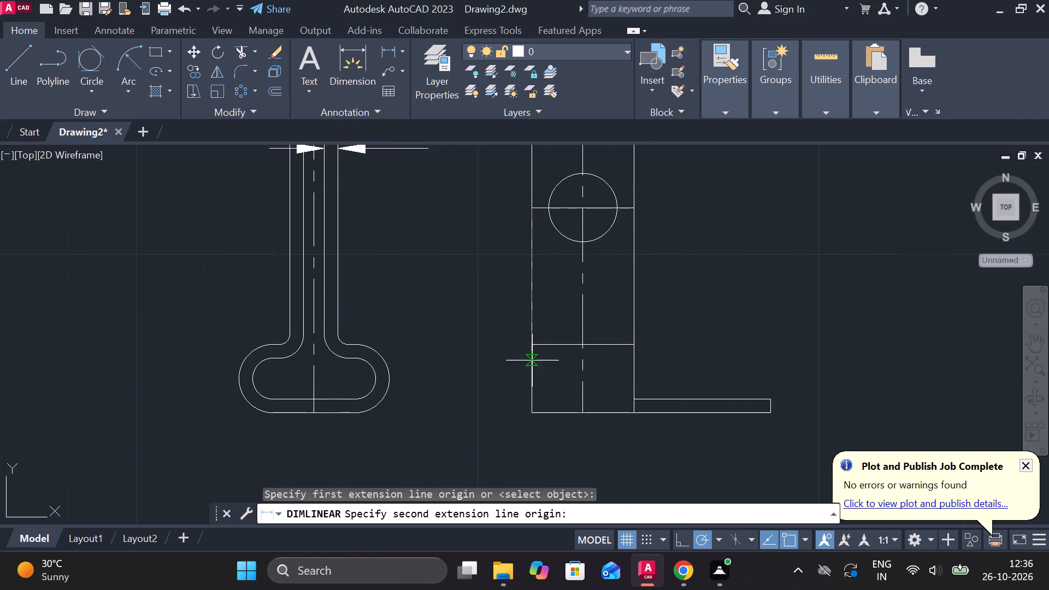
click(532, 411)
click(491, 328)
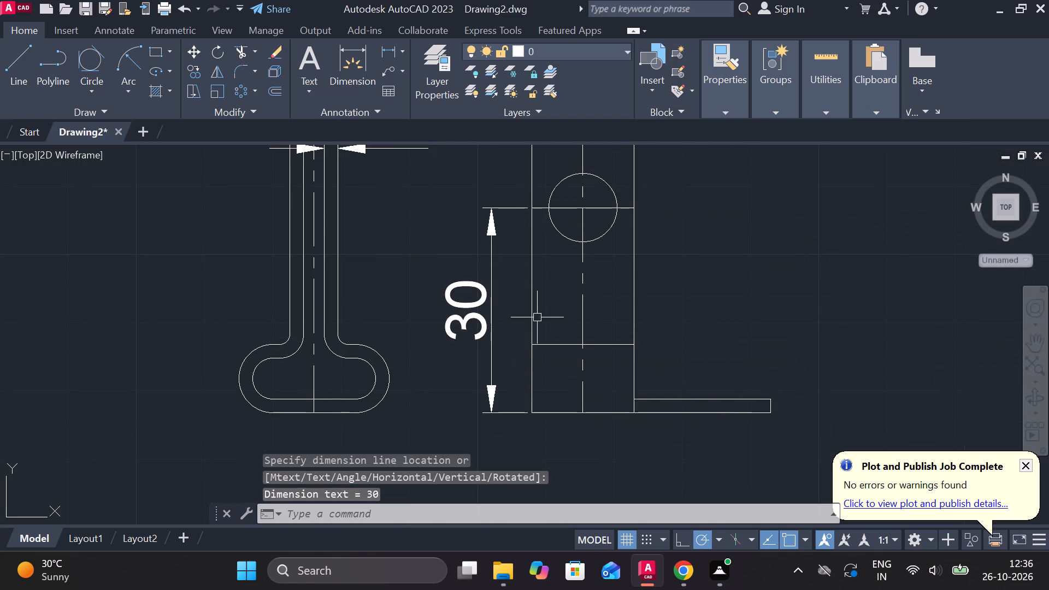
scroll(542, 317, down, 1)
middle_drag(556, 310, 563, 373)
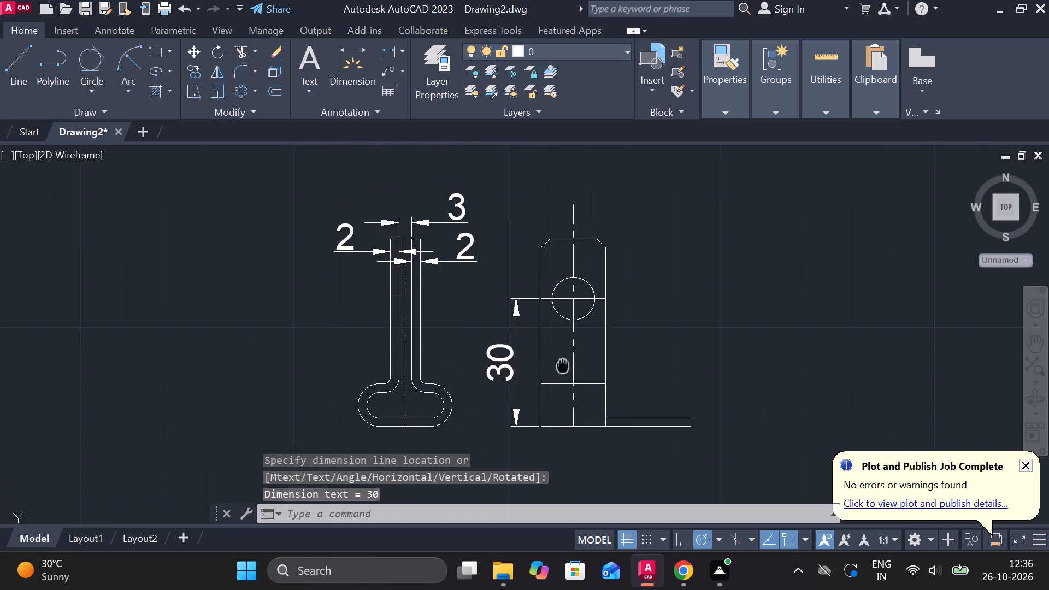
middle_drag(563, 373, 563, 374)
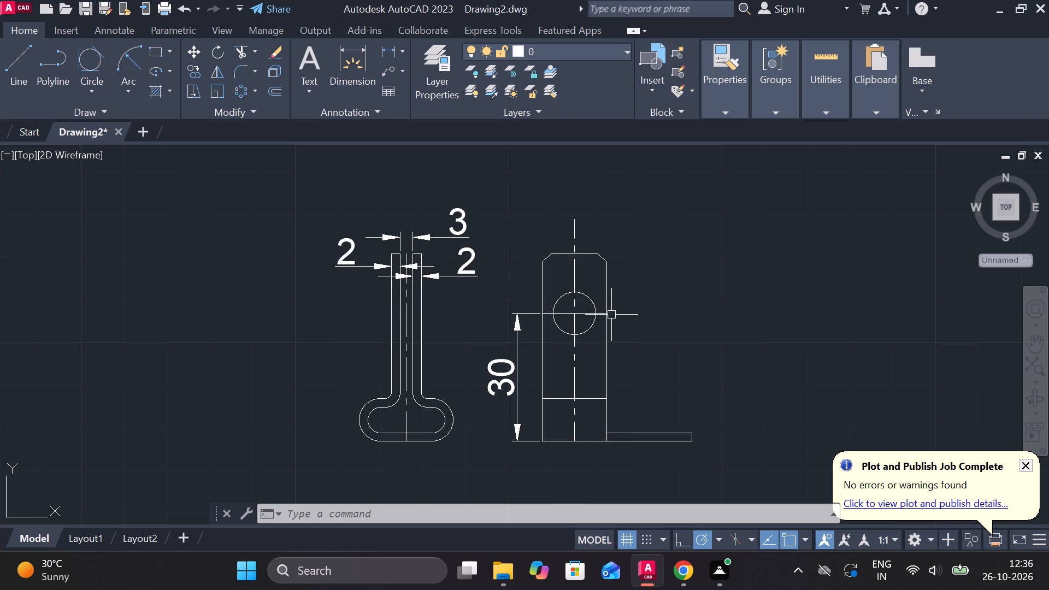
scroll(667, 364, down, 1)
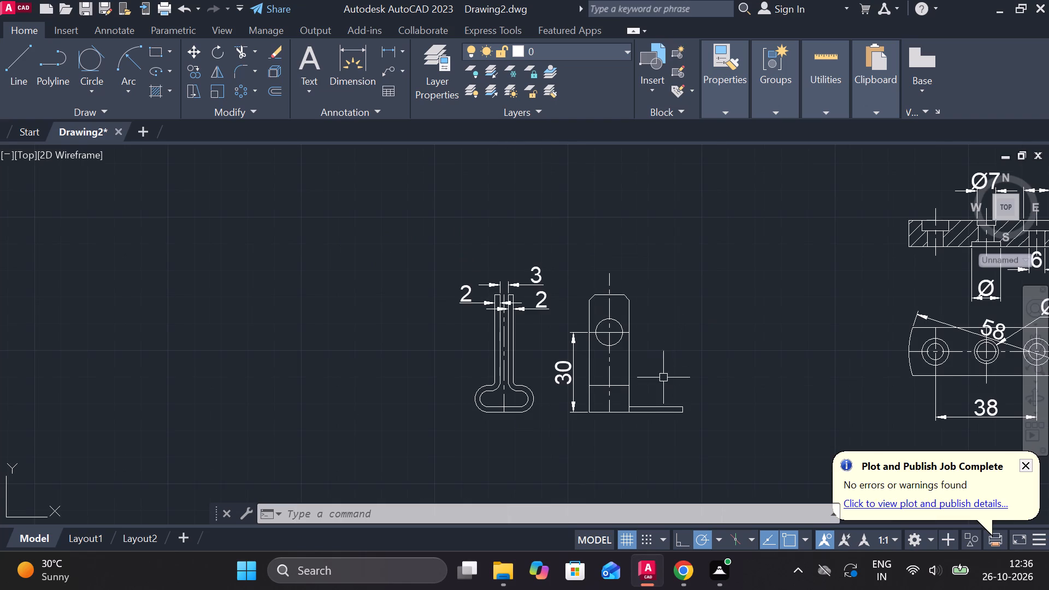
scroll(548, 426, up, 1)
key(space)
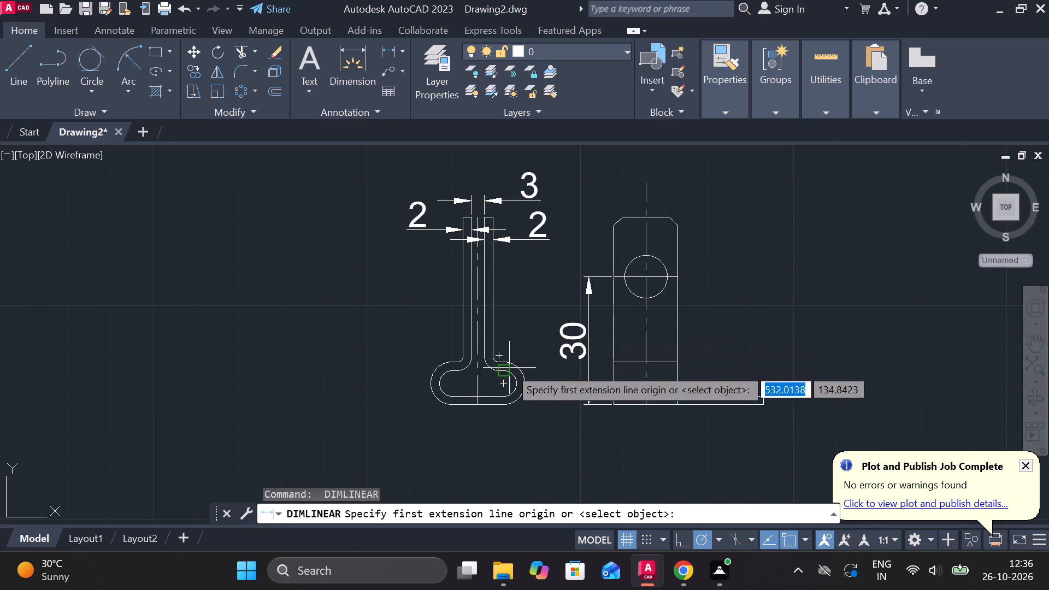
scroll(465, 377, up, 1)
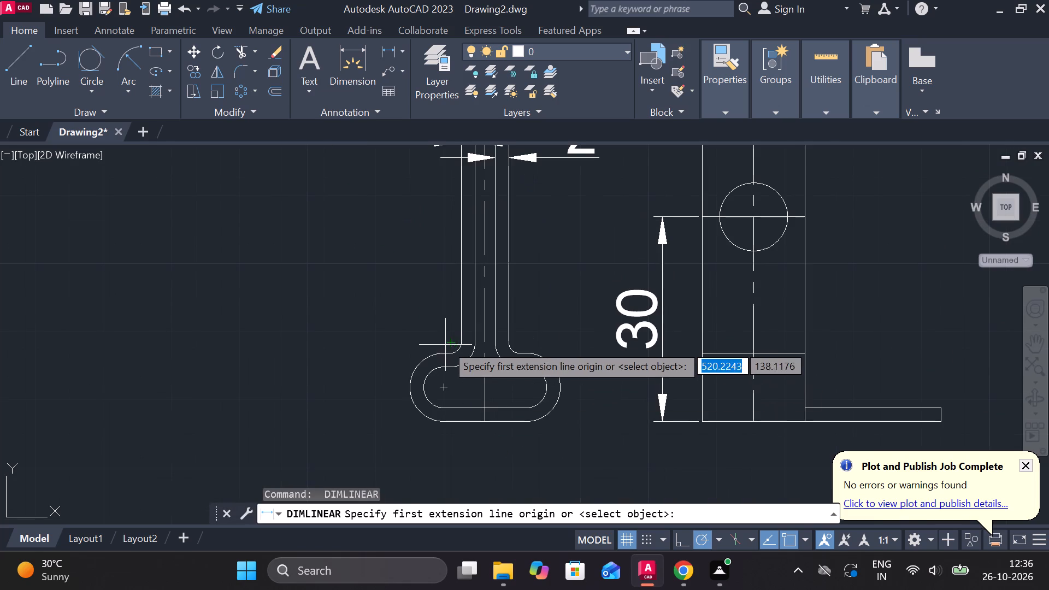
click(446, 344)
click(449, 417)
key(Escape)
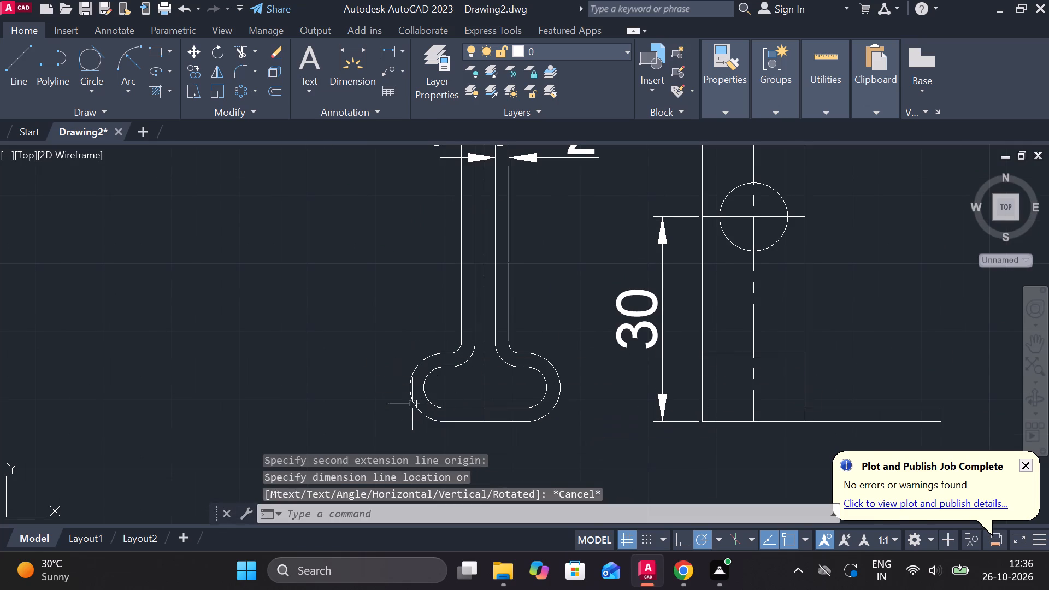
Add a vertical linear dimension for the height of the bent-strip view's lower loop, on the loop's left side.
key(space)
click(457, 348)
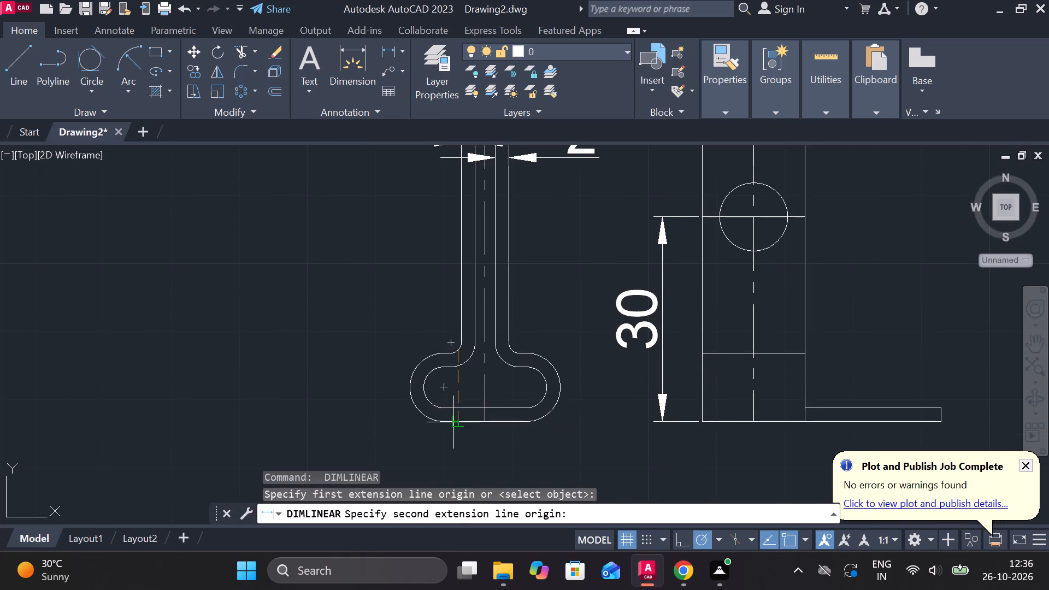
click(453, 423)
click(391, 398)
Add a horizontal linear dimension for the overall outer width of the bent-strip view's lower loop, placed above the loop.
scroll(478, 423, up, 1)
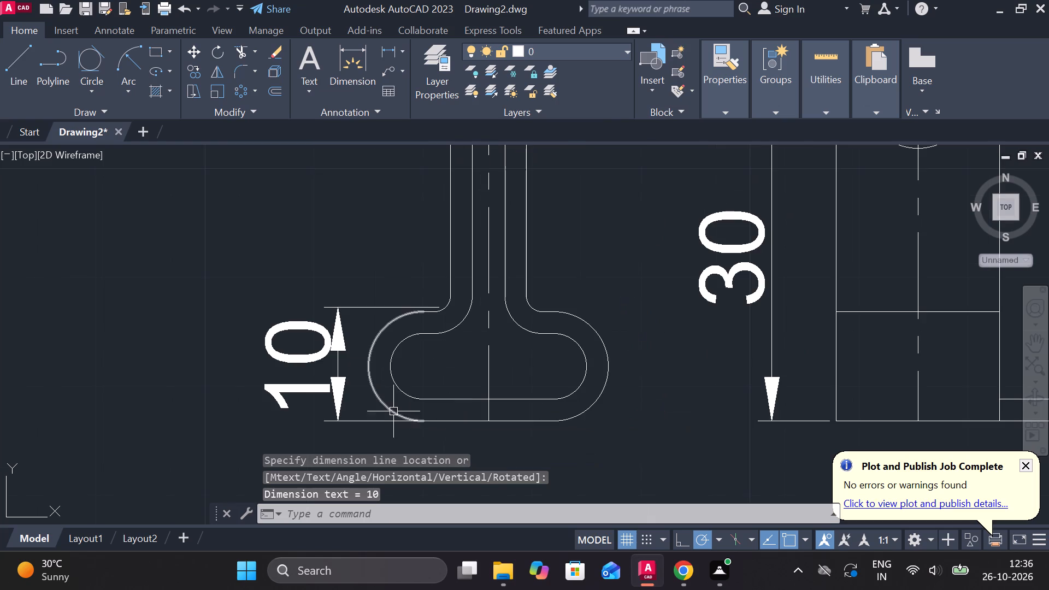
scroll(415, 409, down, 2)
key(space)
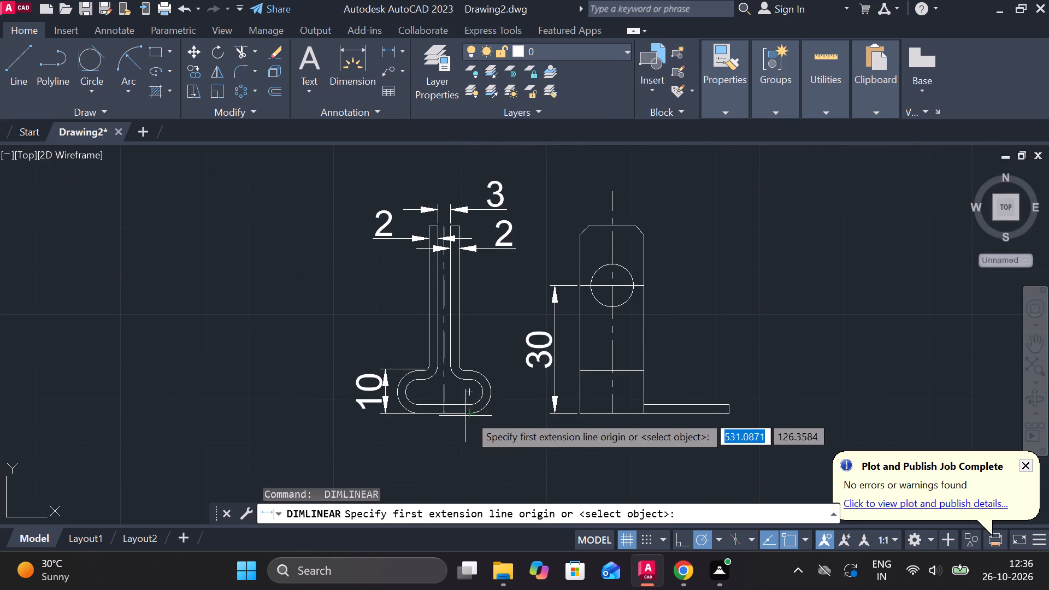
scroll(499, 398, up, 1)
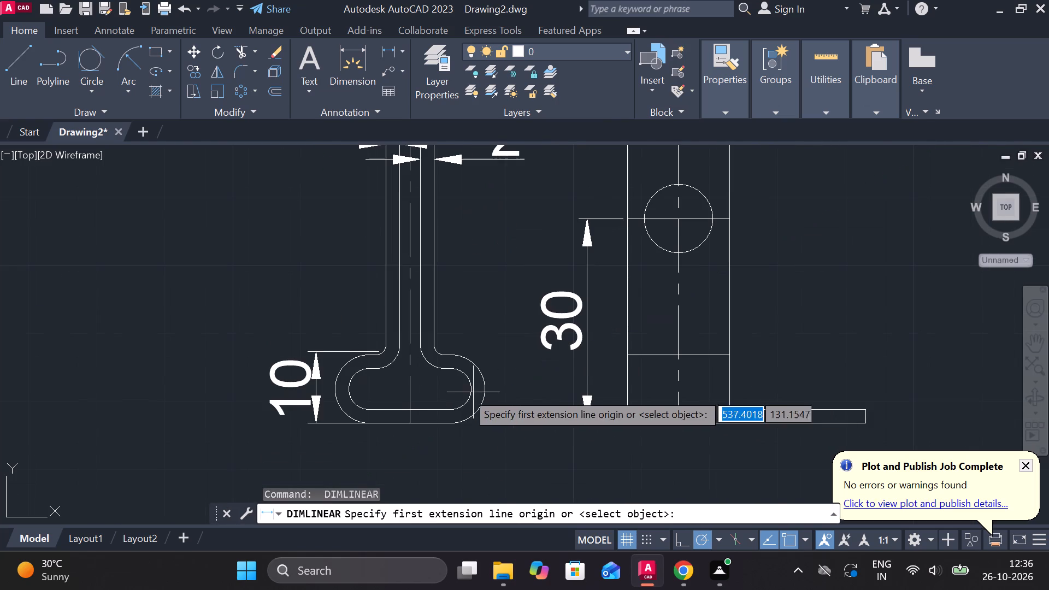
click(338, 383)
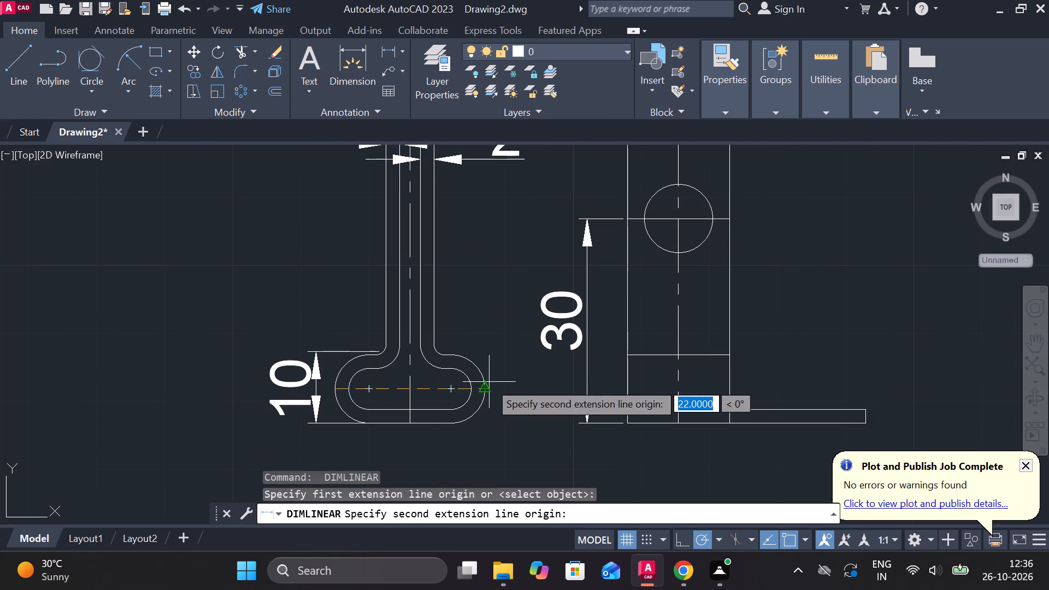
click(489, 382)
click(432, 283)
Move the loop width dimension's text off the vertical legs to the left, beyond the extension line.
click(415, 255)
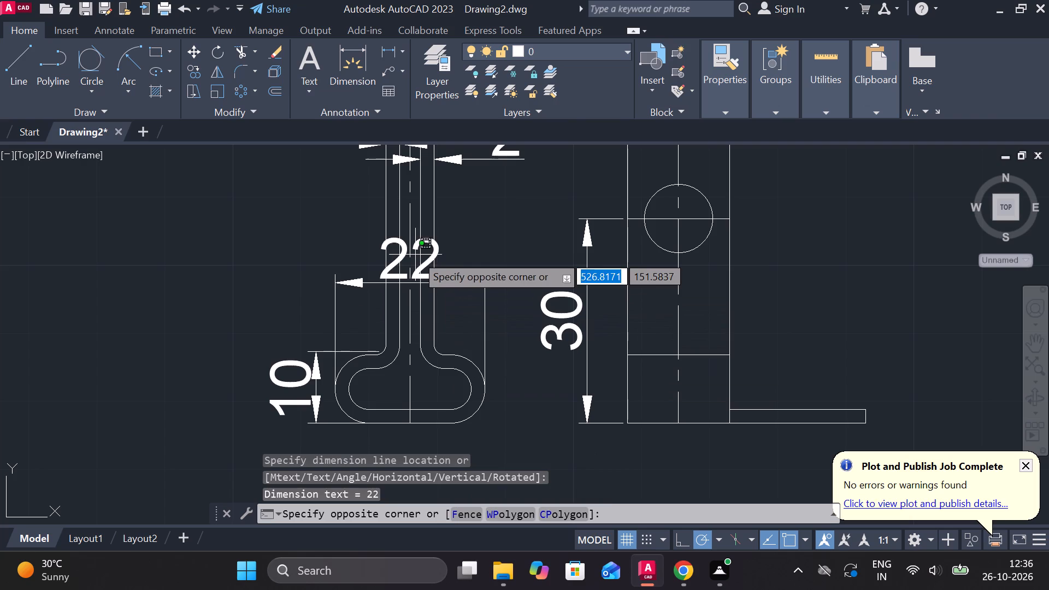
click(421, 252)
click(434, 243)
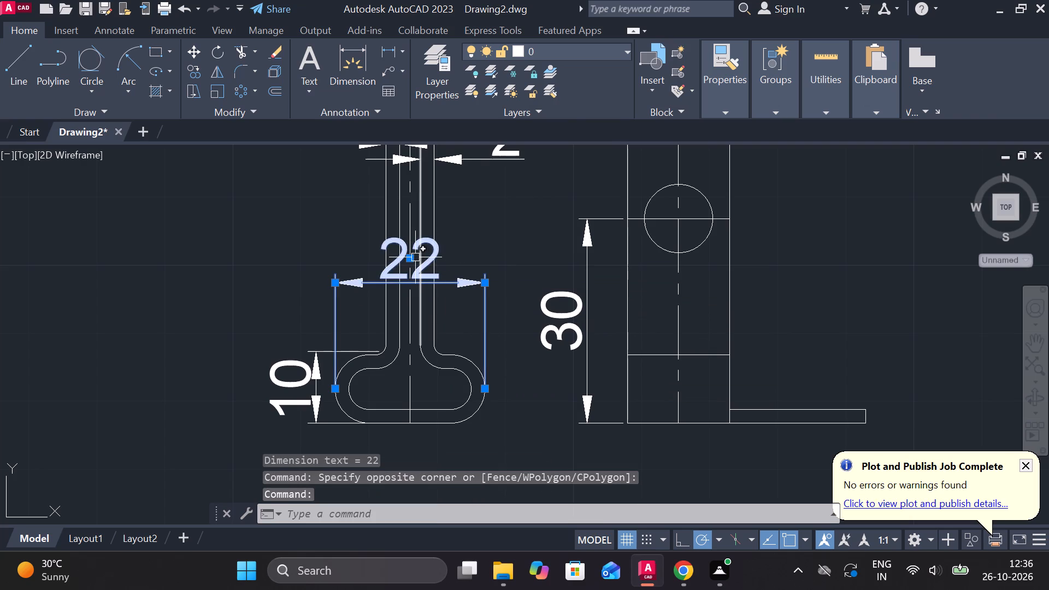
click(412, 257)
click(316, 269)
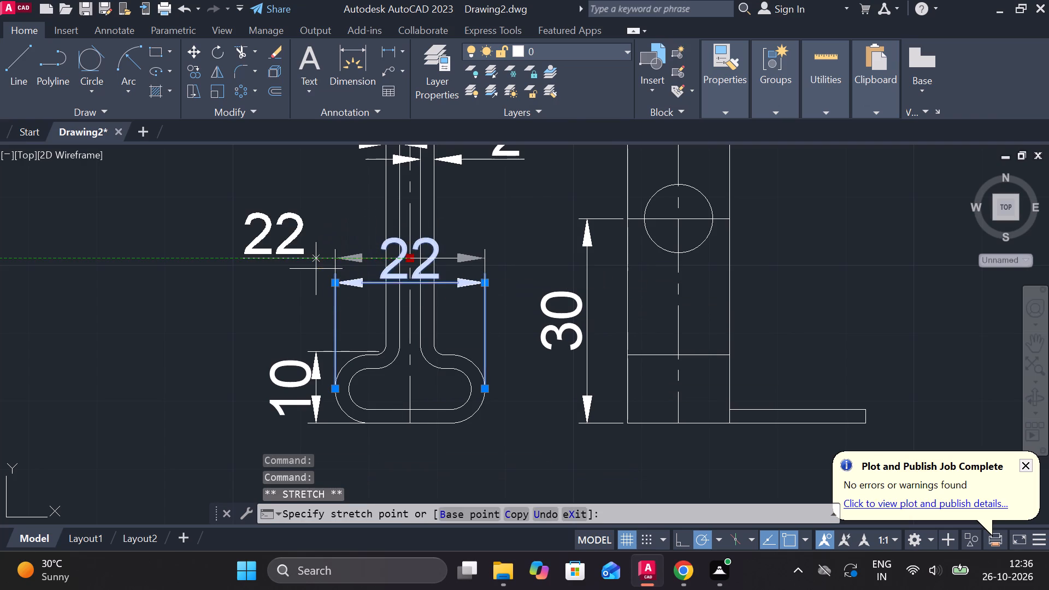
key(Escape)
Add a horizontal linear dimension for the holed plate view's width, placed above its chamfered top edge.
scroll(585, 346, down, 1)
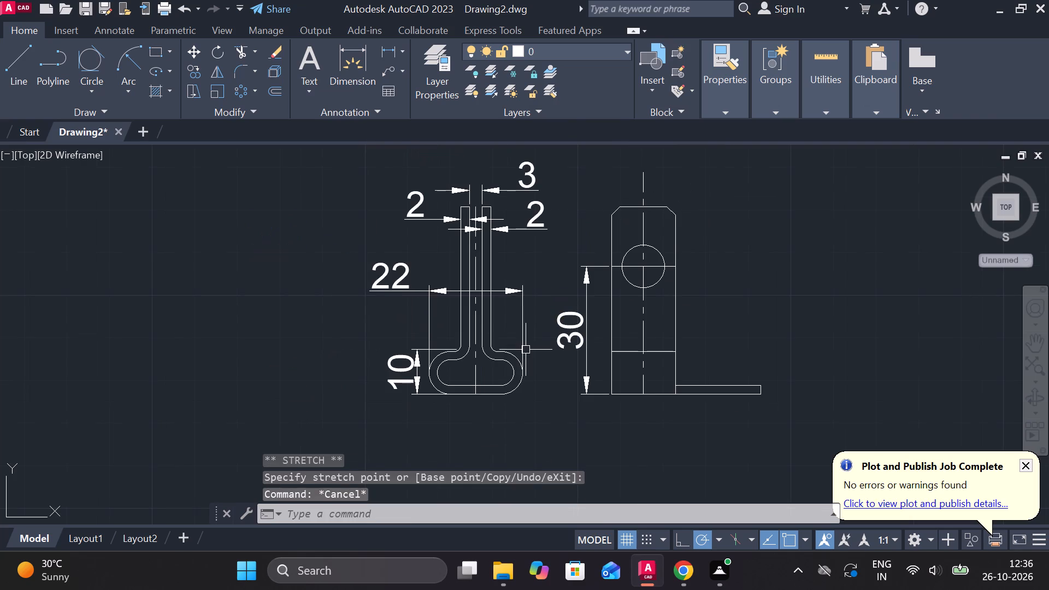
middle_drag(549, 333, 538, 298)
middle_drag(534, 281, 532, 264)
middle_click(531, 254)
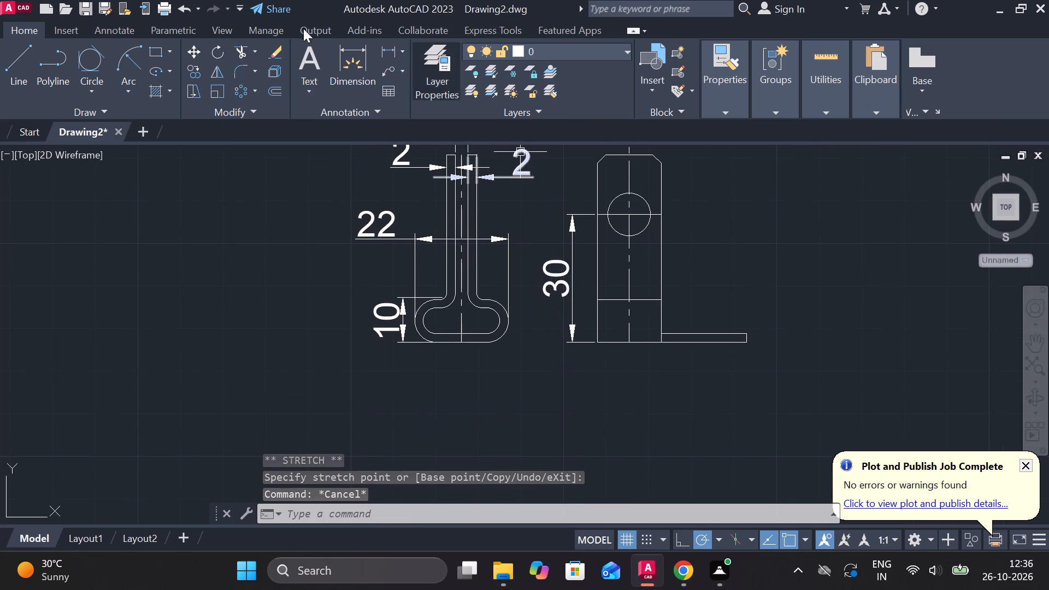
click(396, 49)
middle_drag(393, 348, 346, 369)
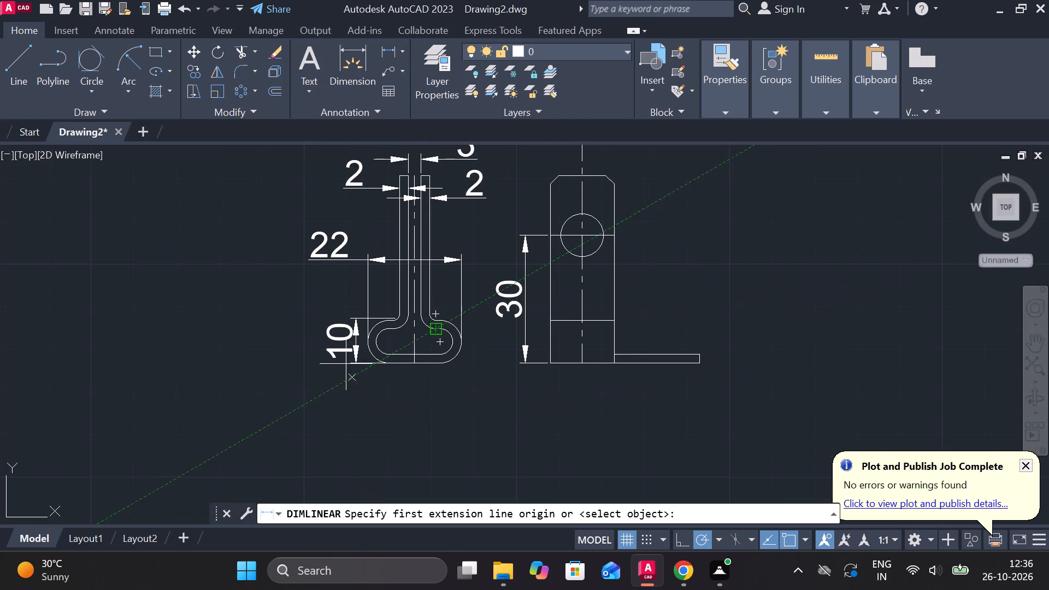
click(544, 215)
click(617, 209)
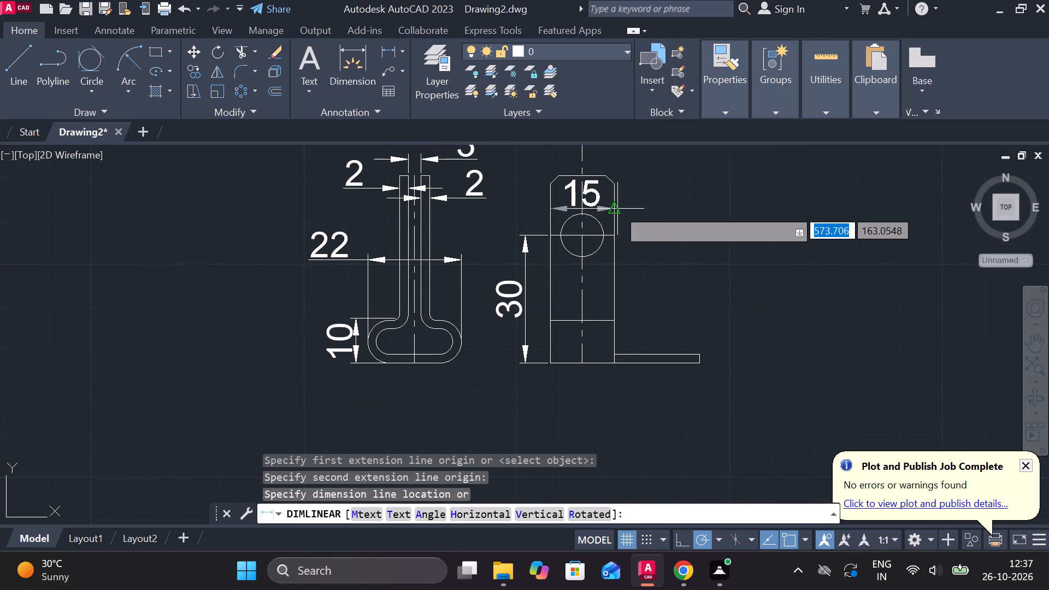
middle_drag(613, 216, 583, 325)
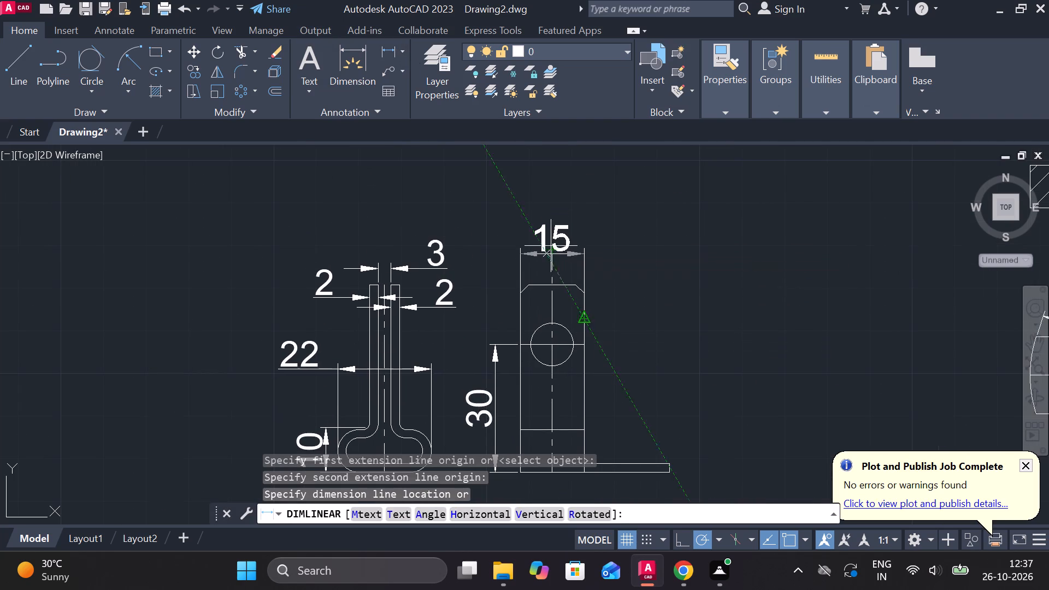
click(555, 259)
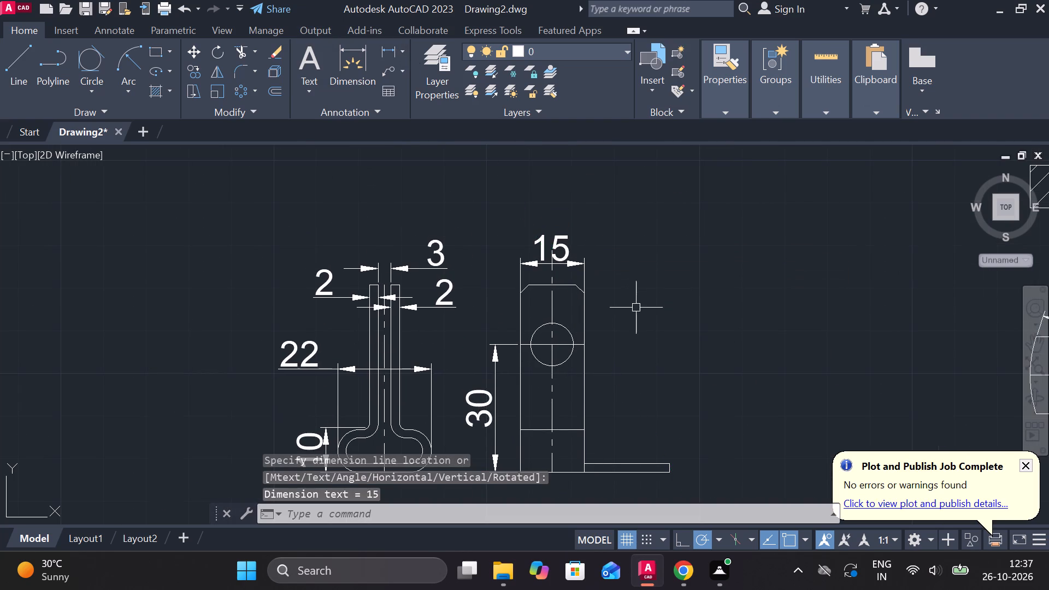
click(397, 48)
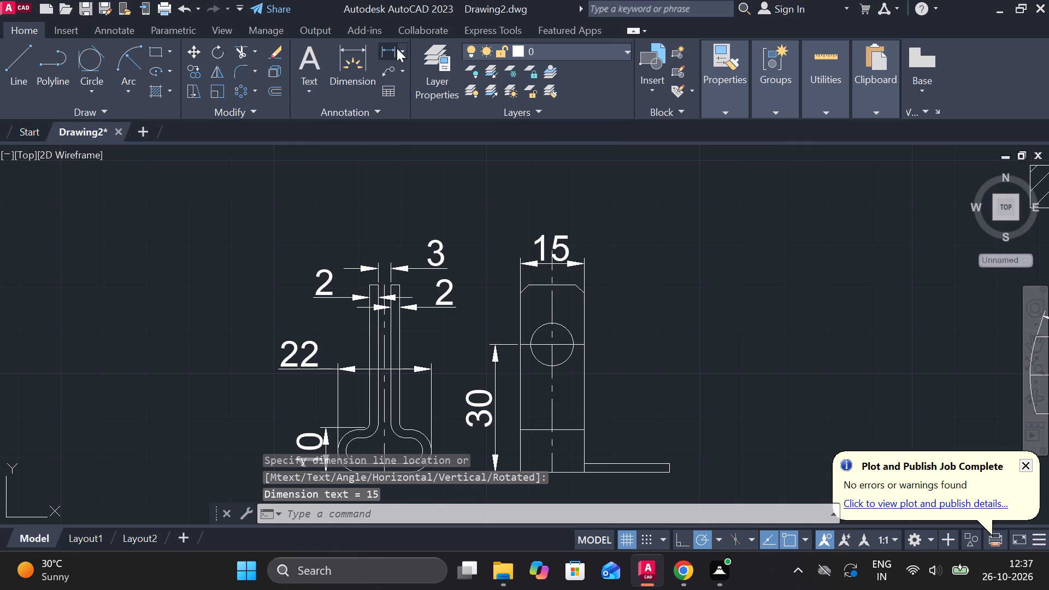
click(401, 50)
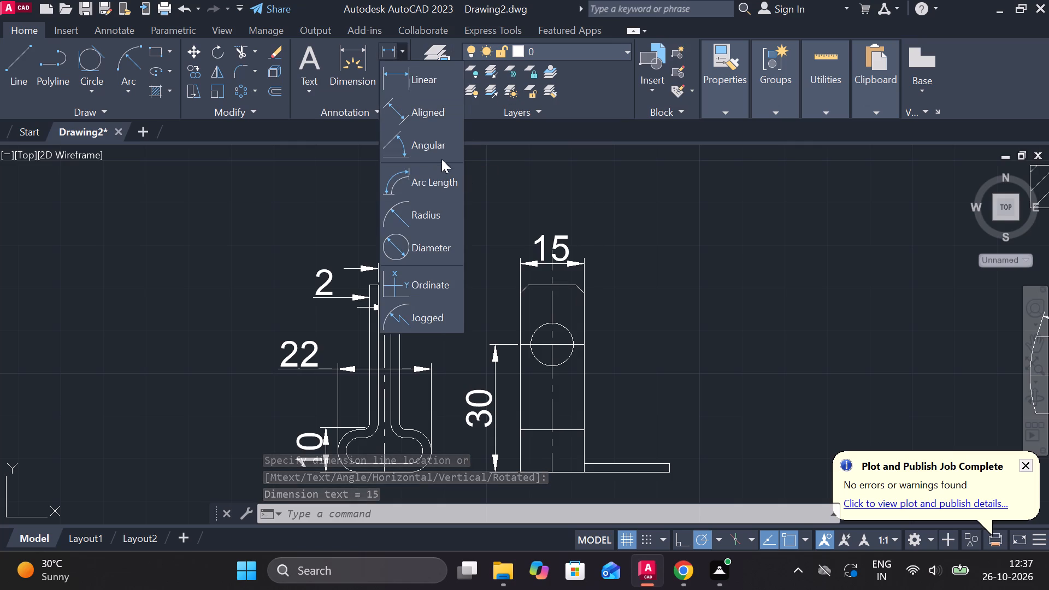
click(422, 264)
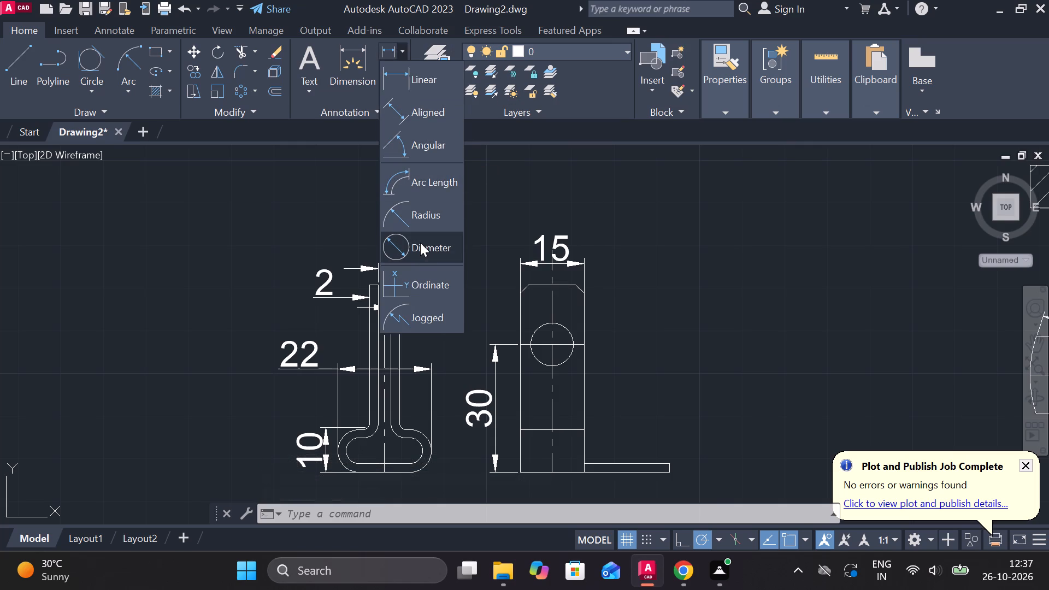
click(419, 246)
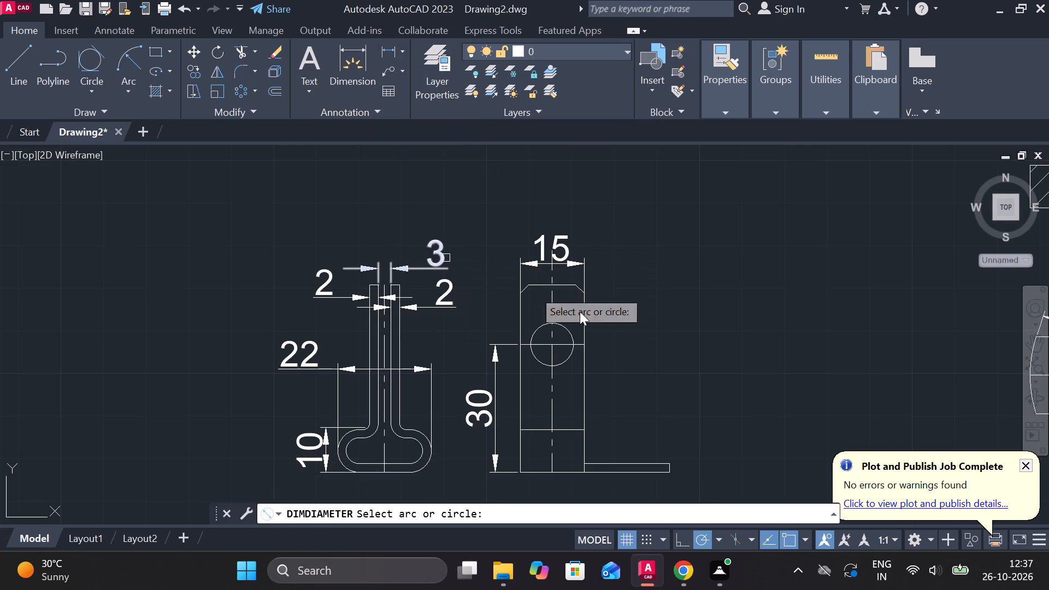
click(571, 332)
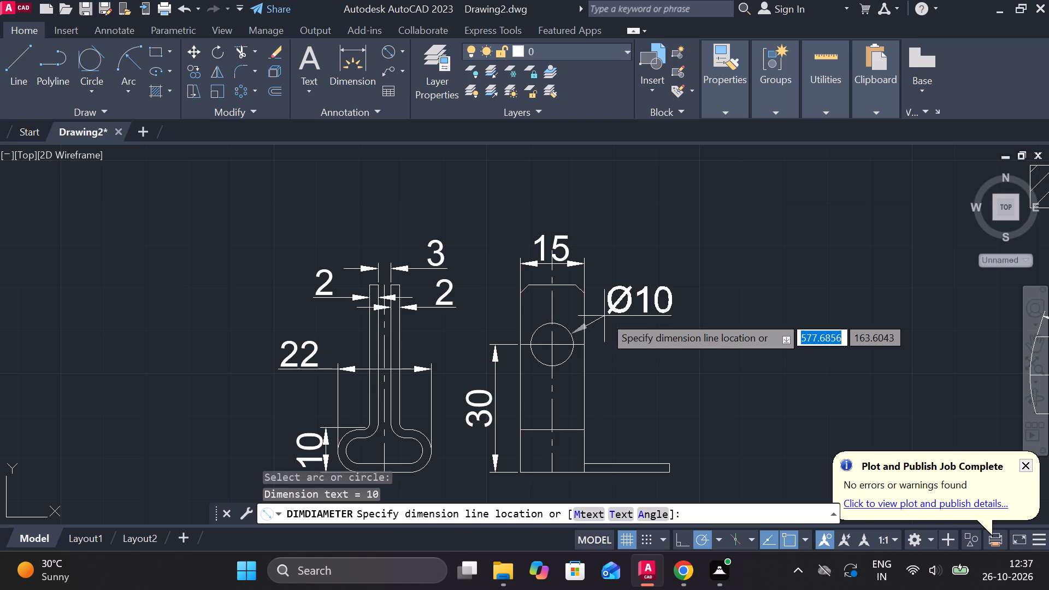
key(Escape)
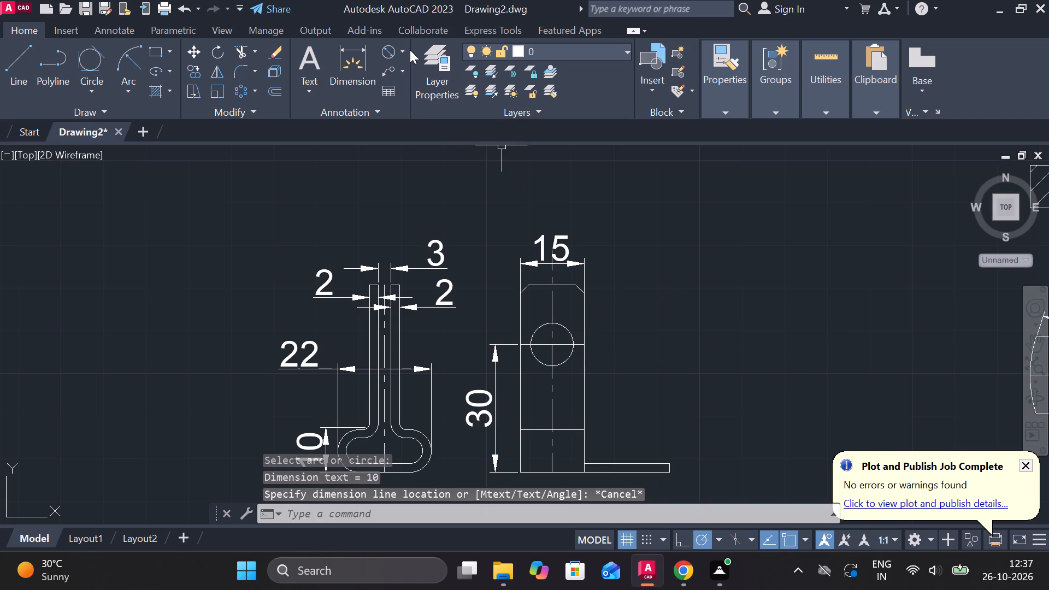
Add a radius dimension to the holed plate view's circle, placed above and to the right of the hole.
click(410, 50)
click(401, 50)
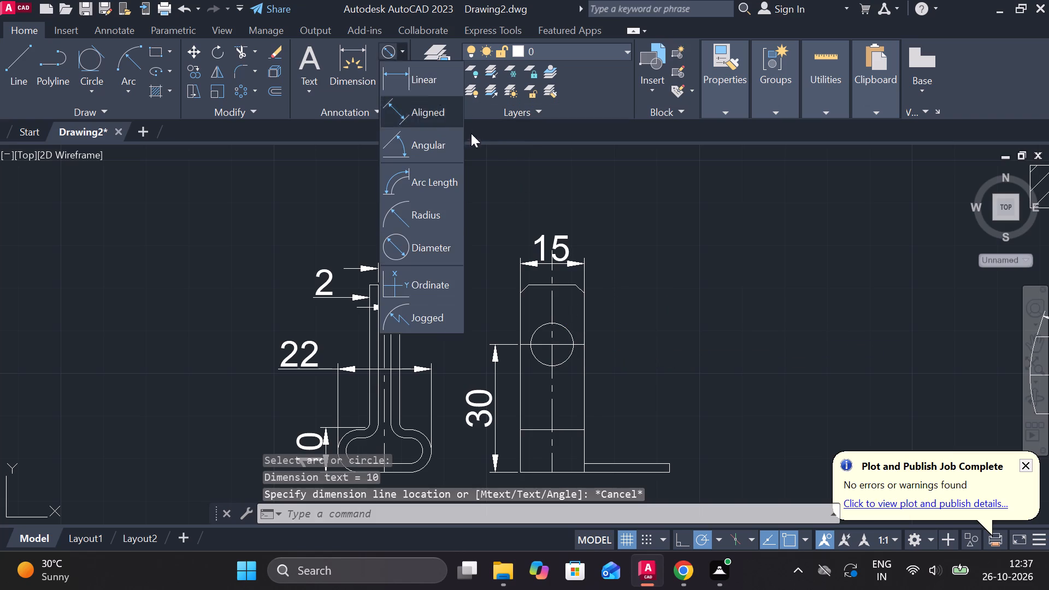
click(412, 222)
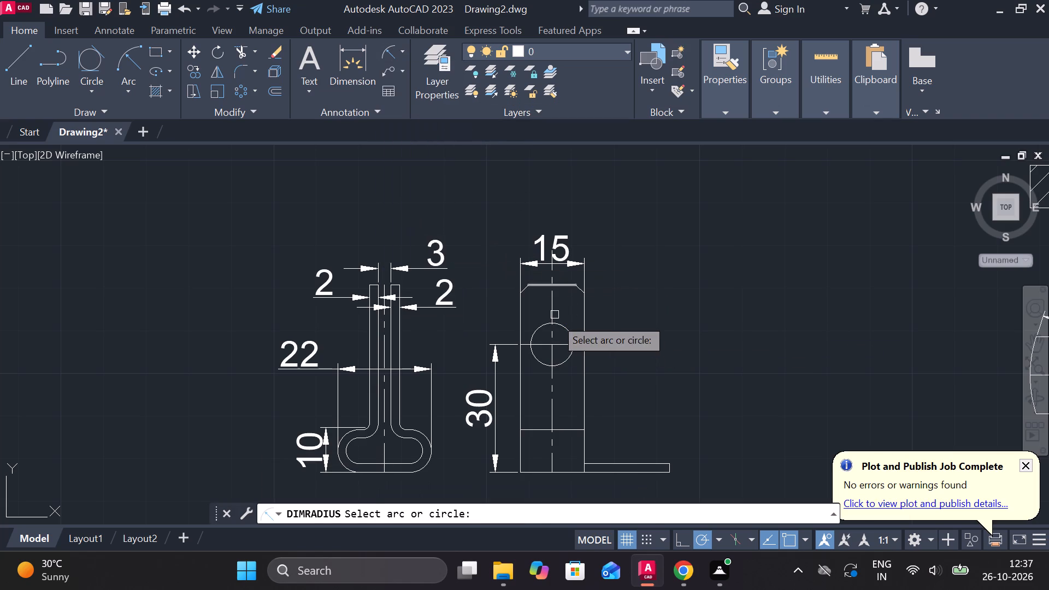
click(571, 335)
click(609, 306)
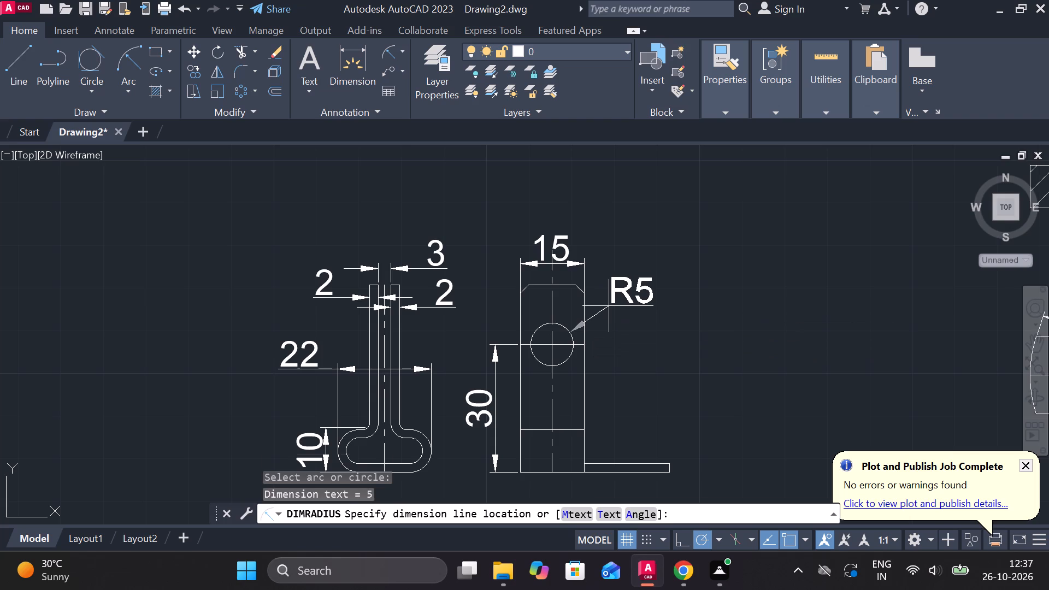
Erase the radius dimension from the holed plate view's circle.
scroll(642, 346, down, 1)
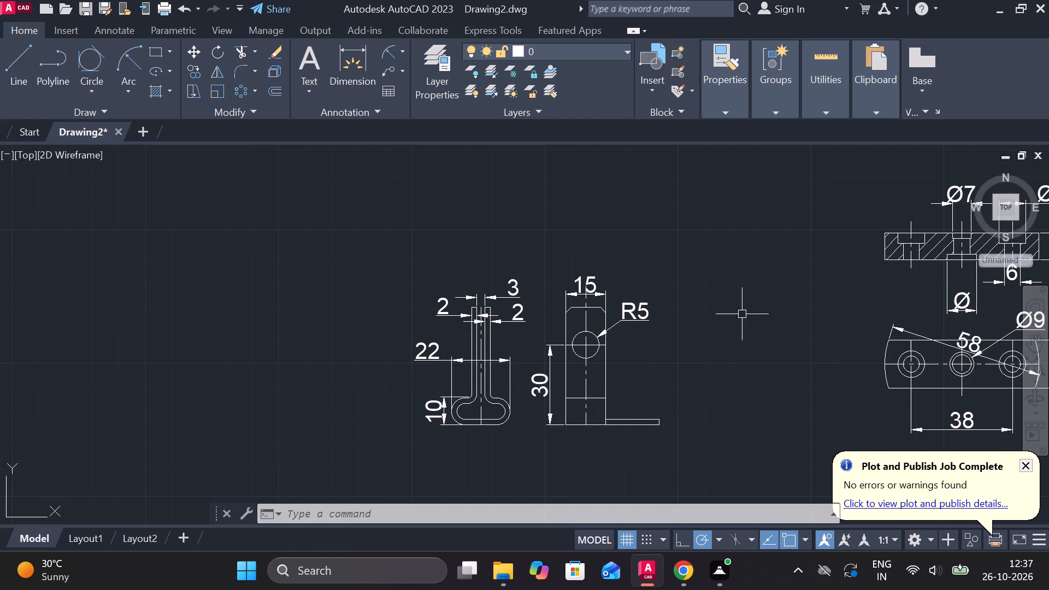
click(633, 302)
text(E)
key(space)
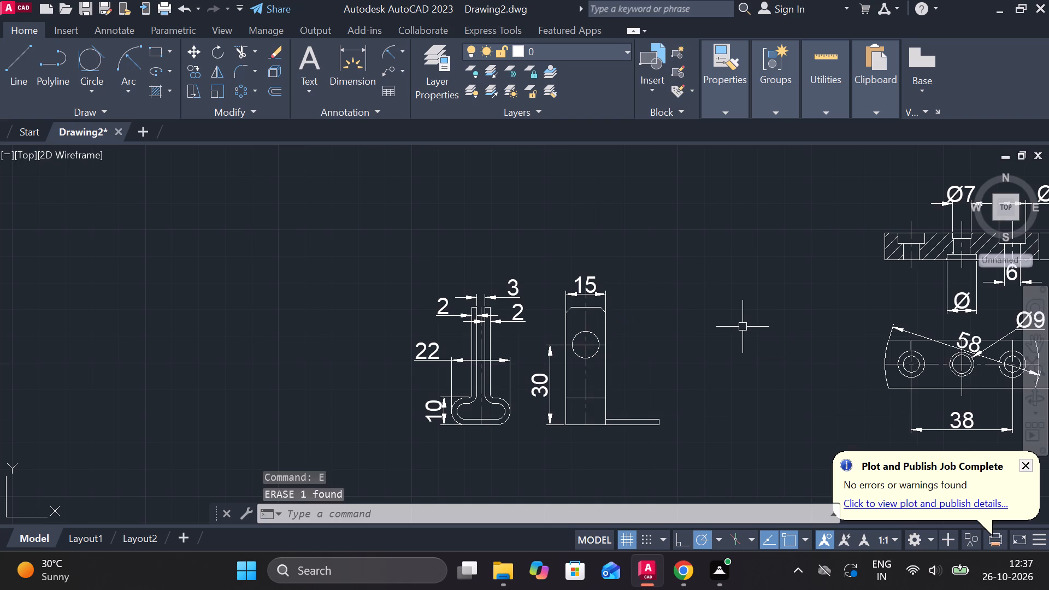
Erase the hole circle from the holed plate view, keeping its centre lines.
scroll(586, 351, up, 2)
click(605, 303)
click(605, 308)
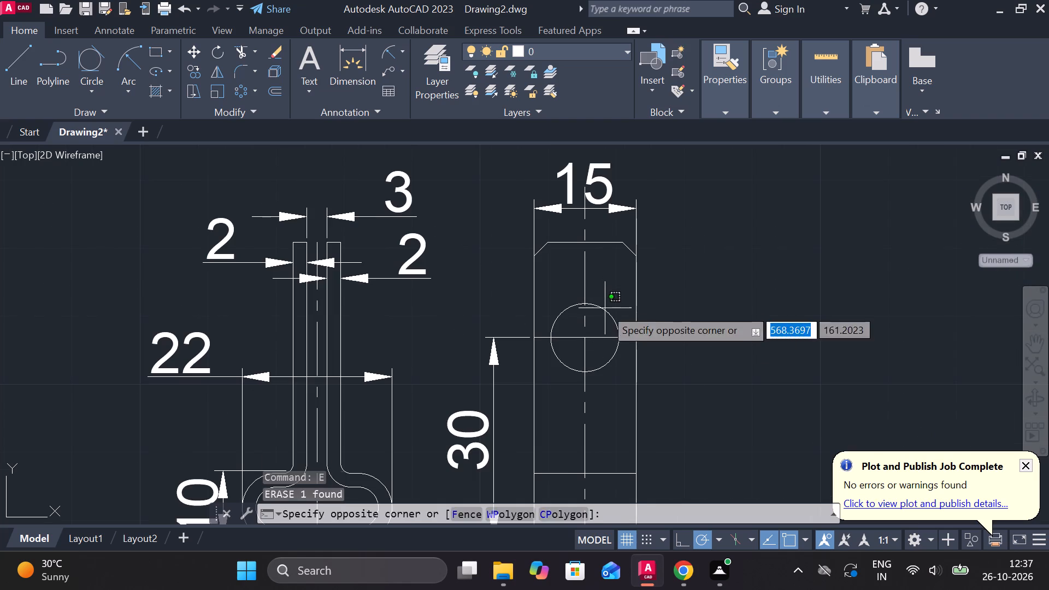
click(603, 308)
text(E)
key(space)
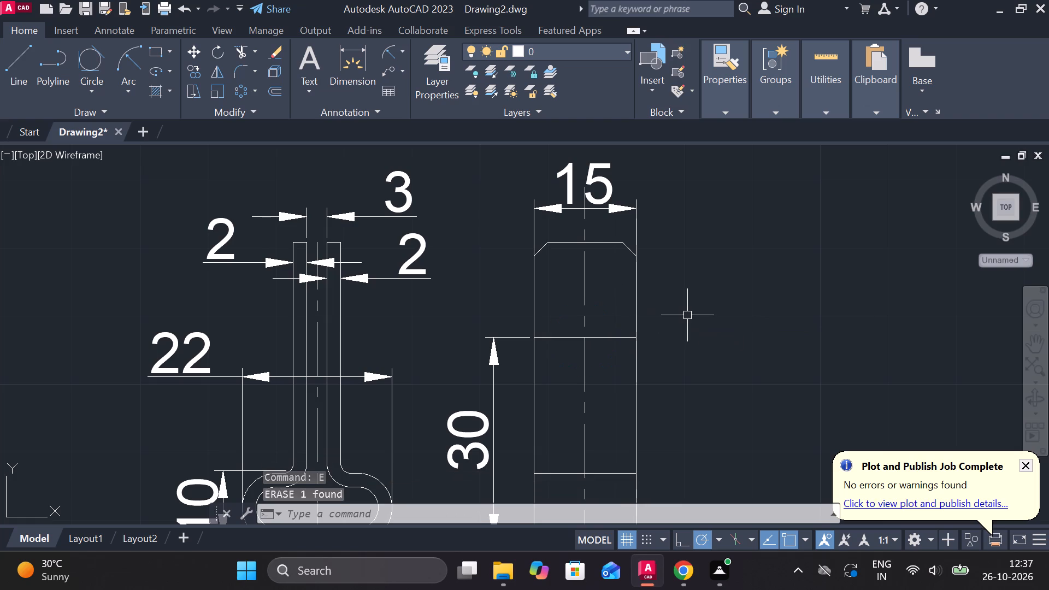
Draw a circle of diameter 5 at the centre line intersection in the holed plate view.
text(C)
key(space)
click(582, 342)
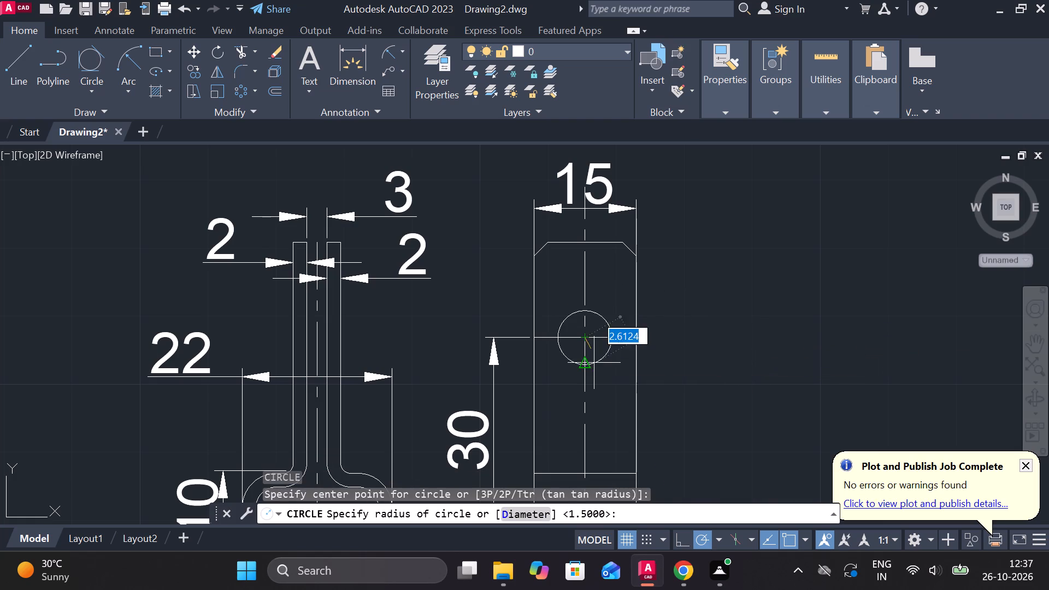
text(D)
key(space)
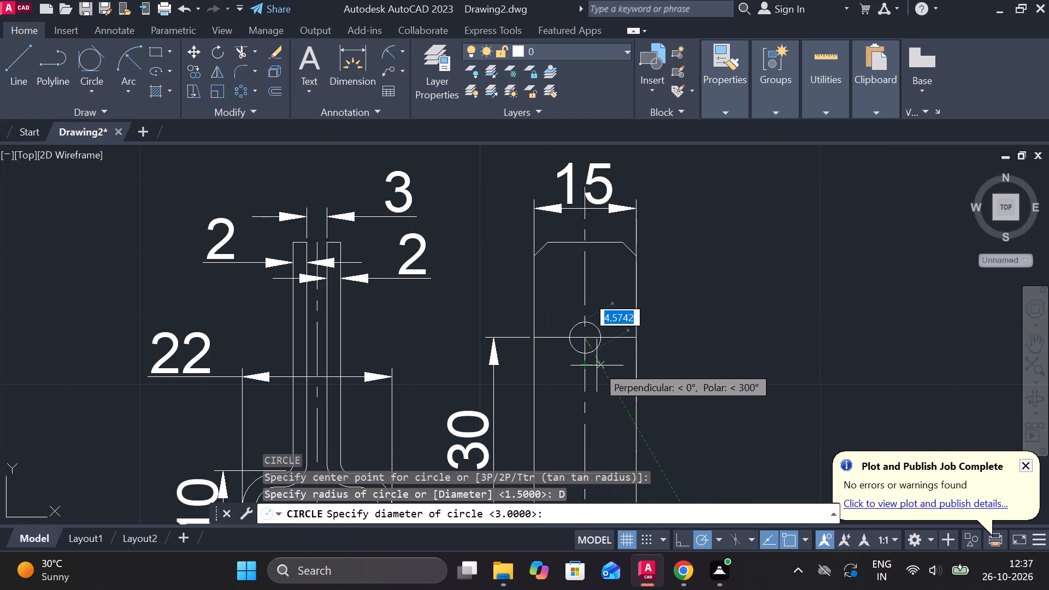
key(5)
key(Return)
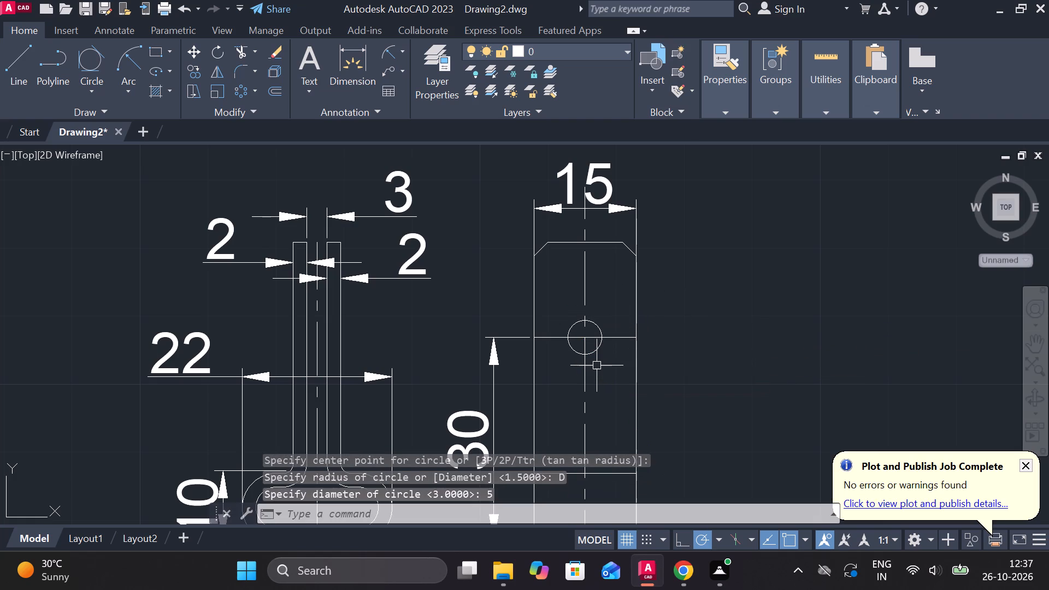
Add a diameter dimension to the holed plate view's circle, placed outside the plate to its upper right.
click(412, 50)
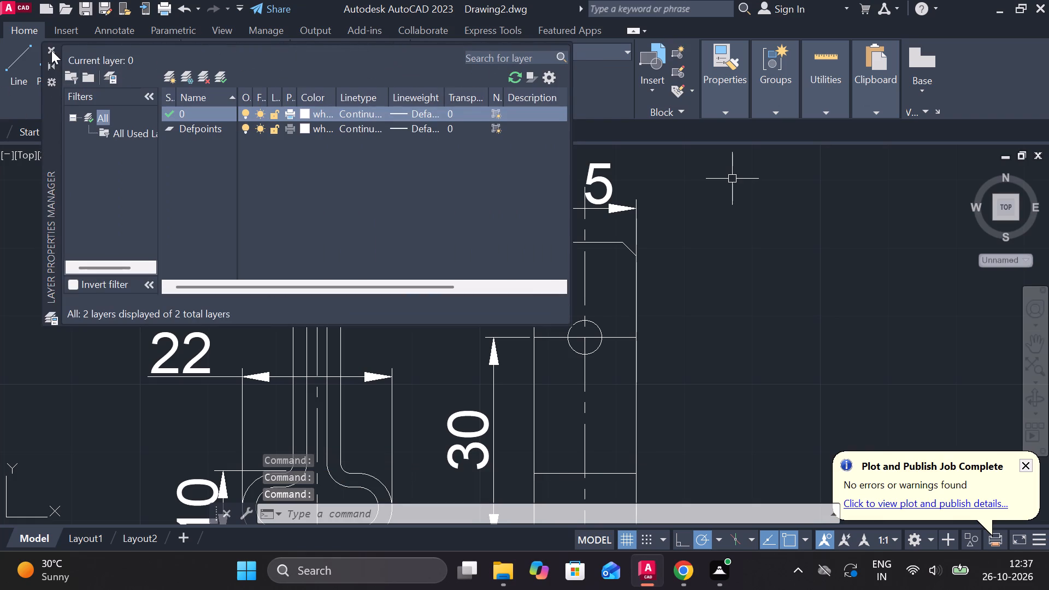
click(51, 50)
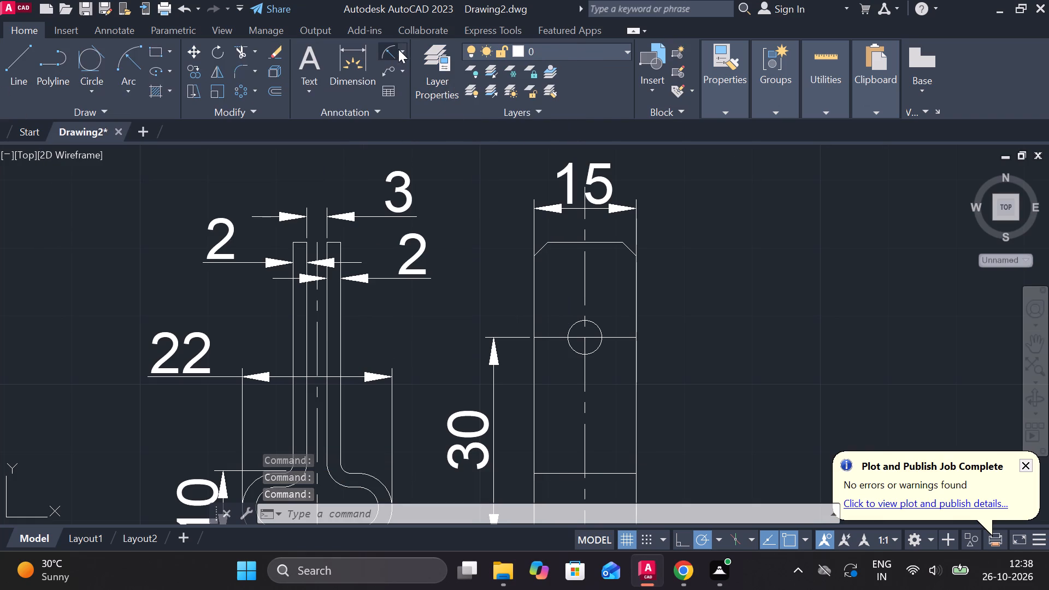
click(399, 49)
click(448, 233)
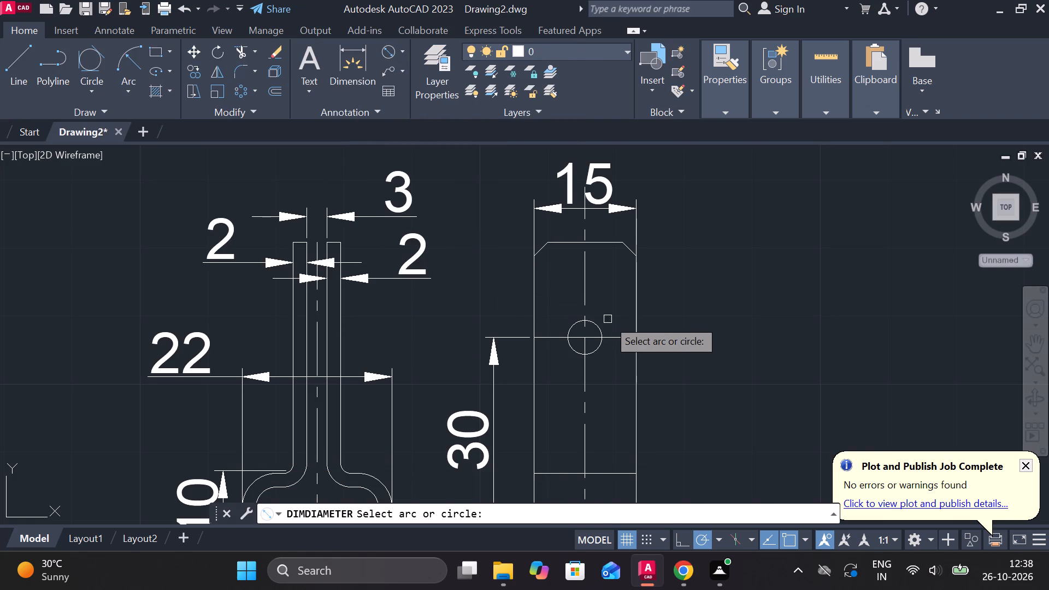
click(598, 327)
click(670, 279)
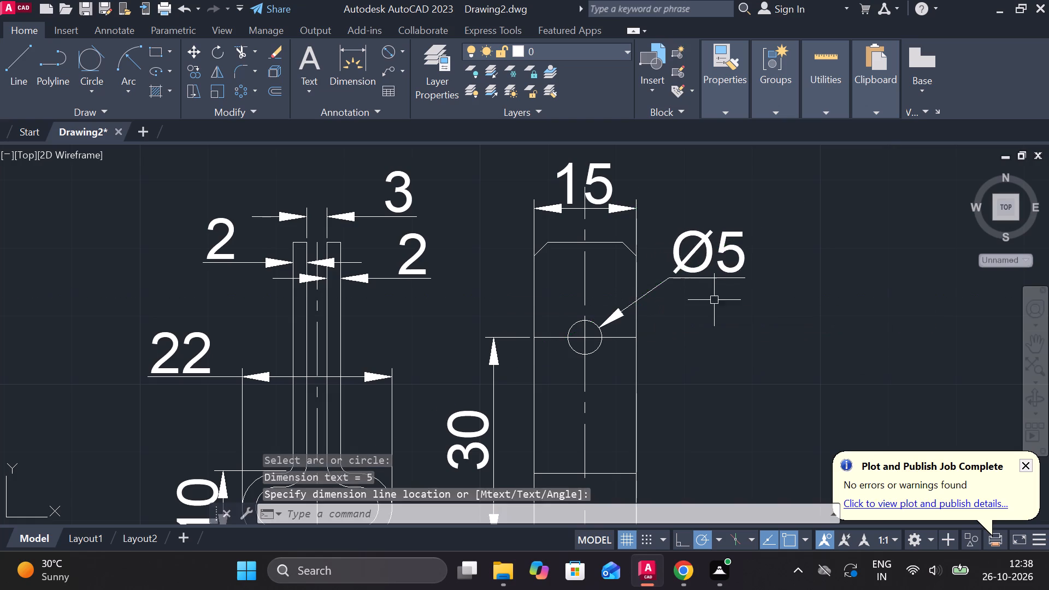
Erase the slanted 58 dimension across the three-hole plate's top view.
scroll(715, 302, down, 1)
middle_drag(775, 368, 708, 279)
scroll(698, 279, down, 2)
middle_drag(707, 322, 640, 292)
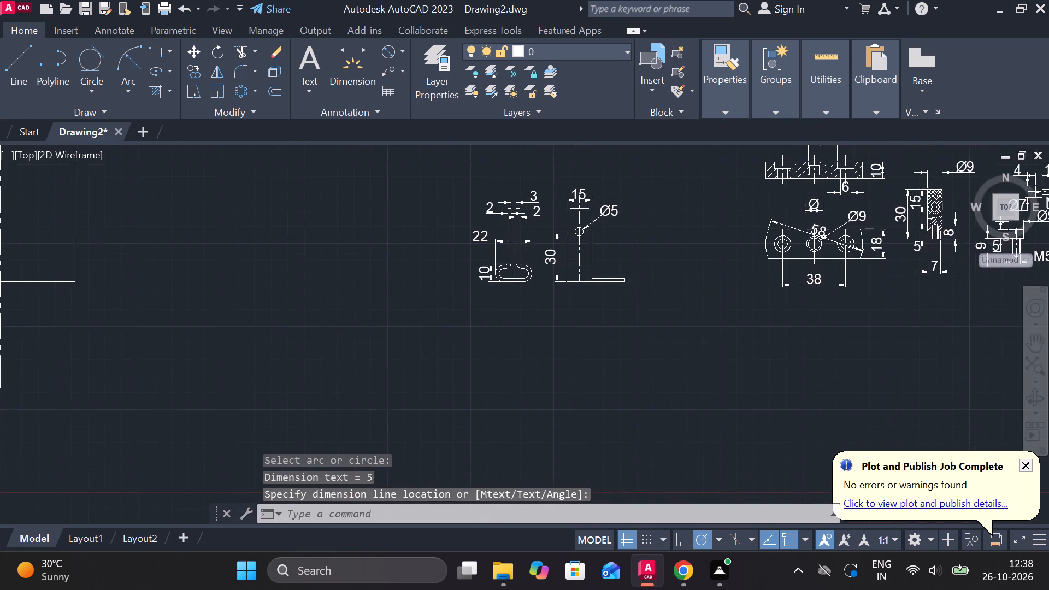
scroll(570, 290, up, 2)
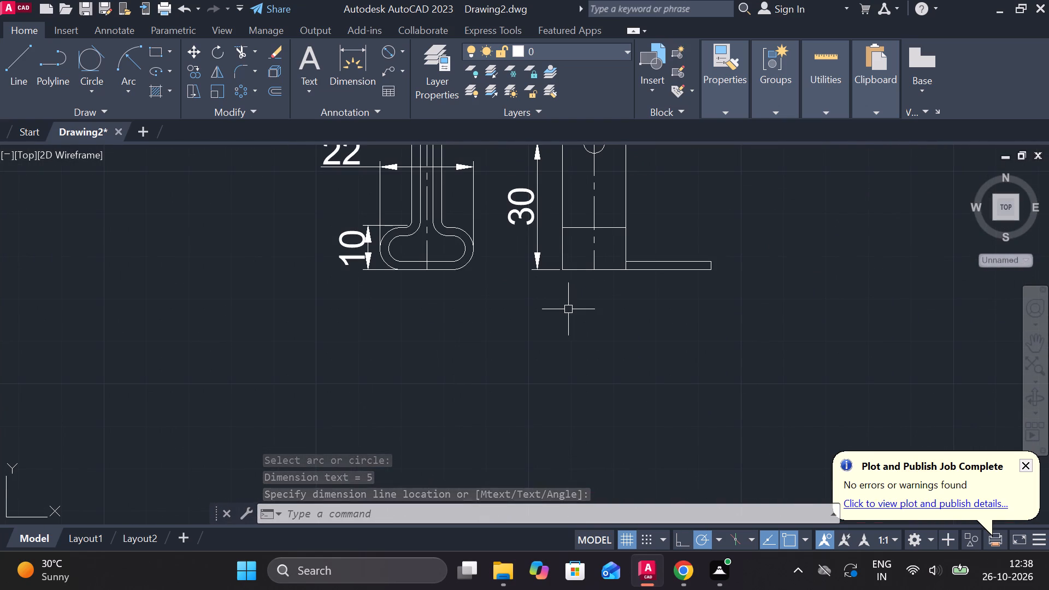
scroll(568, 309, down, 2)
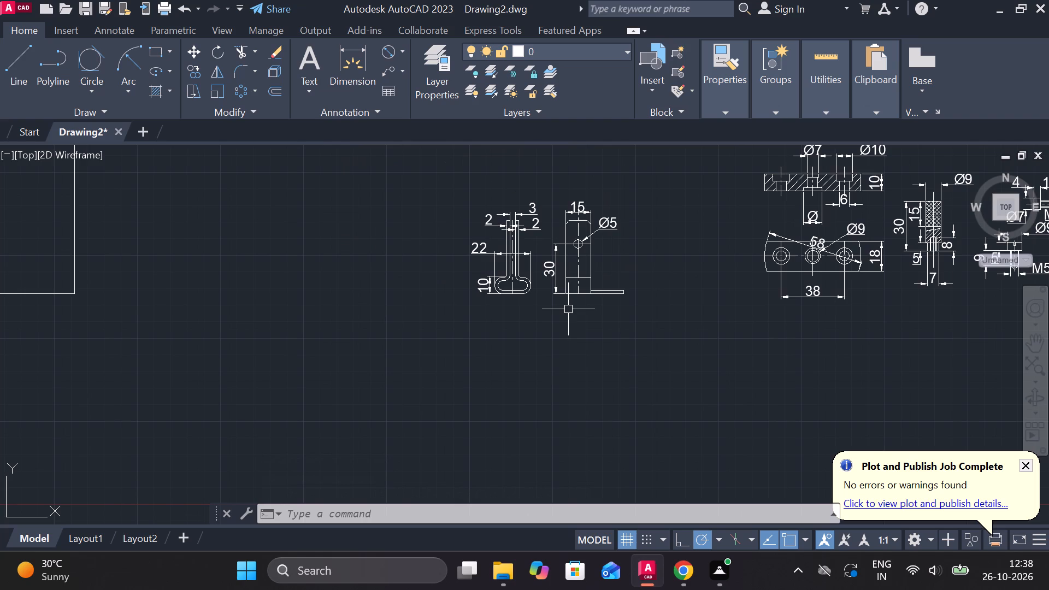
scroll(684, 319, down, 2)
middle_drag(697, 320, 462, 348)
scroll(531, 301, up, 4)
middle_drag(617, 317, 609, 202)
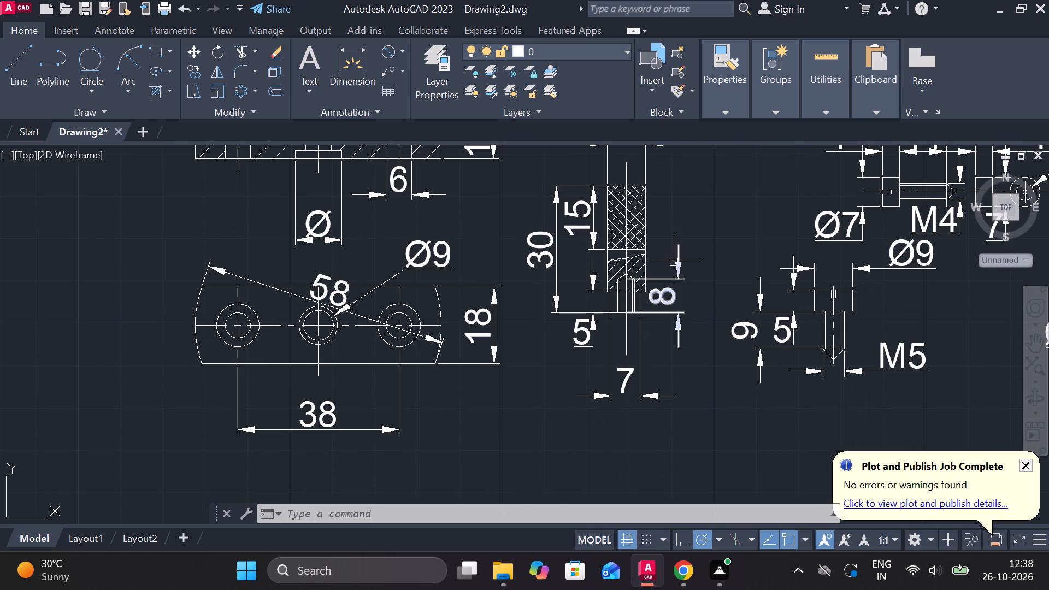
scroll(671, 296, down, 1)
scroll(405, 298, up, 3)
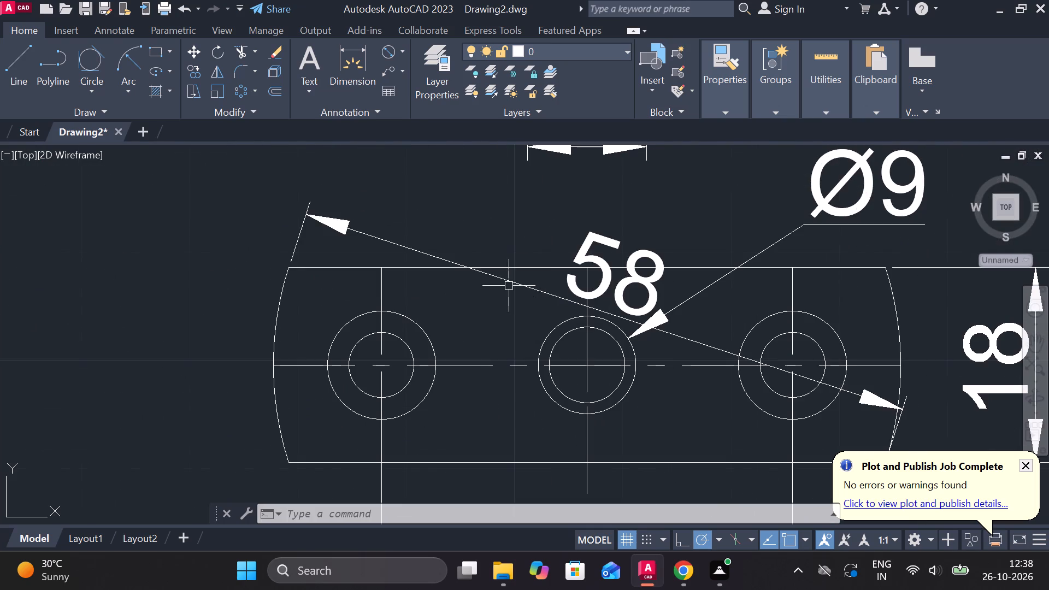
click(608, 283)
scroll(608, 283, down, 1)
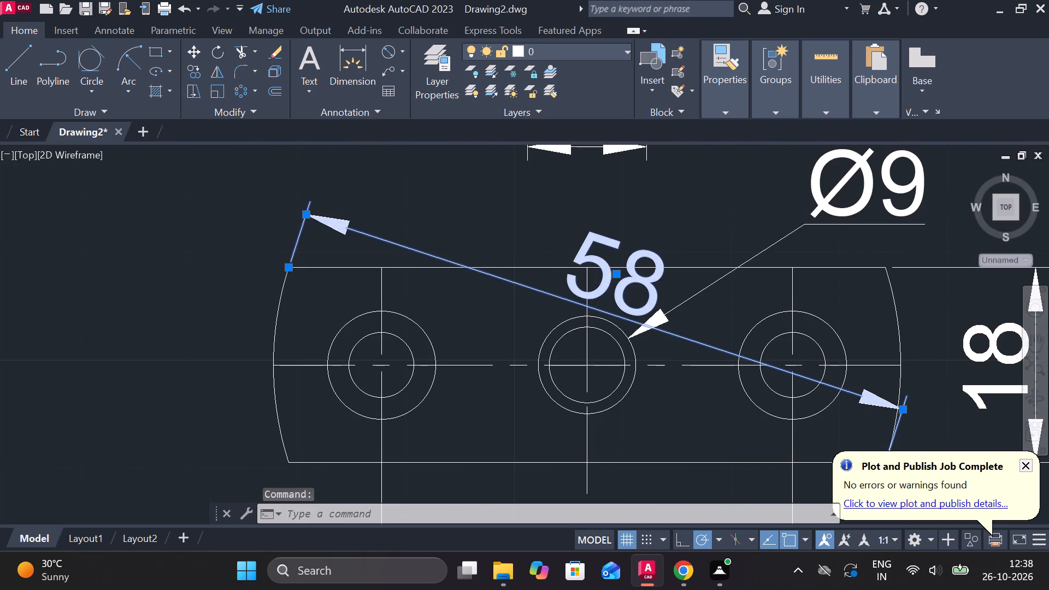
text(E)
key(space)
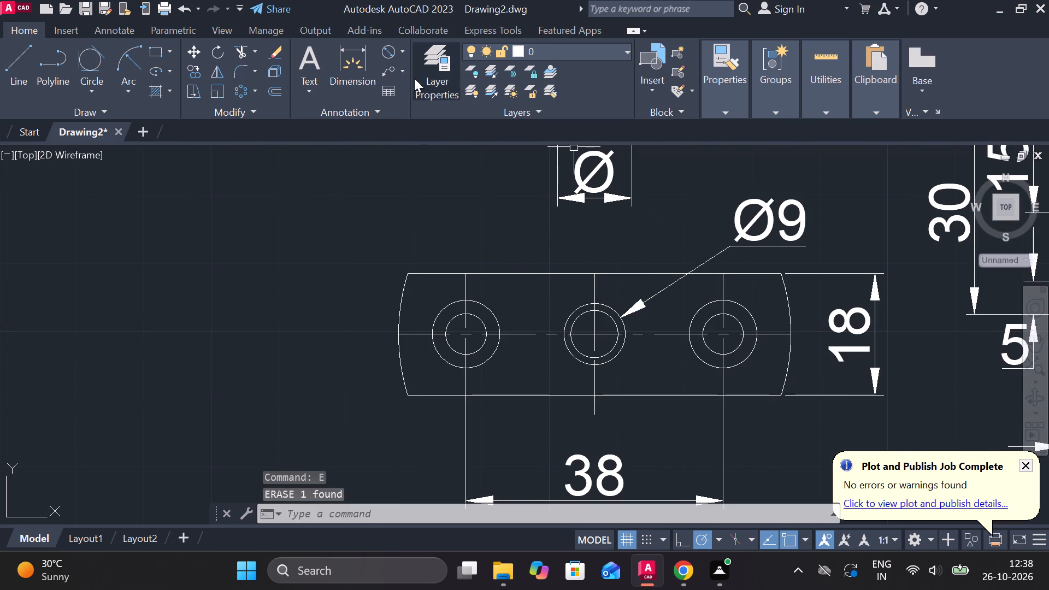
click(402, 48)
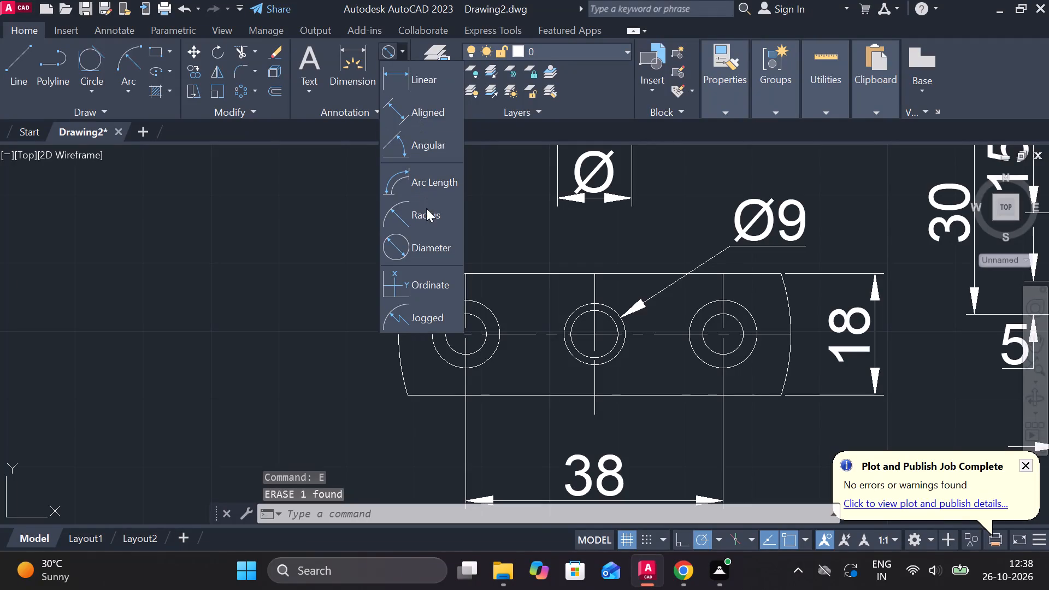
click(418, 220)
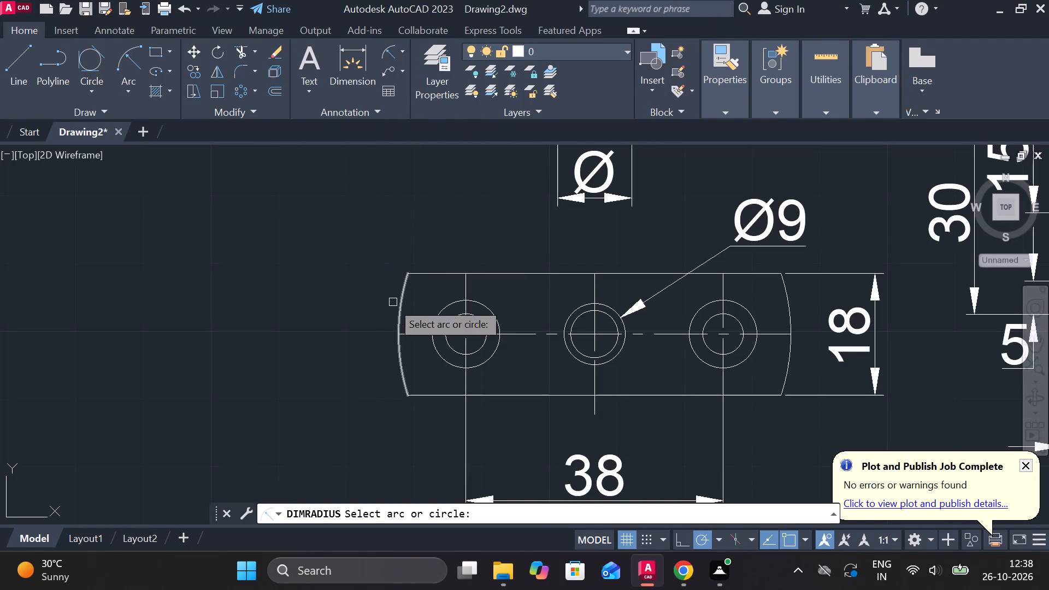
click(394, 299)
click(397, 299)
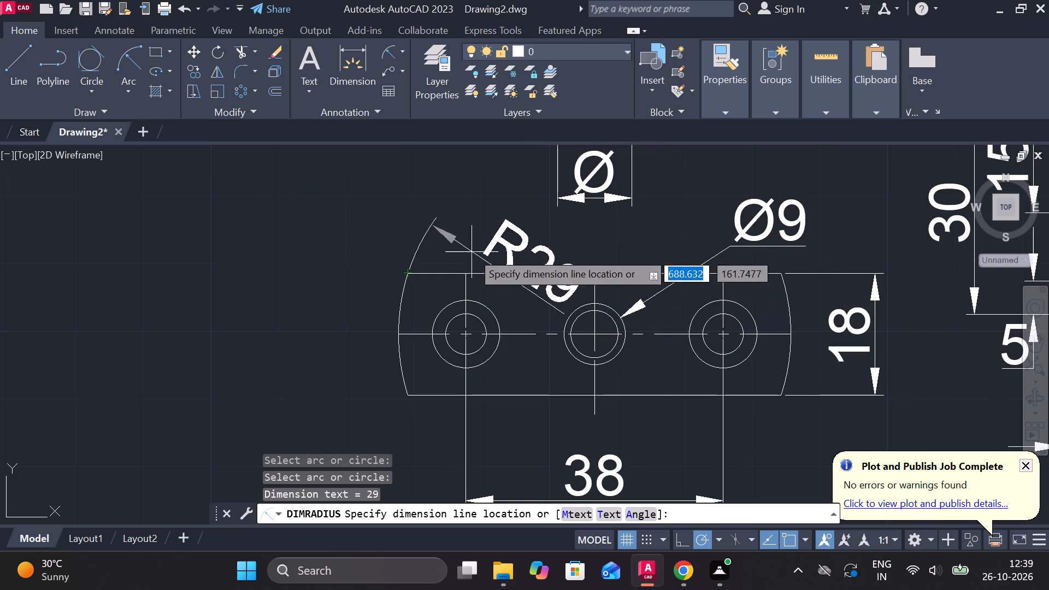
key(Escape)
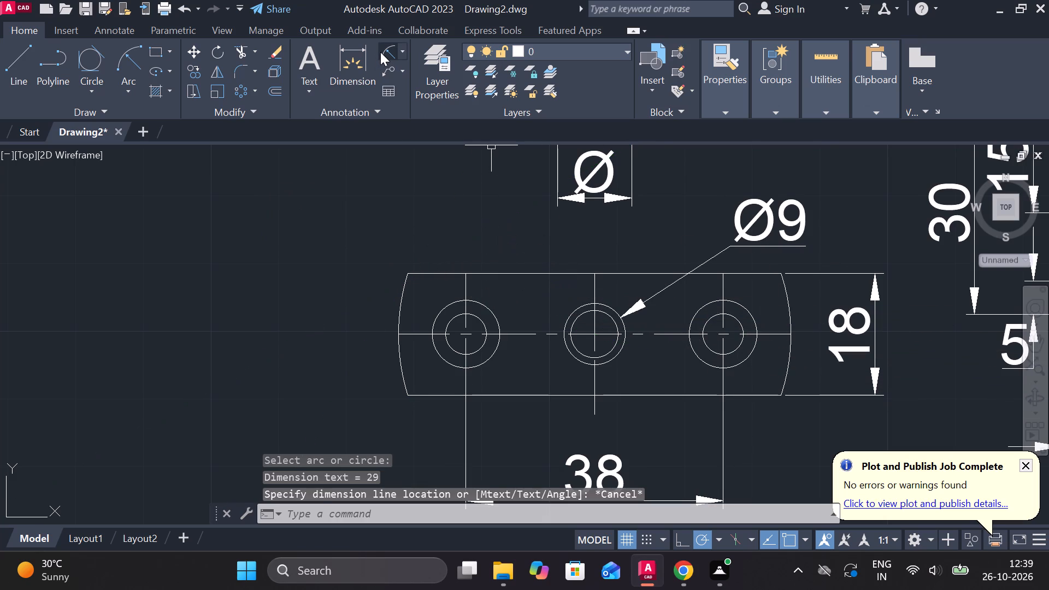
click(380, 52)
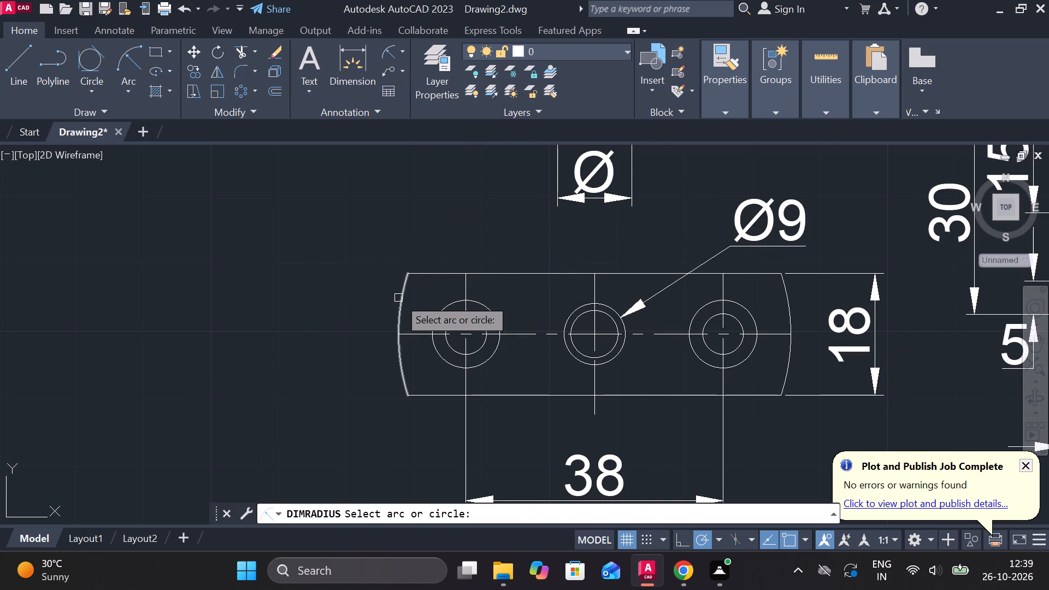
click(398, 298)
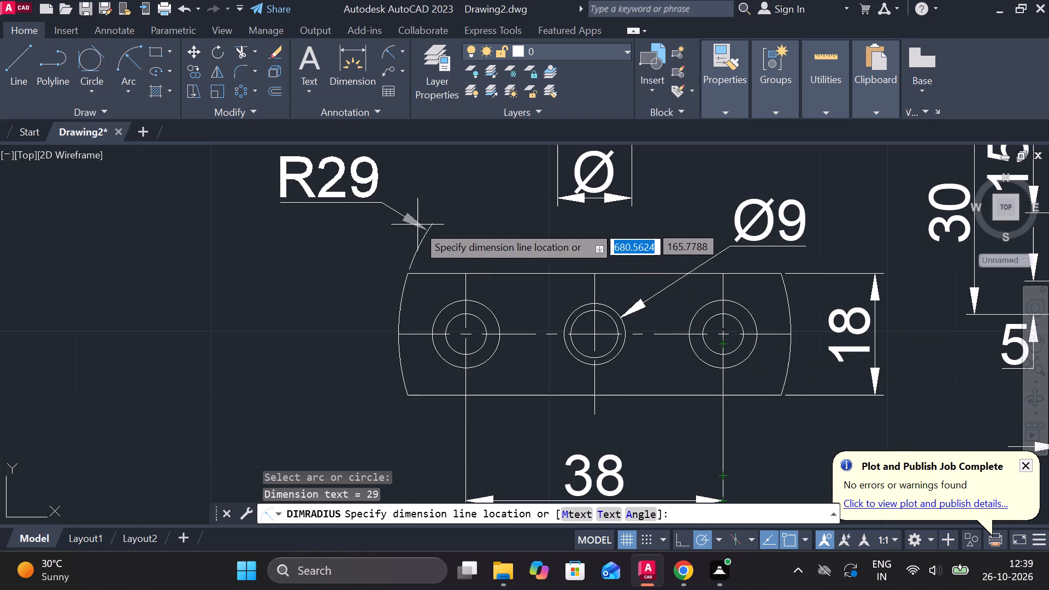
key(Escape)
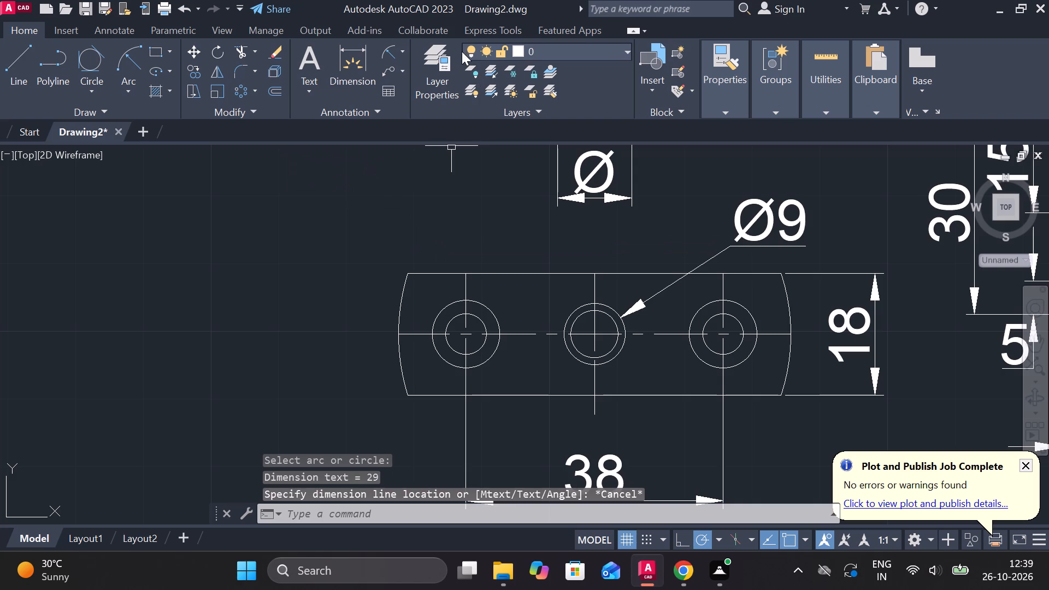
Add a diameter dimension to the left curved end of the three-hole plate's top view, placed above its upper left corner.
click(398, 44)
click(400, 56)
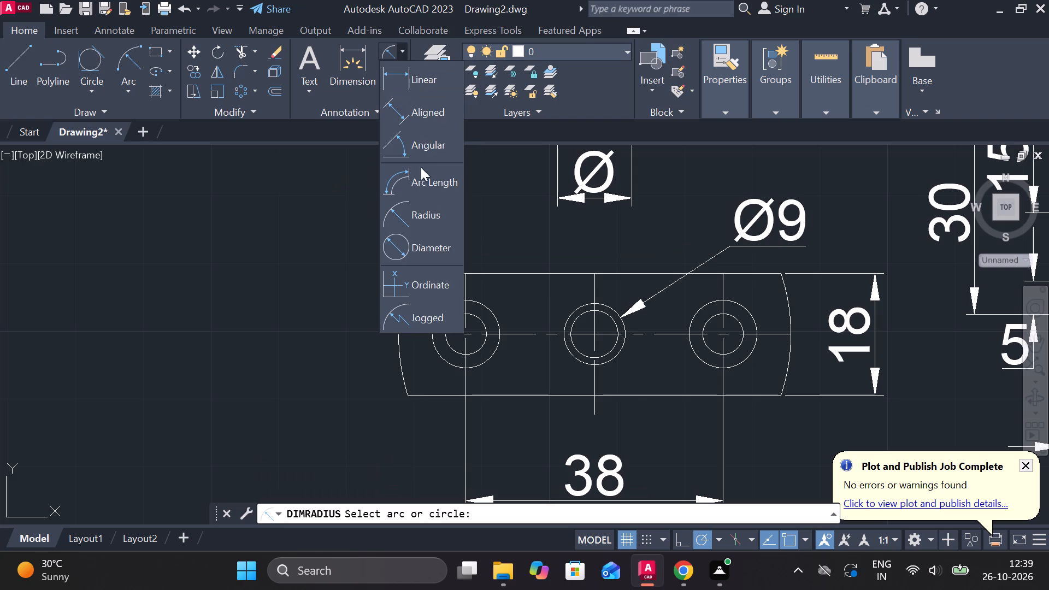
click(421, 245)
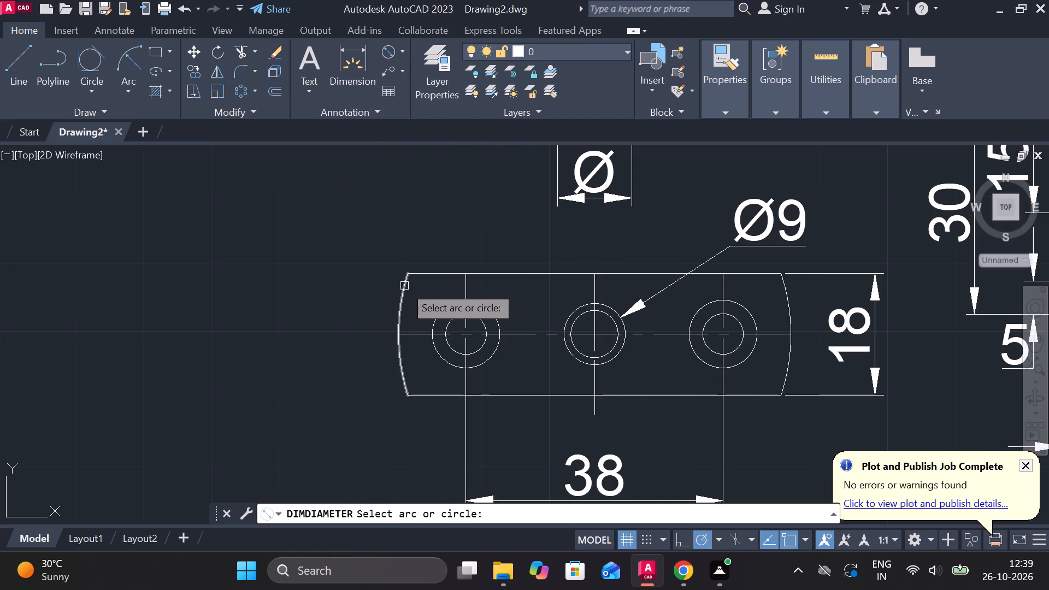
click(404, 286)
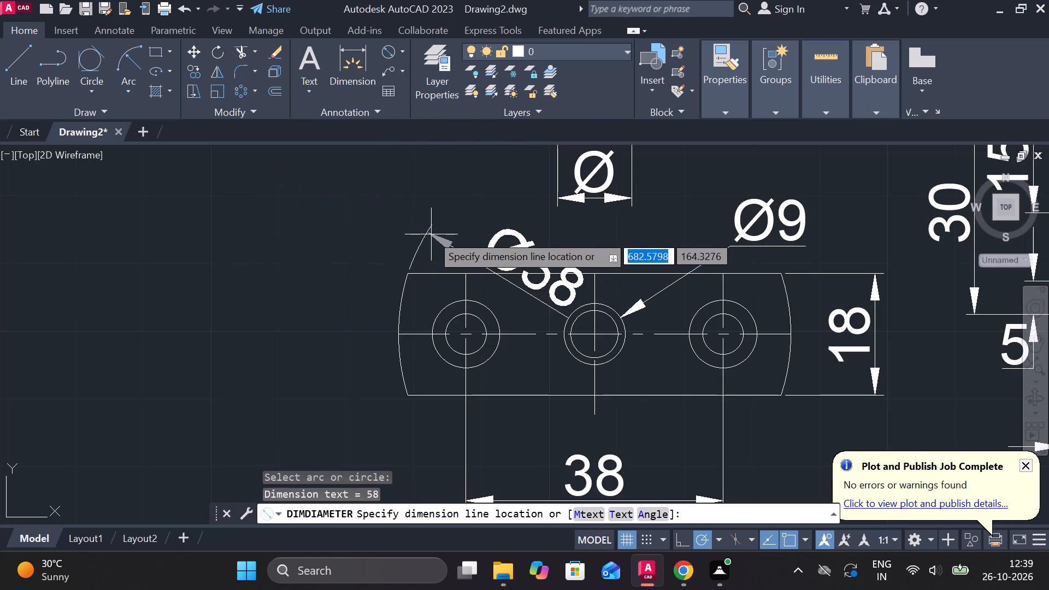
click(431, 234)
Complete the Ø dimension text of the bottom centre recess in the three-hole plate's section view as Ø11.
scroll(501, 270, down, 2)
middle_drag(550, 340, 503, 349)
scroll(505, 349, down, 1)
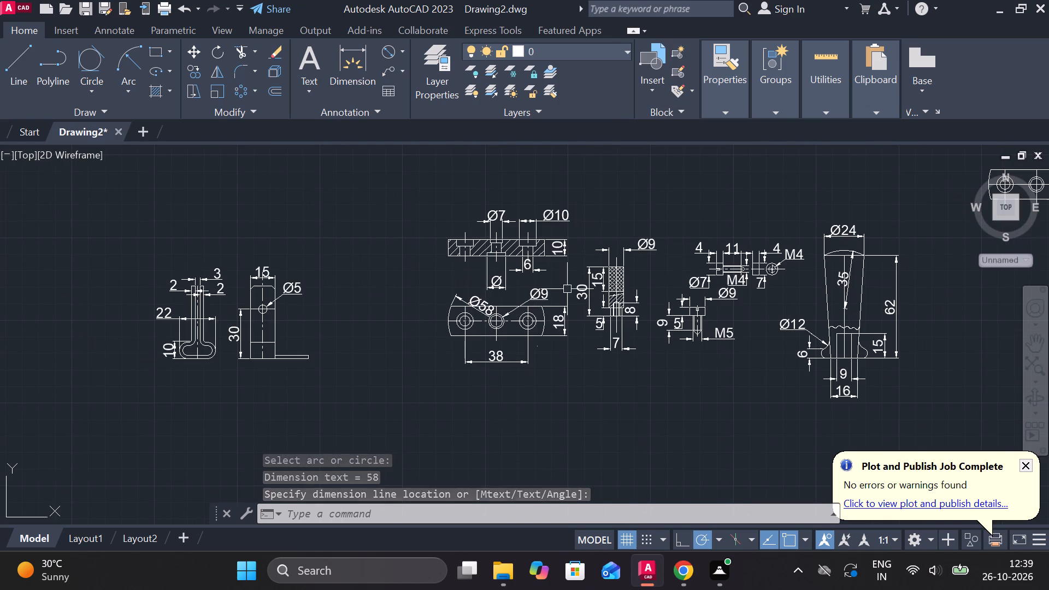
scroll(536, 278, up, 3)
scroll(380, 367, down, 1)
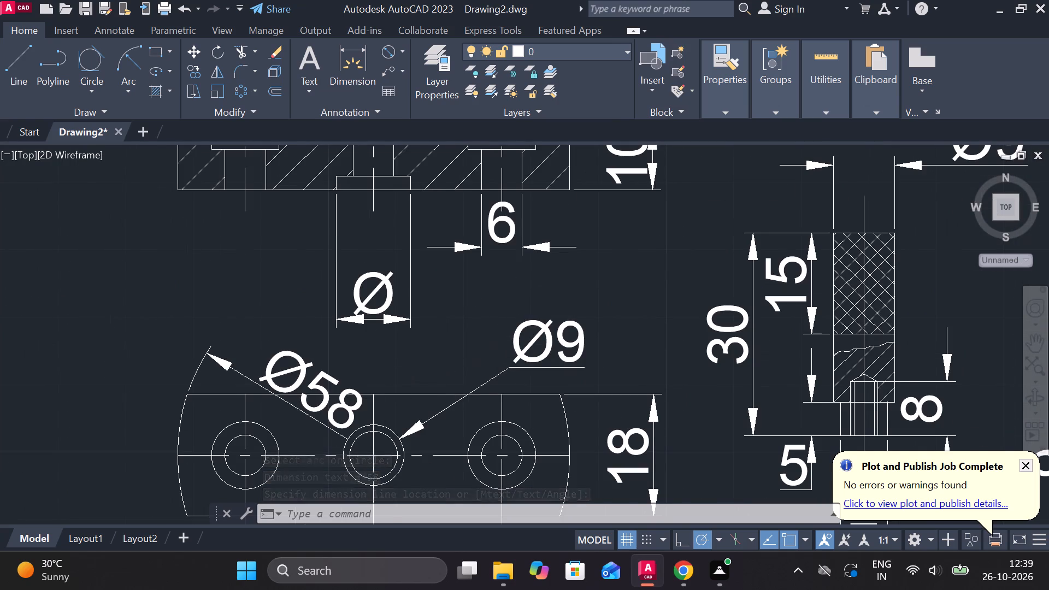
middle_drag(479, 336, 493, 337)
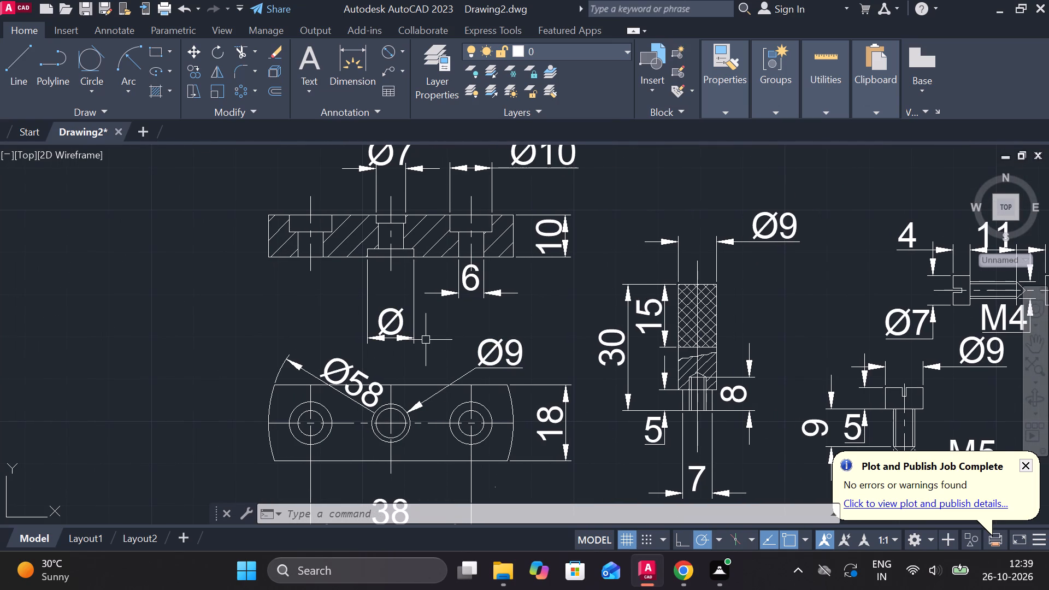
middle_drag(446, 346, 469, 349)
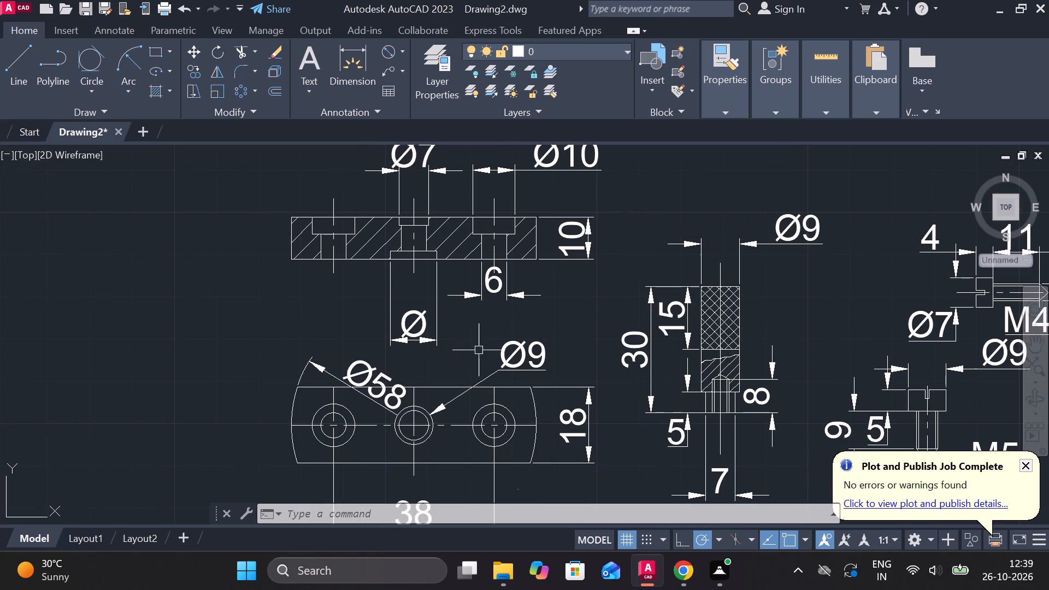
double_click(427, 318)
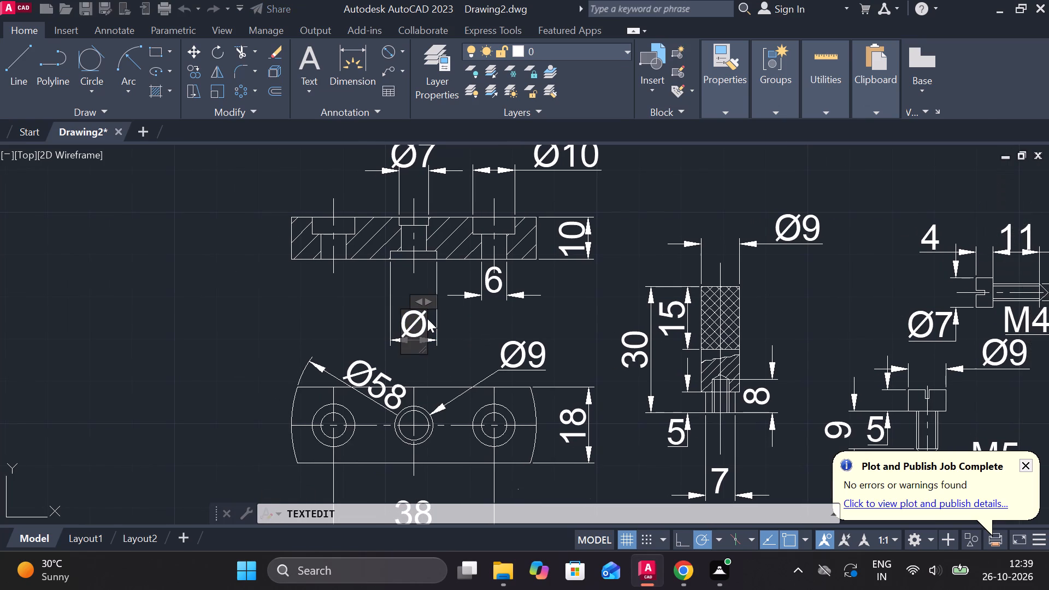
key(Right)
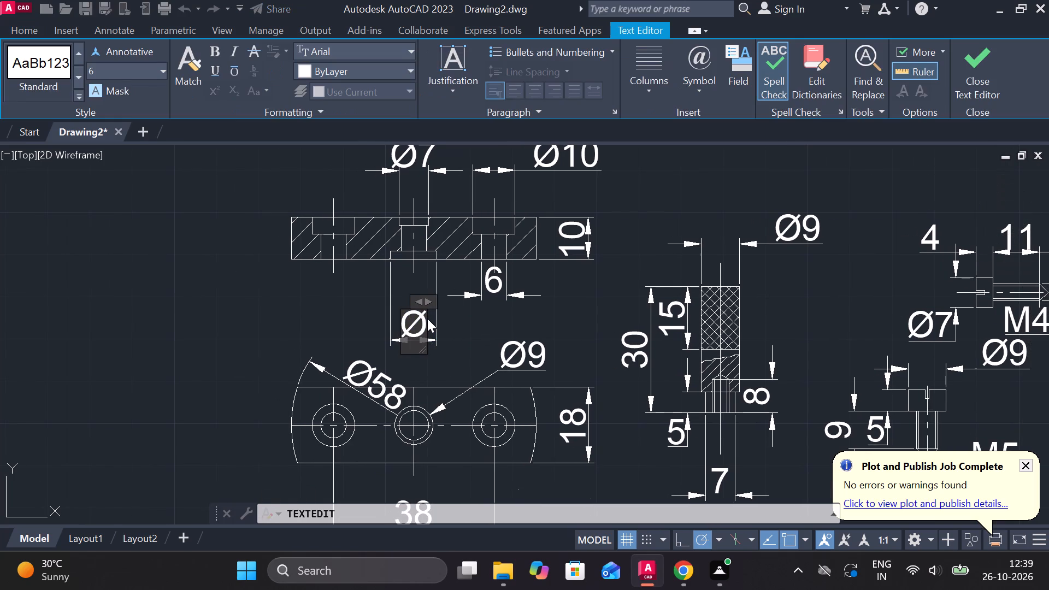
text(11)
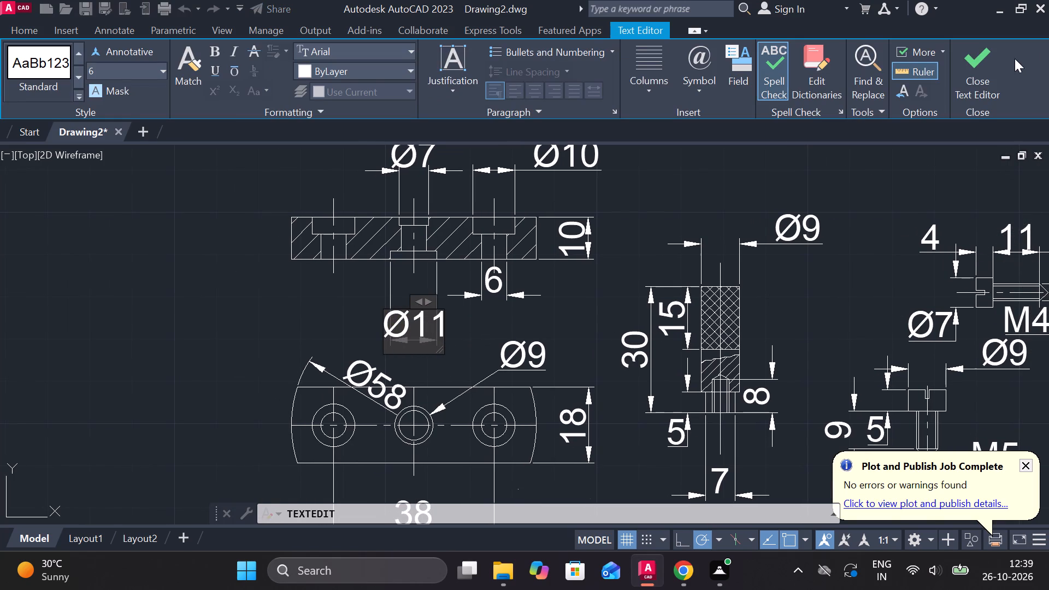
click(999, 69)
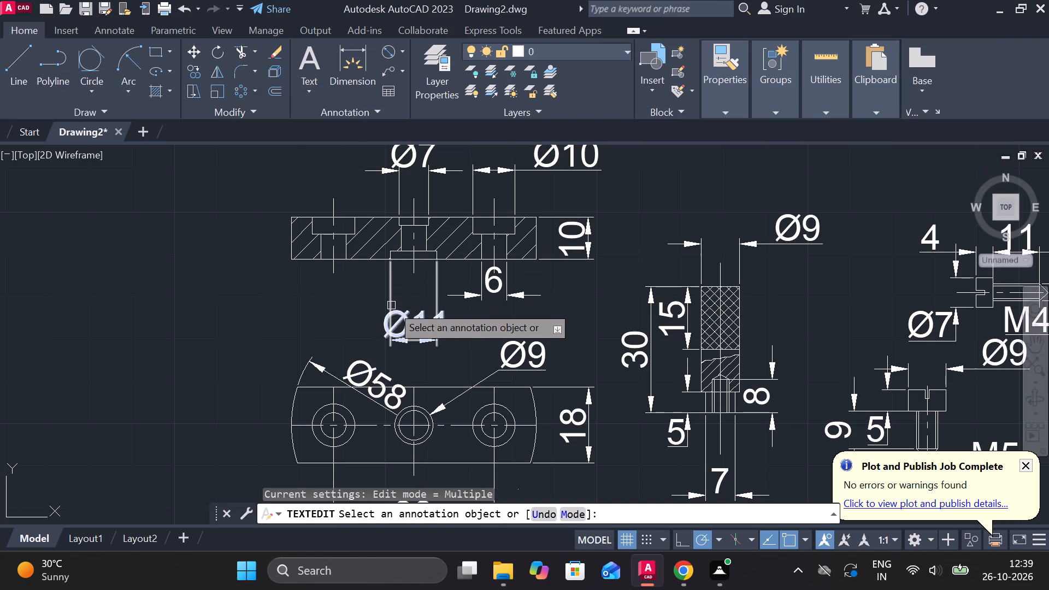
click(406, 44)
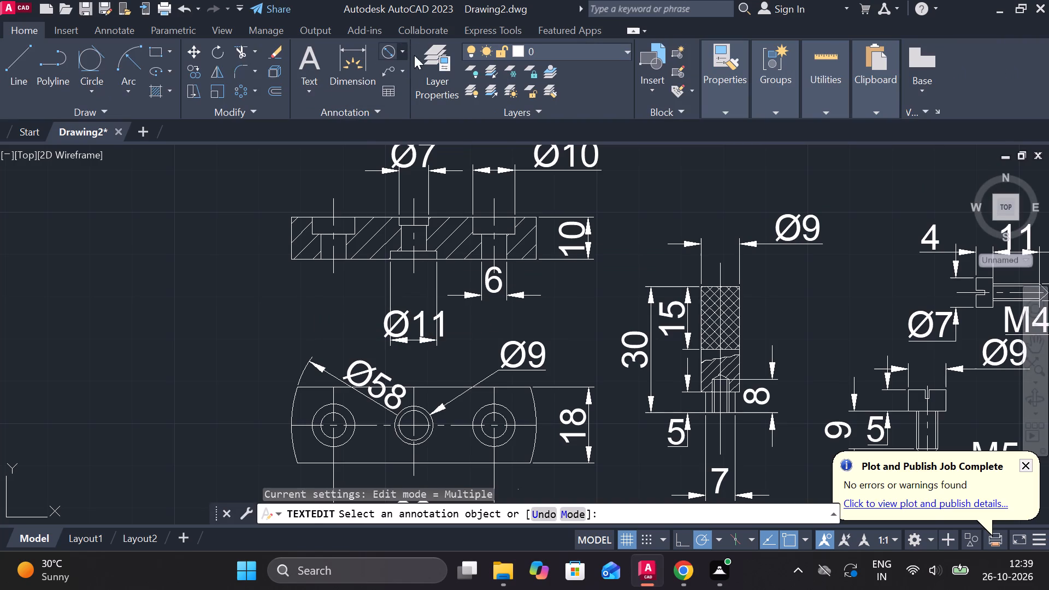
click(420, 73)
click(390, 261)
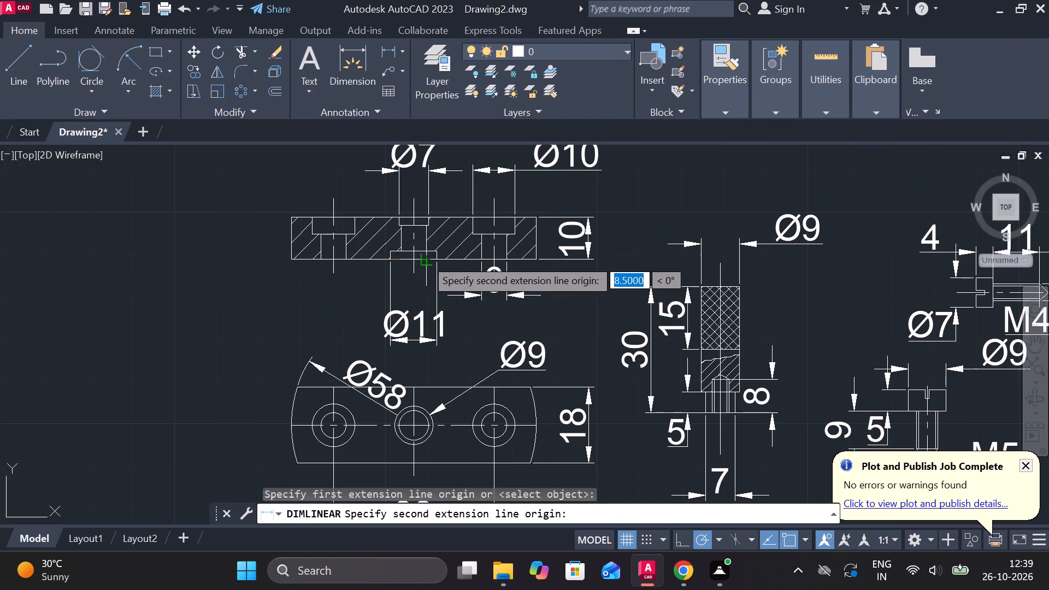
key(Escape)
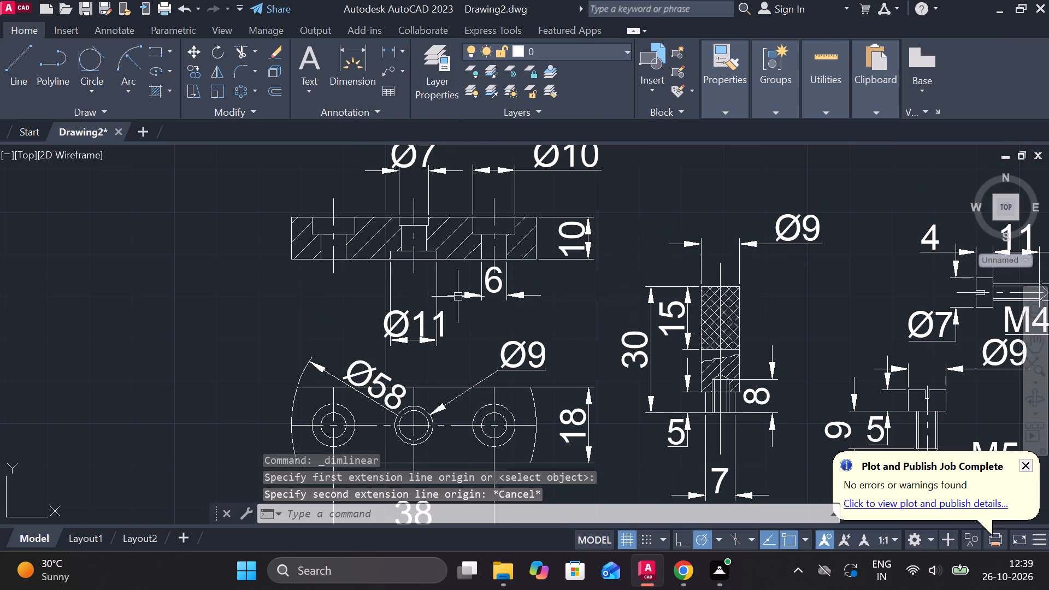
Reposition the Ø11 dimension closer to the section view, with its text outside the extension lines on the left.
click(431, 316)
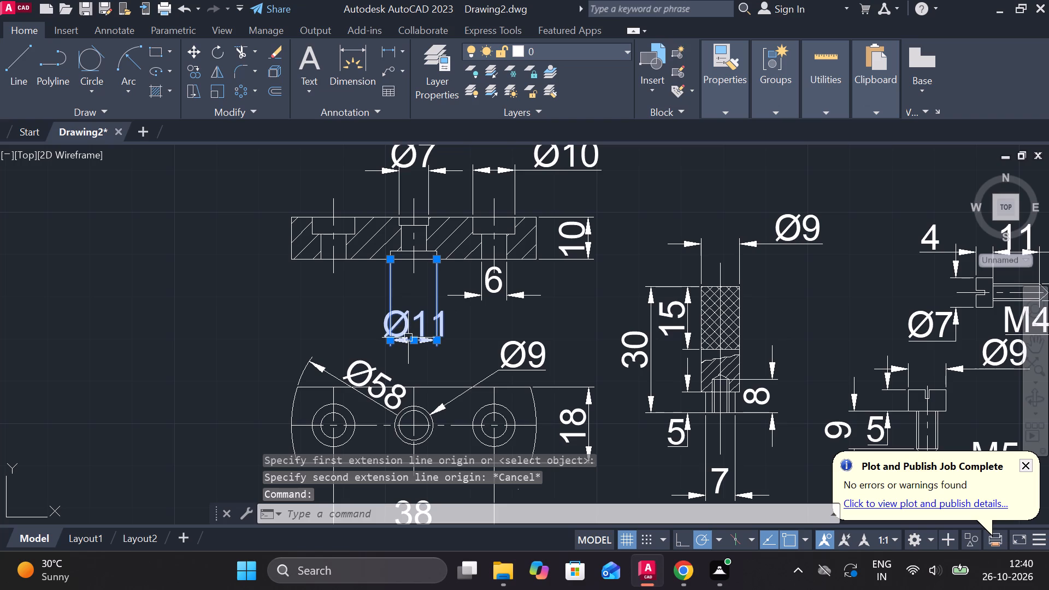
click(411, 340)
click(361, 307)
key(Escape)
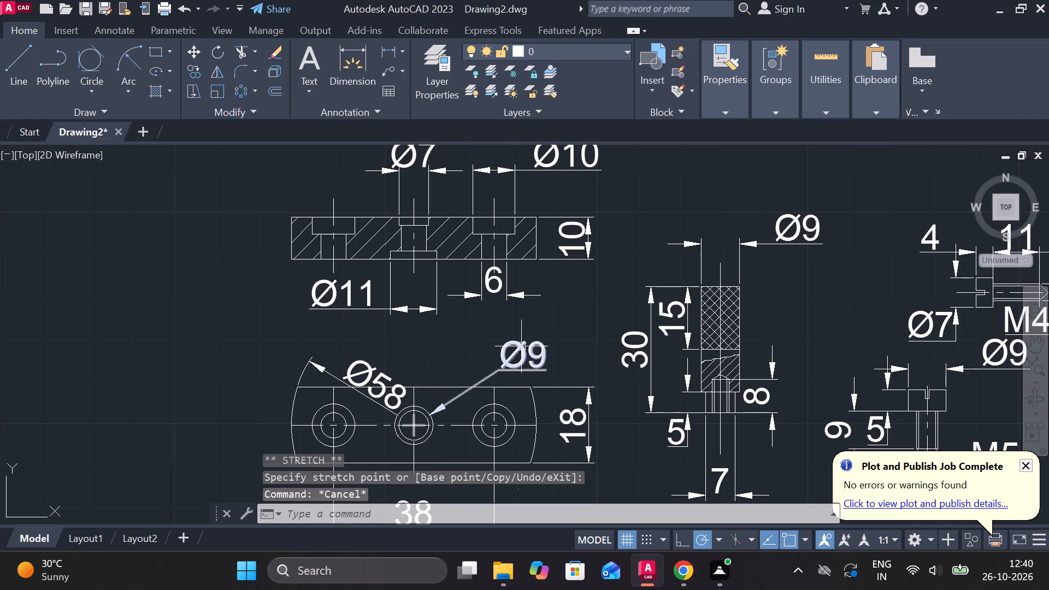
Stretch the section view's middle centre line down to meet the top view's vertical centre line.
click(410, 398)
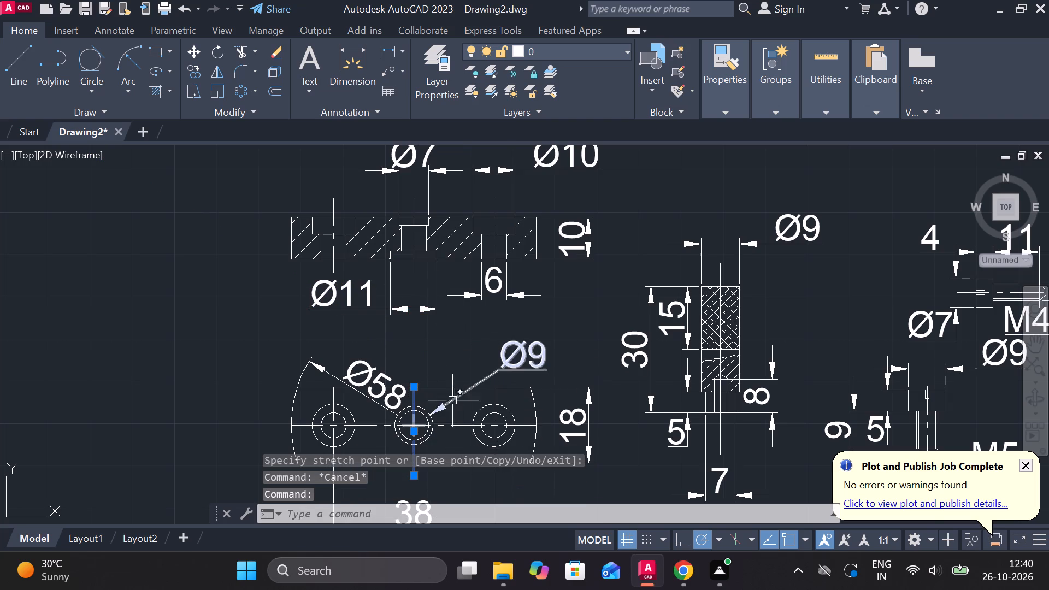
click(414, 265)
click(414, 270)
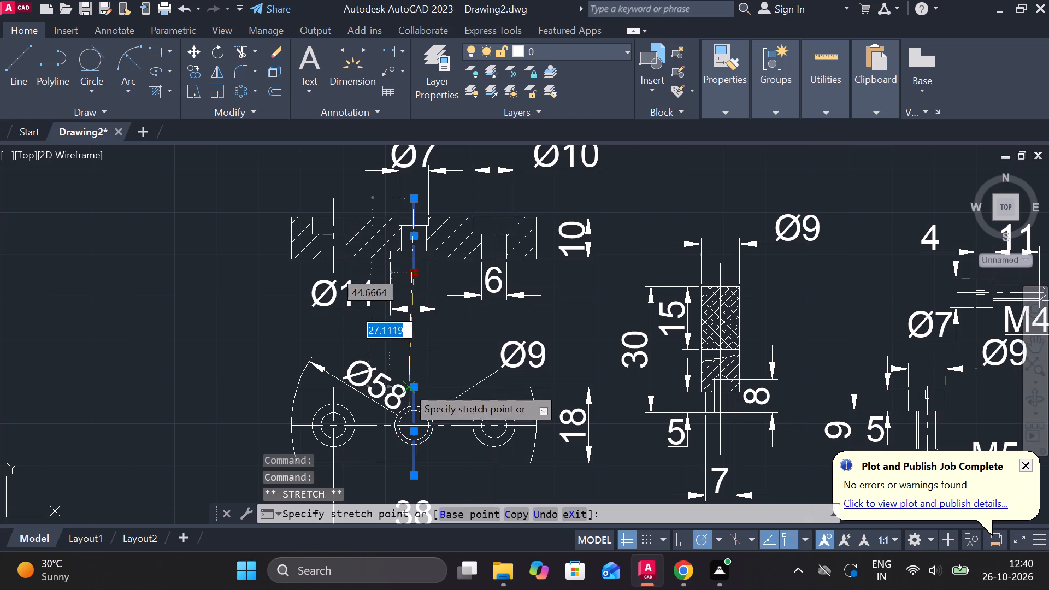
click(412, 386)
key(Escape)
Move both dimensioned three-hole plate views with their dimensions to the empty area right of all the other part views.
scroll(491, 355, down, 1)
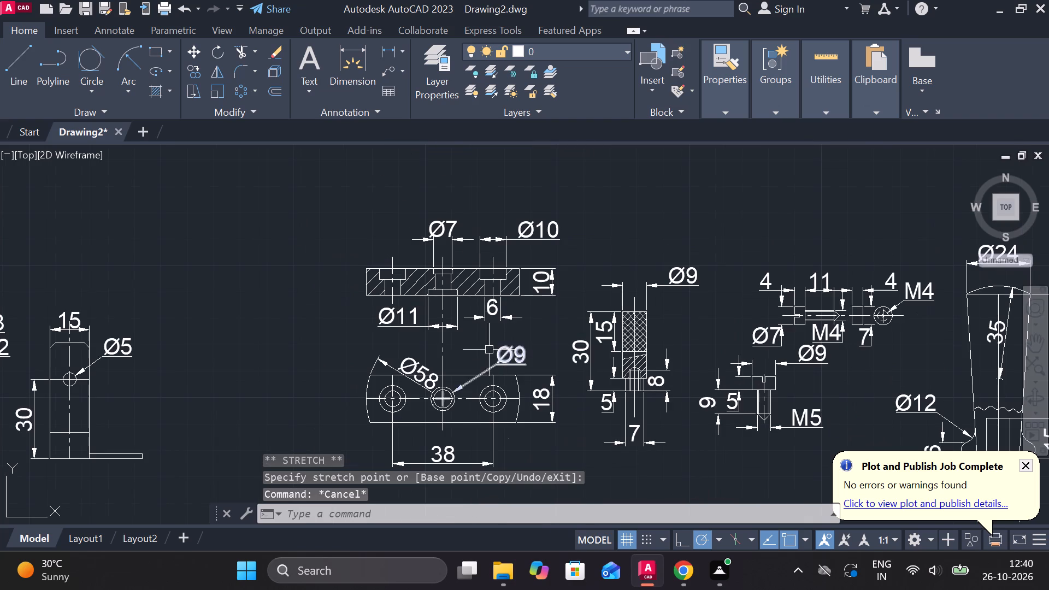
drag(300, 211, 399, 200)
middle_drag(592, 442, 592, 361)
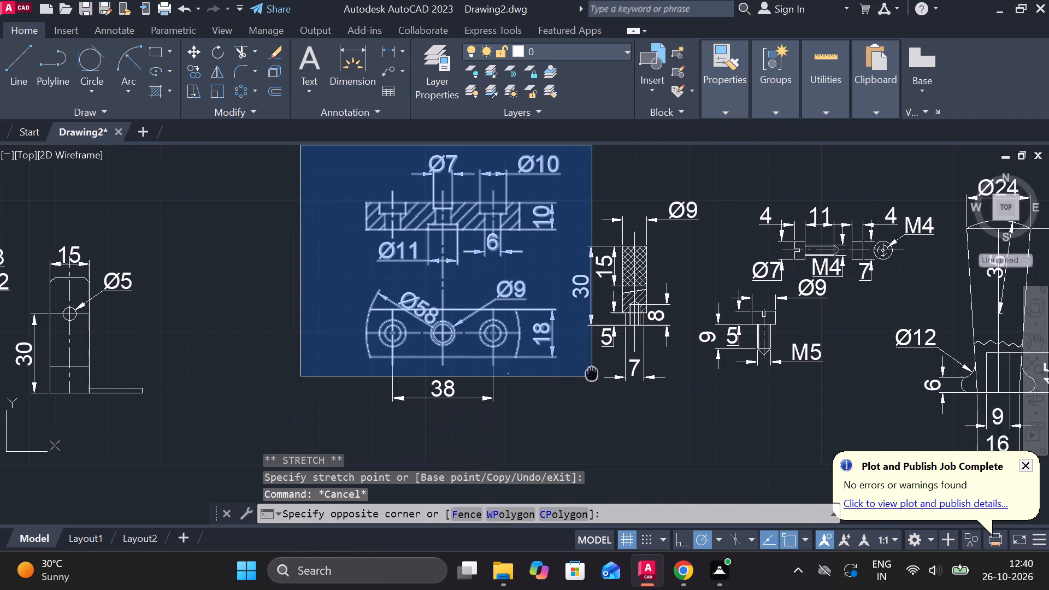
middle_drag(592, 361, 592, 359)
click(565, 426)
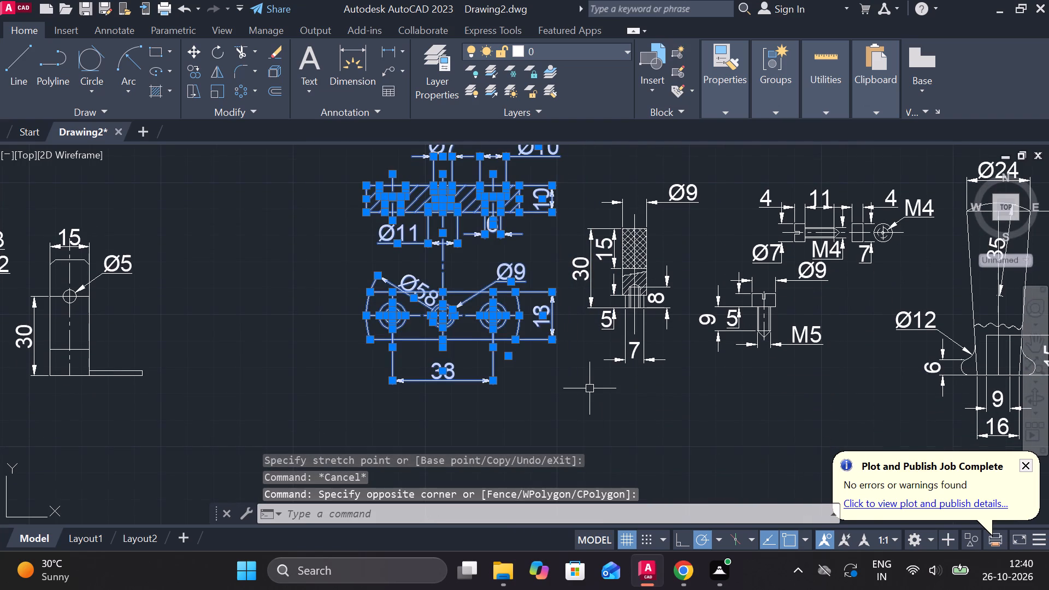
key(m)
key(Return)
scroll(590, 387, down, 1)
click(589, 388)
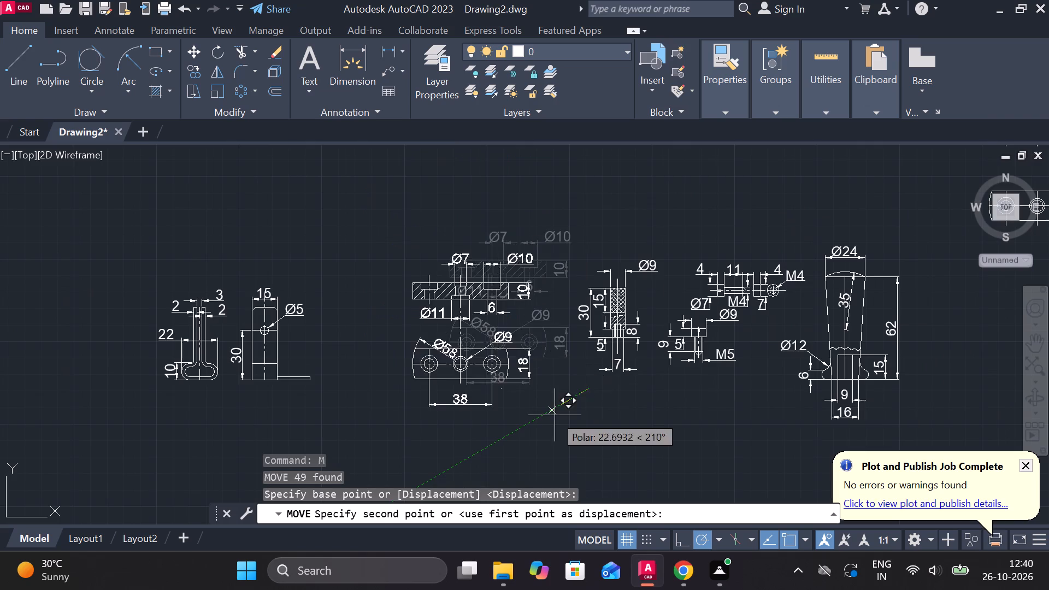
scroll(555, 411, down, 2)
middle_drag(601, 396, 302, 424)
middle_drag(628, 355, 490, 394)
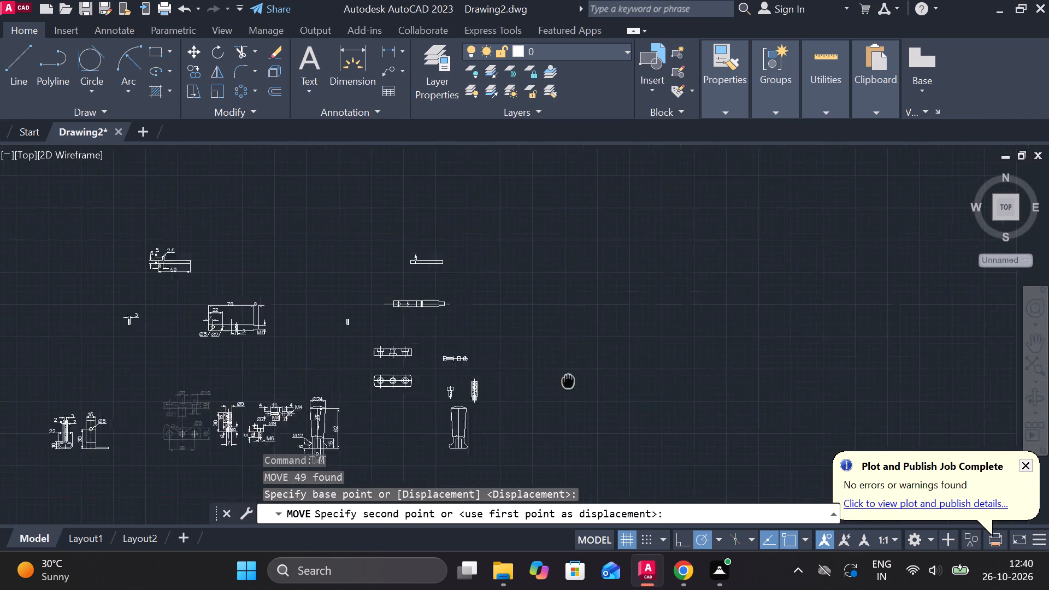
middle_drag(490, 394, 475, 397)
scroll(598, 311, up, 2)
click(617, 326)
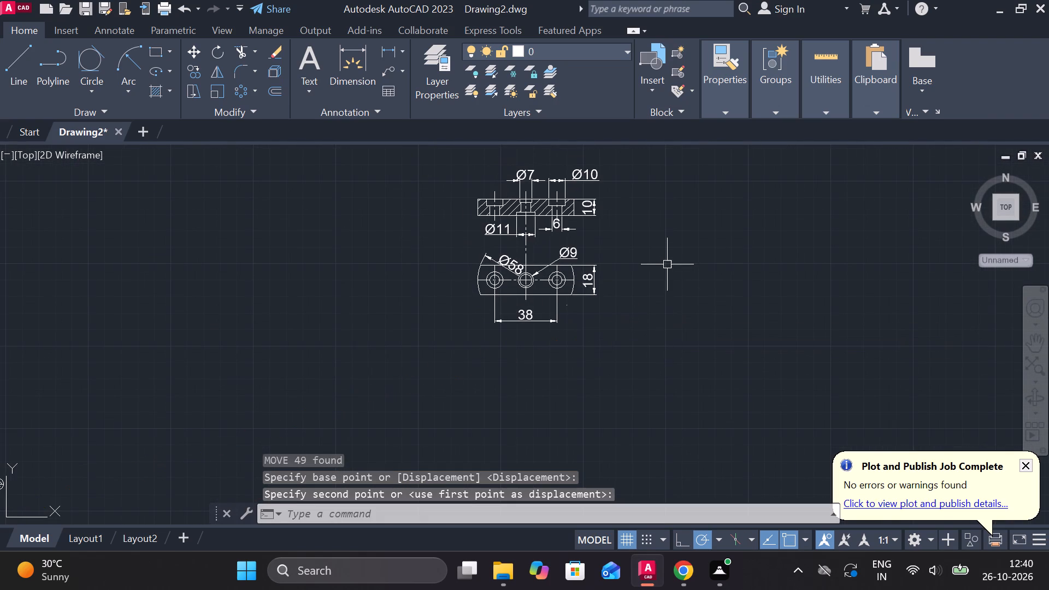
Add a multileader with text 4 at height 10, pointing to the upper left corner of the three-hole plate's section view.
middle_drag(663, 258, 637, 340)
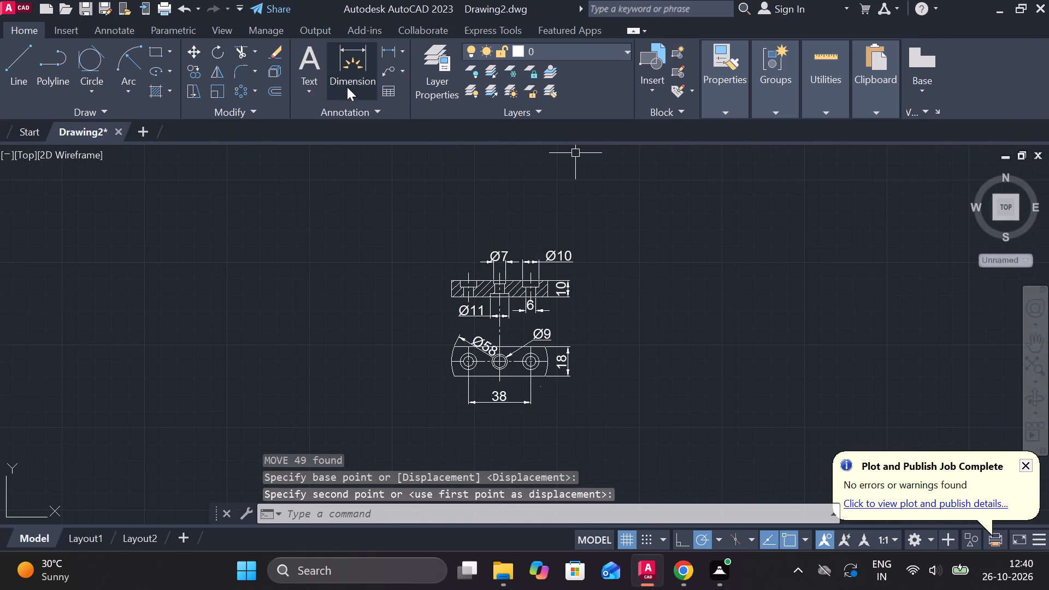
click(385, 71)
scroll(511, 270, up, 2)
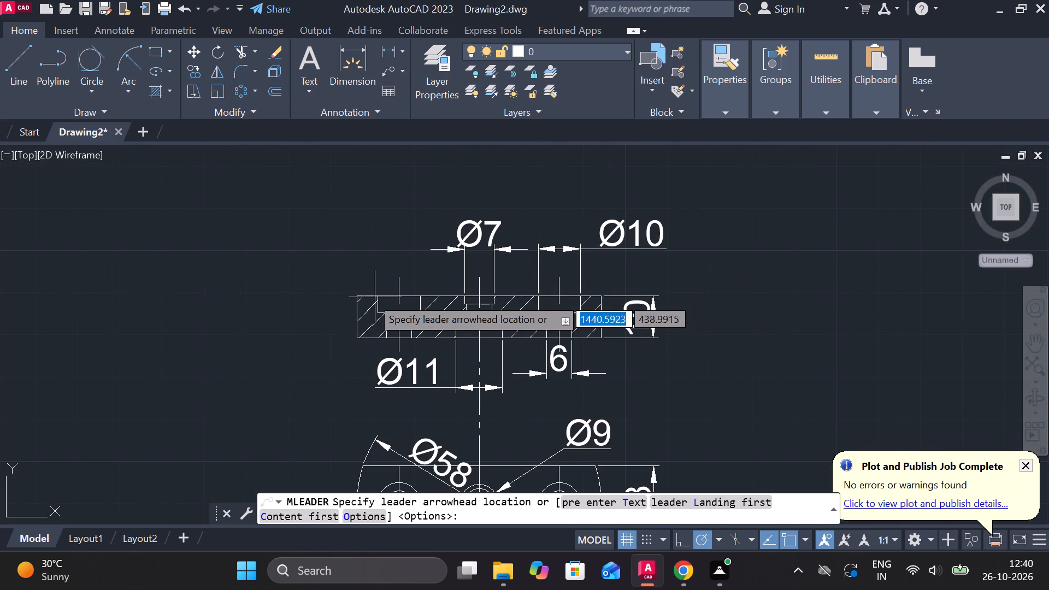
click(362, 297)
click(319, 203)
middle_drag(323, 203, 321, 203)
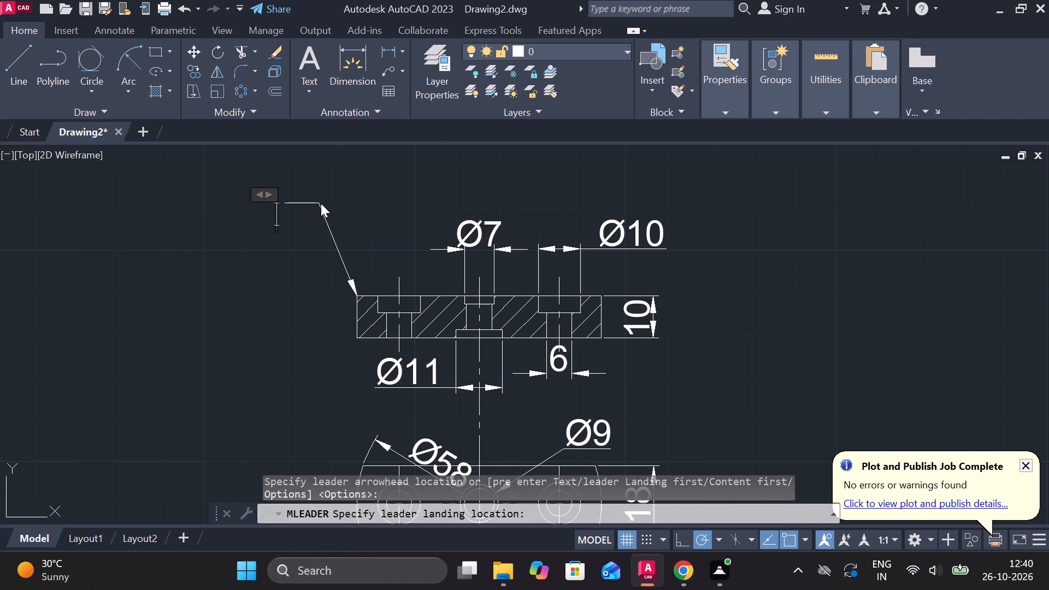
middle_drag(321, 203, 431, 210)
click(97, 66)
text(10)
key(Return)
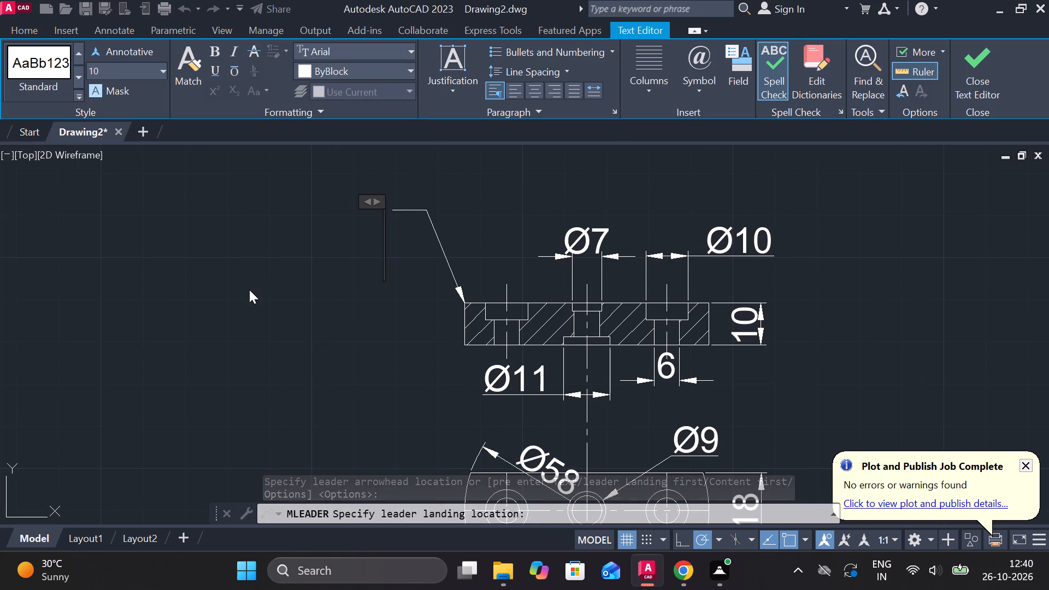
key(4)
click(972, 83)
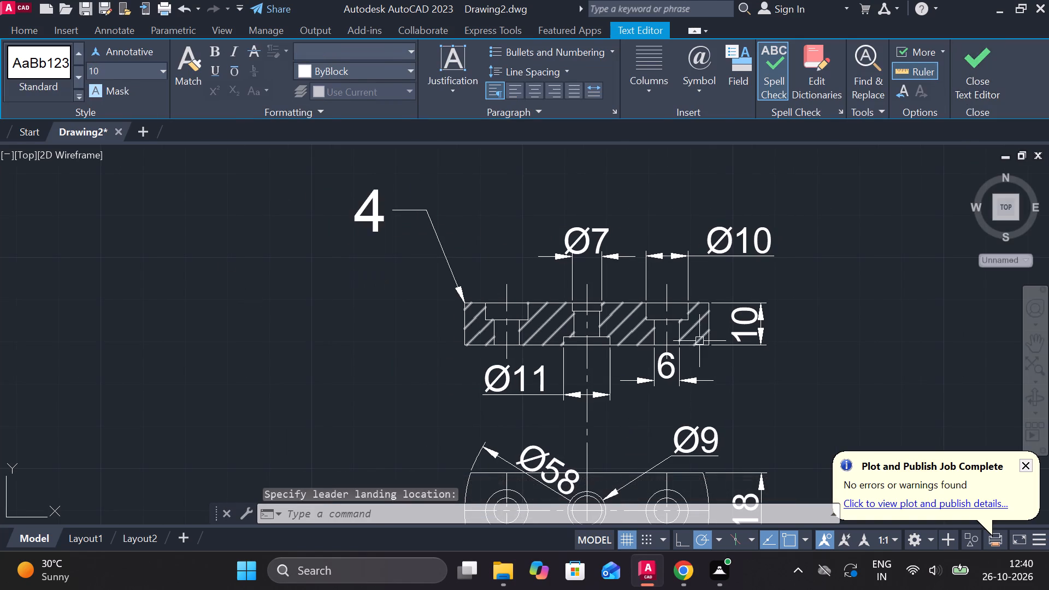
Add a multileader with text M4 below the knurled part, pointing to the threaded hole at its bottom end.
scroll(614, 395, down, 2)
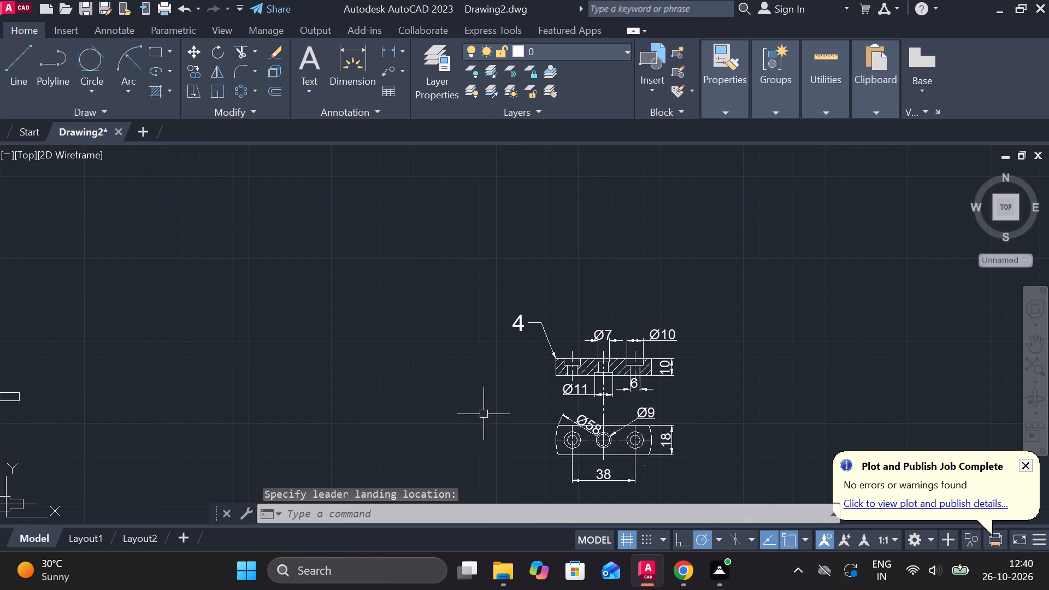
scroll(451, 449, down, 2)
middle_drag(393, 431, 445, 430)
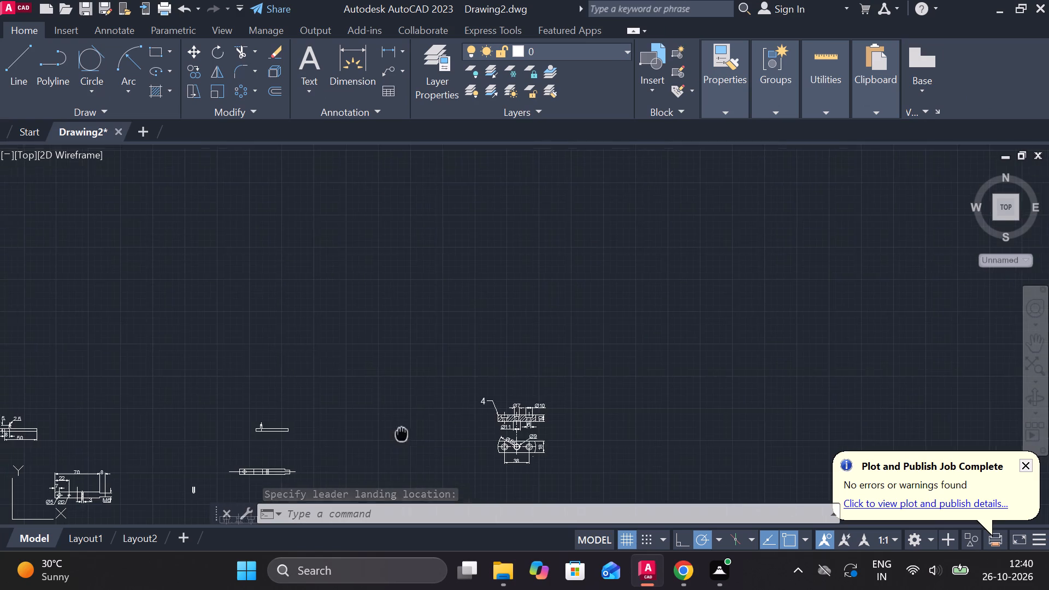
middle_drag(445, 430, 658, 299)
scroll(451, 450, up, 2)
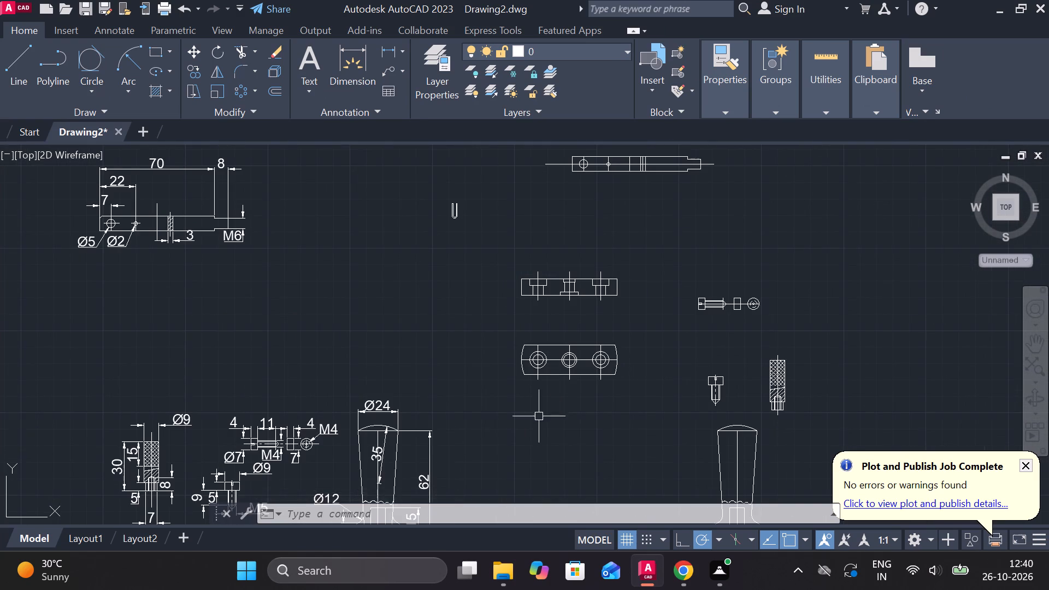
middle_drag(543, 418, 677, 307)
scroll(421, 357, up, 3)
middle_drag(468, 373, 680, 389)
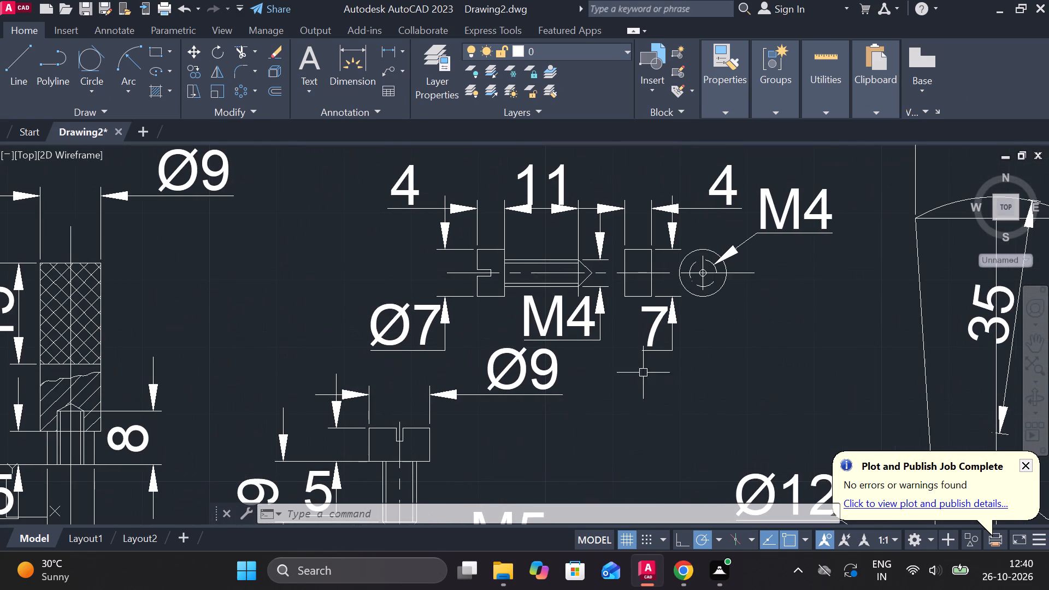
scroll(626, 363, down, 1)
middle_drag(602, 412, 694, 326)
middle_drag(449, 341, 482, 344)
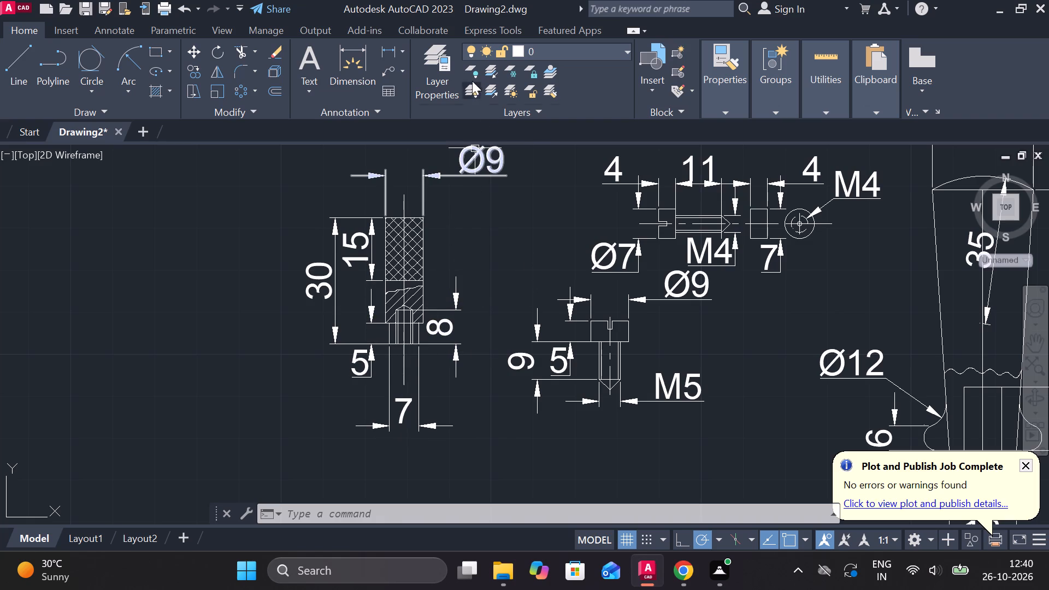
drag(386, 74, 392, 69)
scroll(410, 361, up, 1)
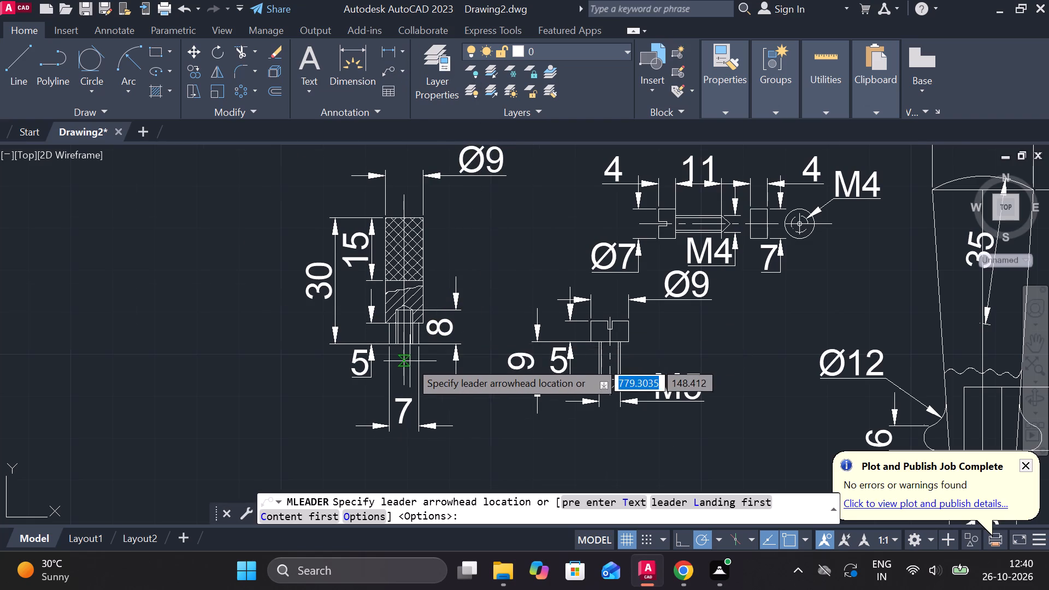
click(392, 337)
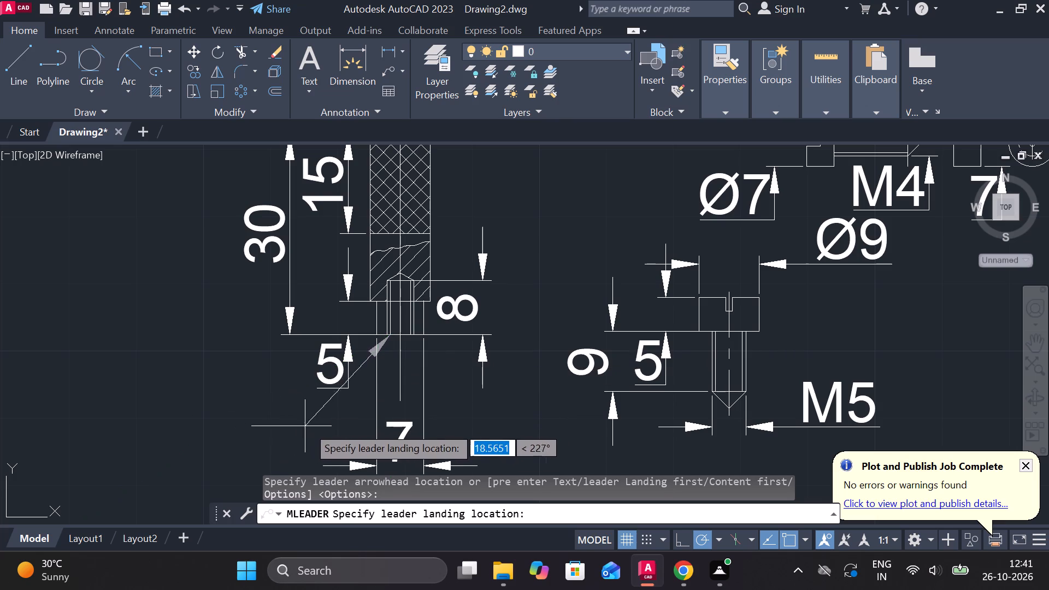
click(329, 435)
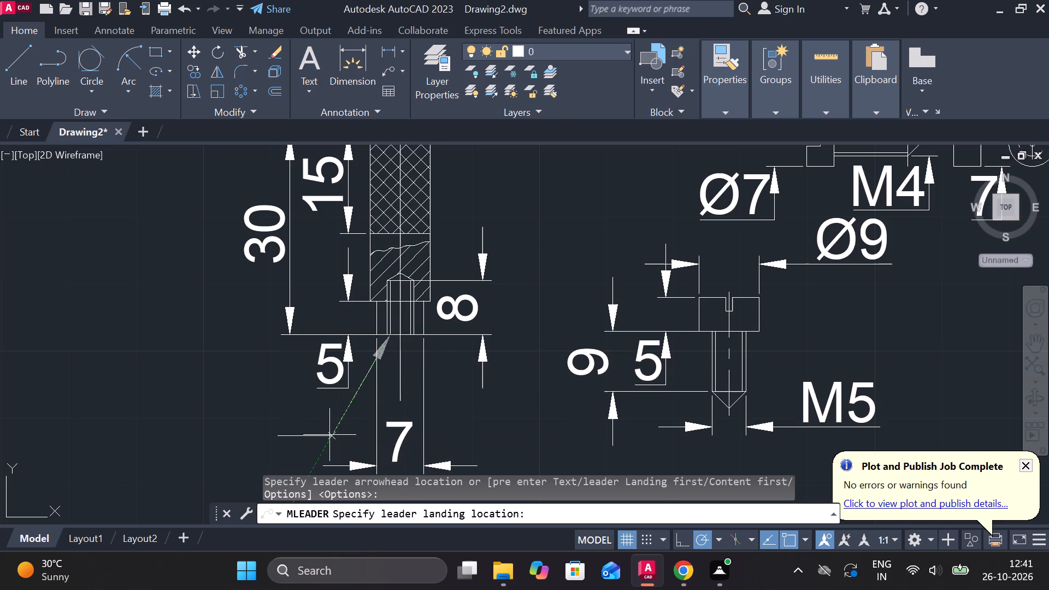
middle_drag(422, 387, 476, 351)
key(m)
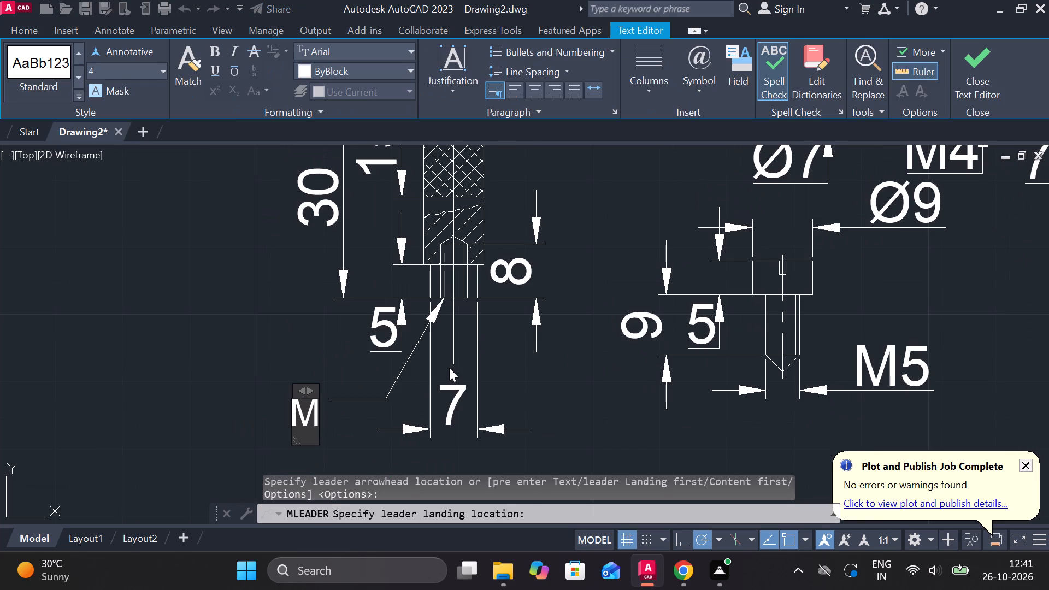
key(4)
click(983, 66)
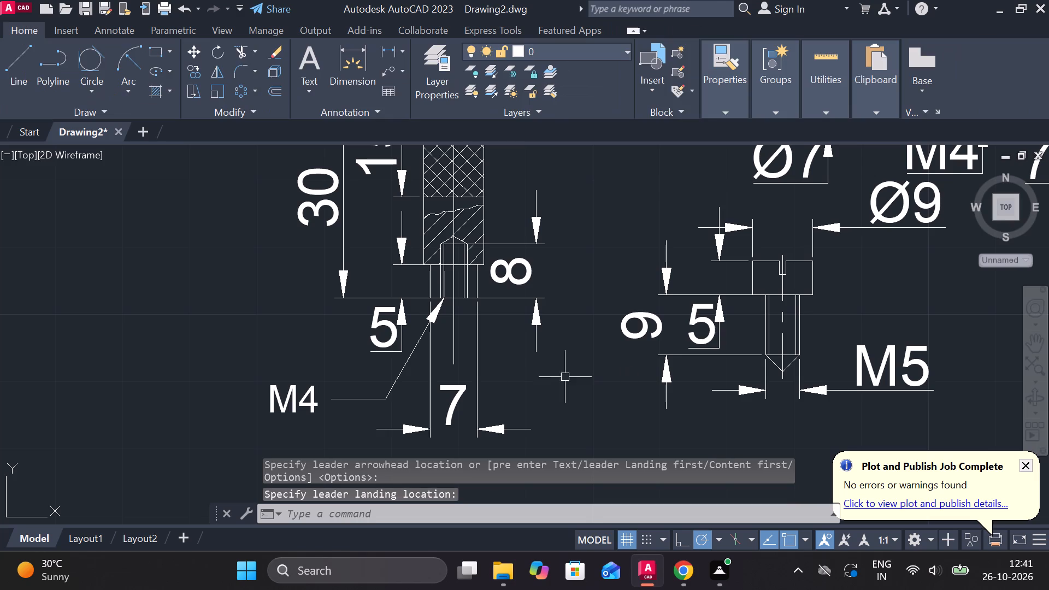
Add a diameter symbol before the 7 in the knurled part's bottom dimension so it reads Ø7.
scroll(527, 380, down, 1)
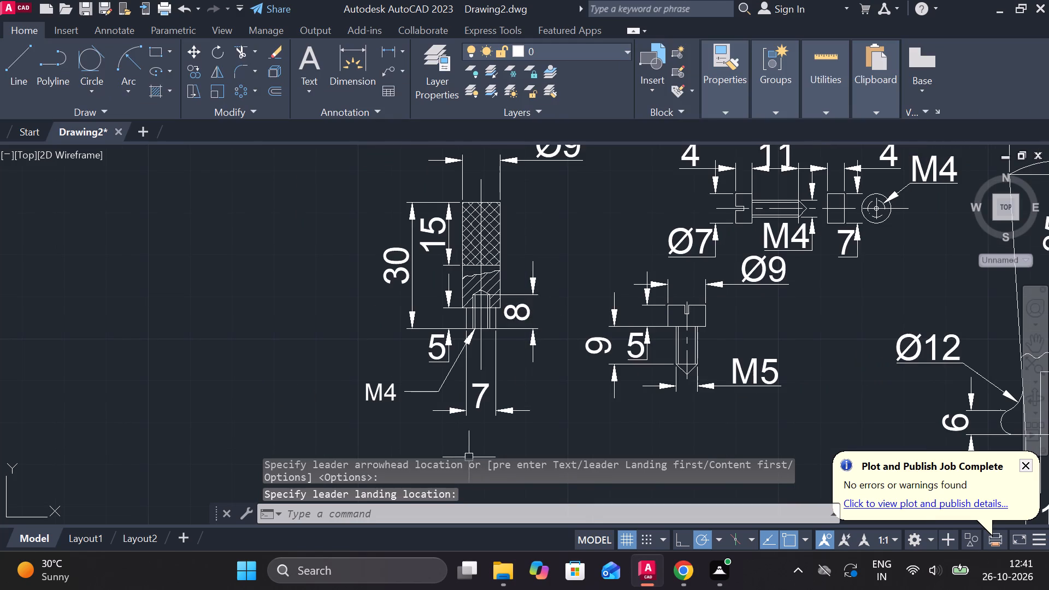
scroll(464, 431, up, 2)
double_click(496, 353)
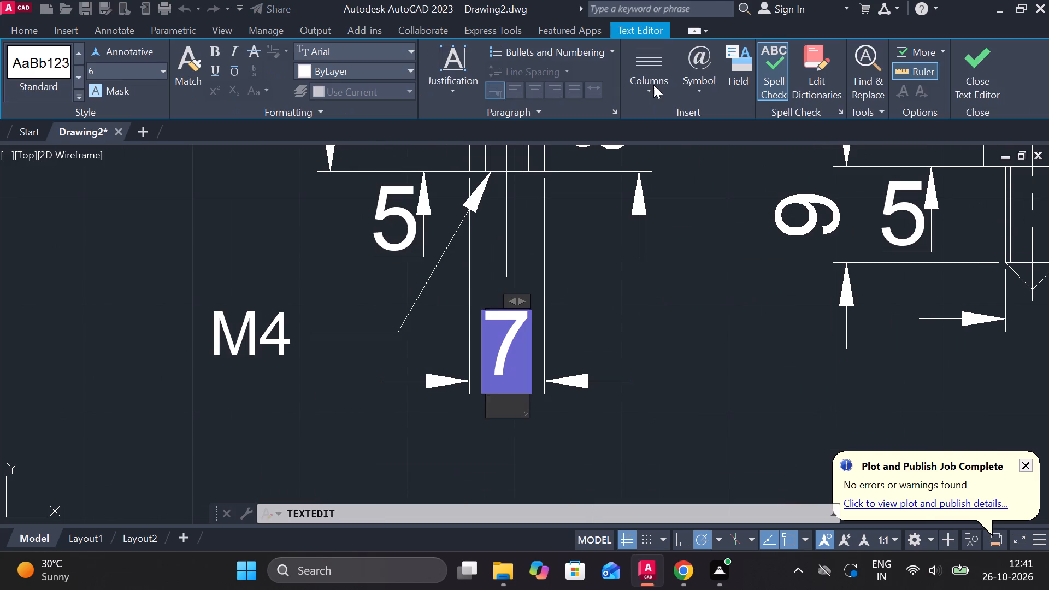
click(683, 94)
click(724, 144)
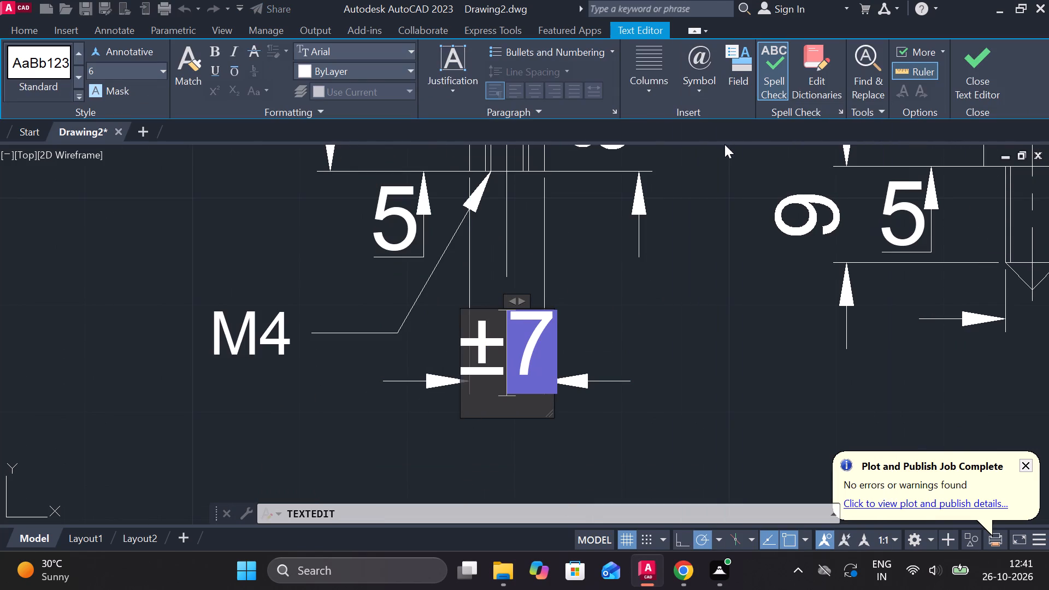
key(BackSpace)
key(BackSpace)
click(699, 89)
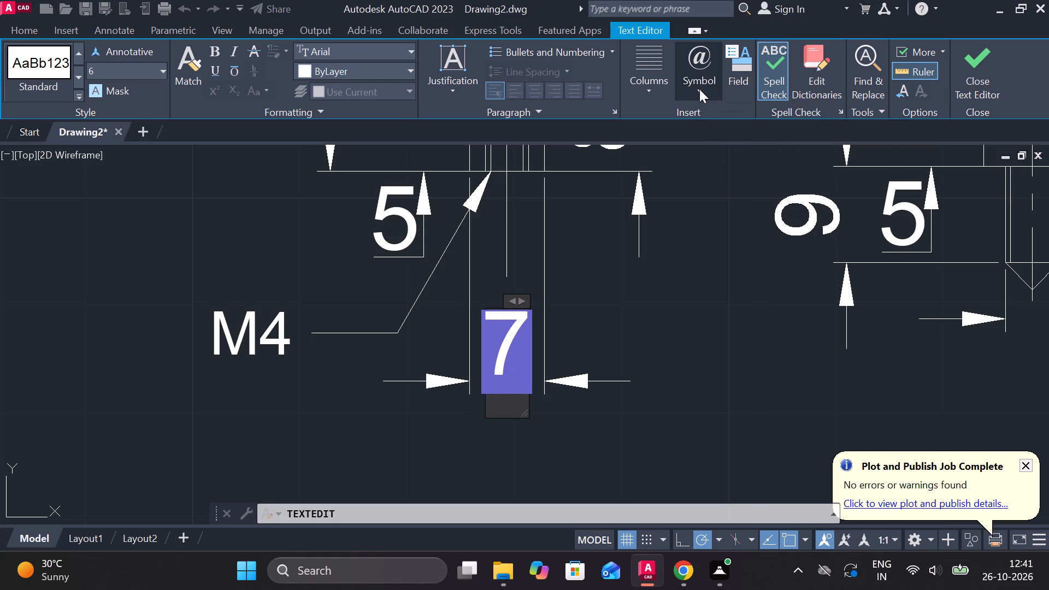
click(722, 157)
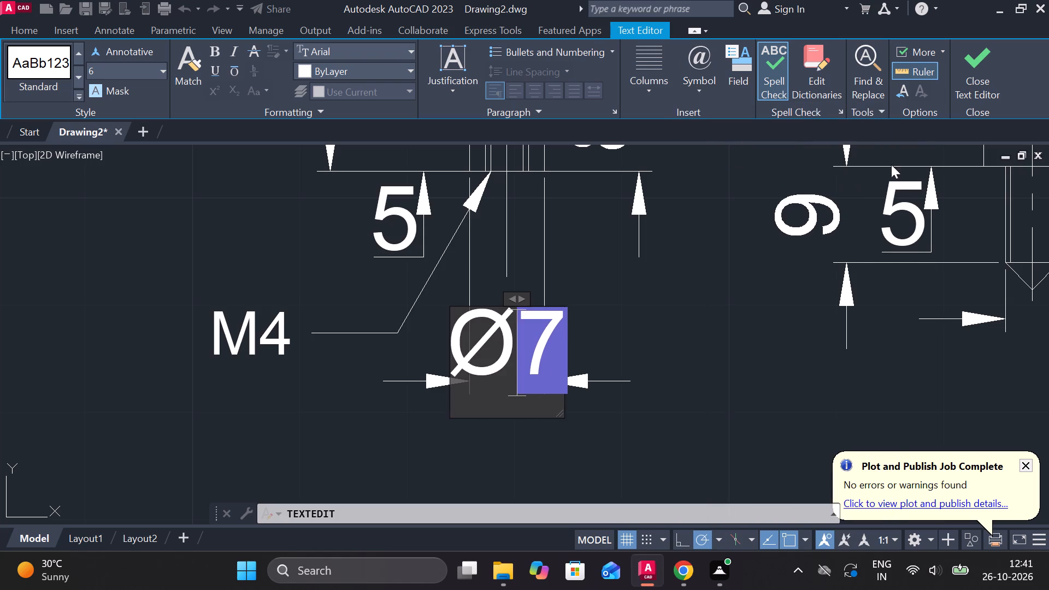
click(973, 82)
scroll(673, 318, down, 2)
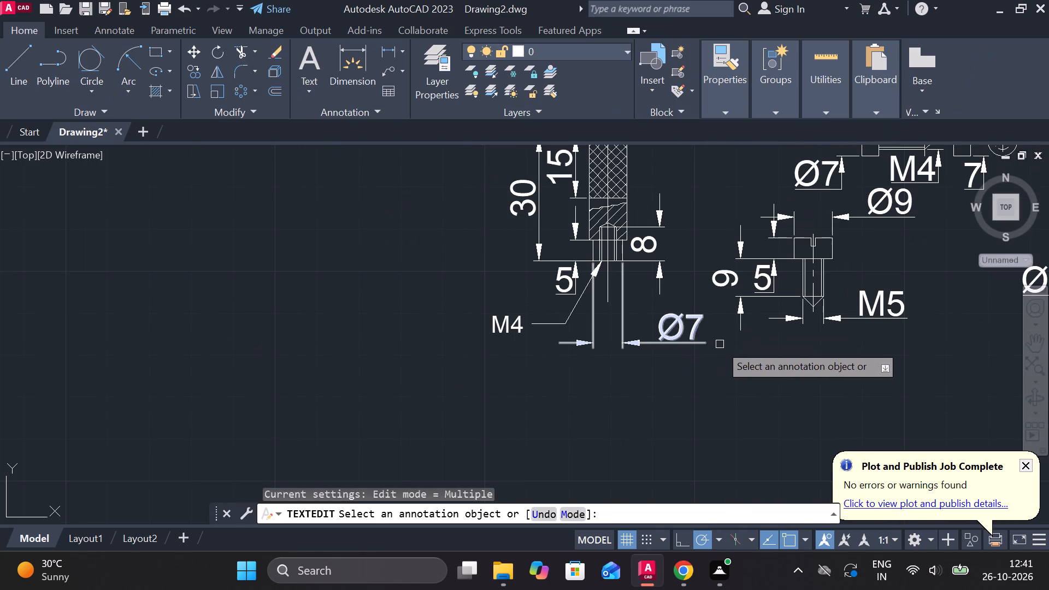
key(Escape)
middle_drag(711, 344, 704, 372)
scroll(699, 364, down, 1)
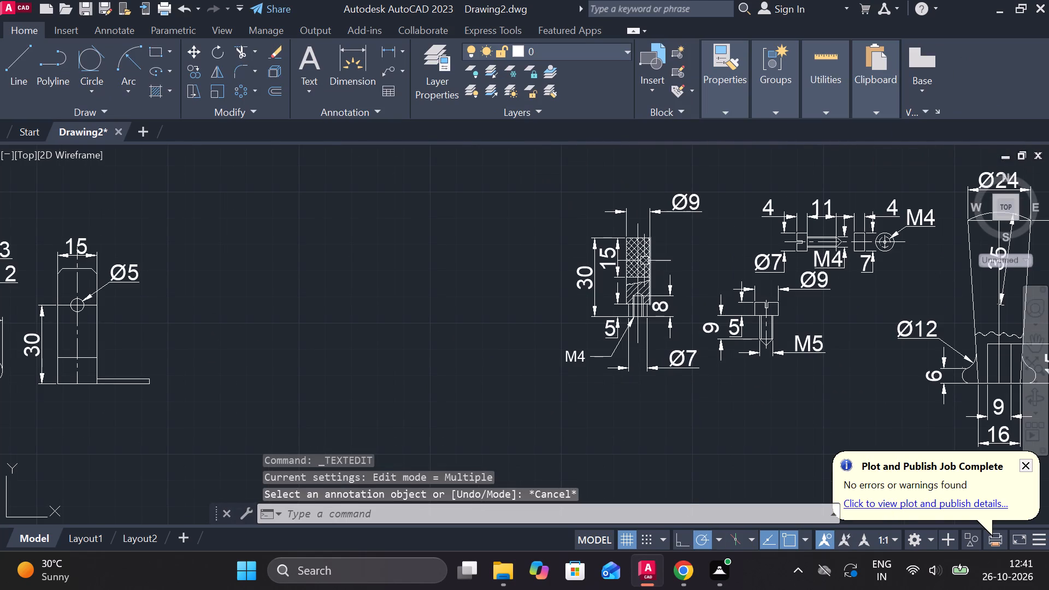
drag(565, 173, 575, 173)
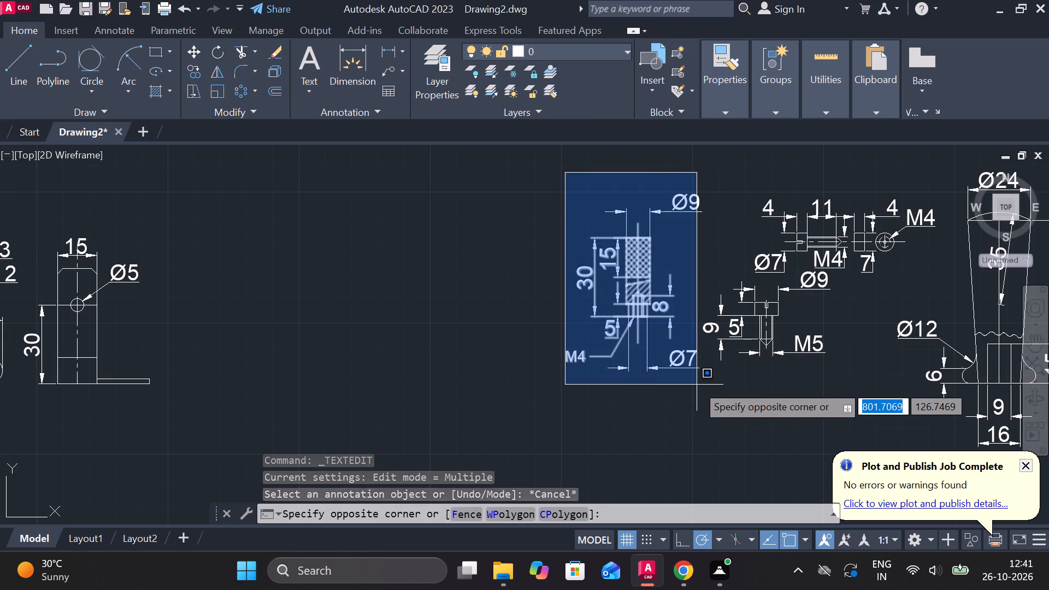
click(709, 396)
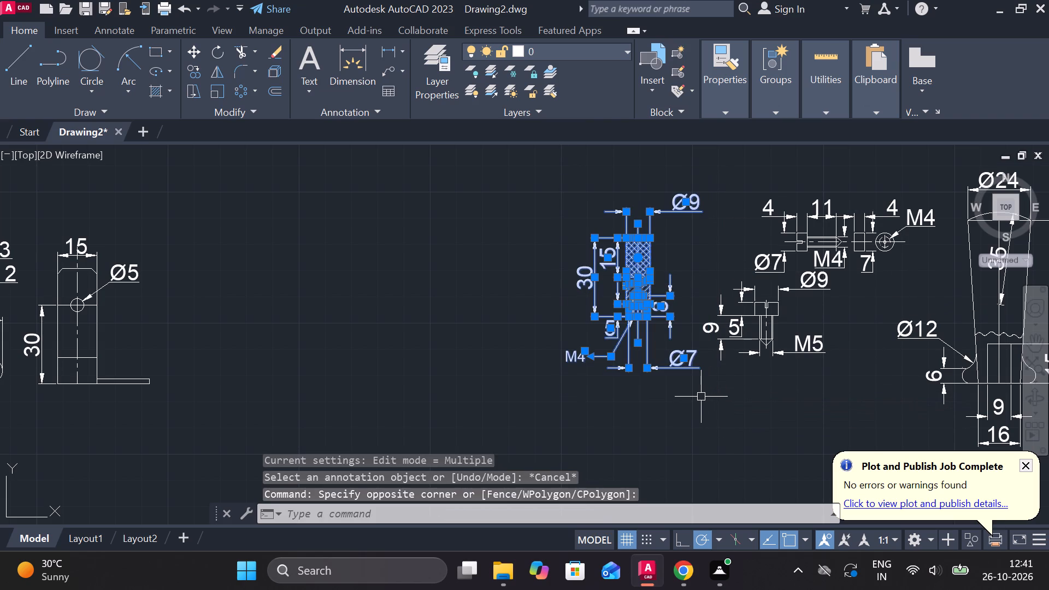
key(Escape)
Add a multileader with text 6 at height 10, pointing to the upper left corner of the knurled part.
click(392, 66)
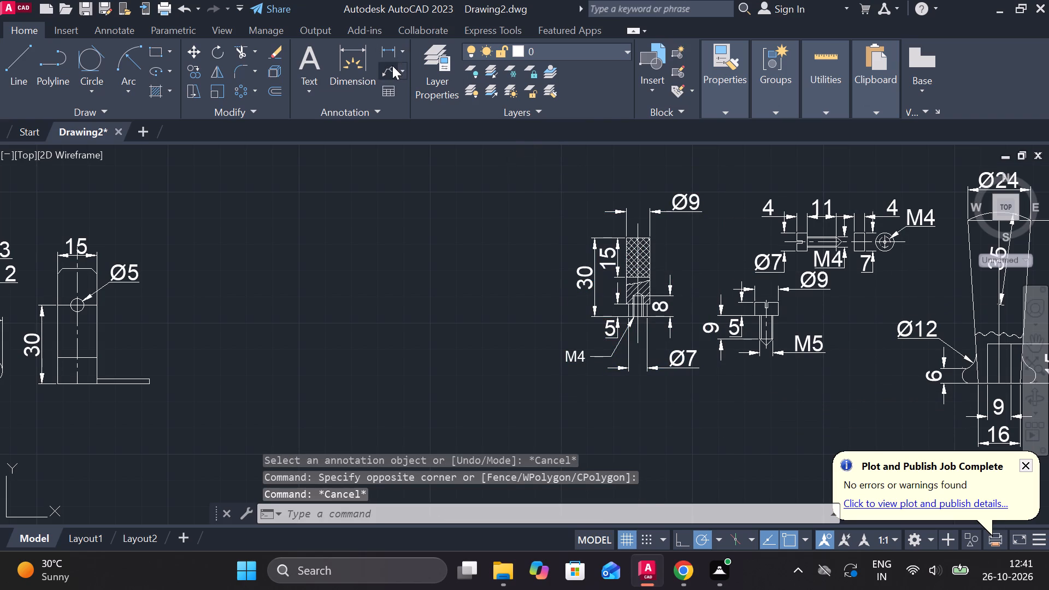
click(628, 234)
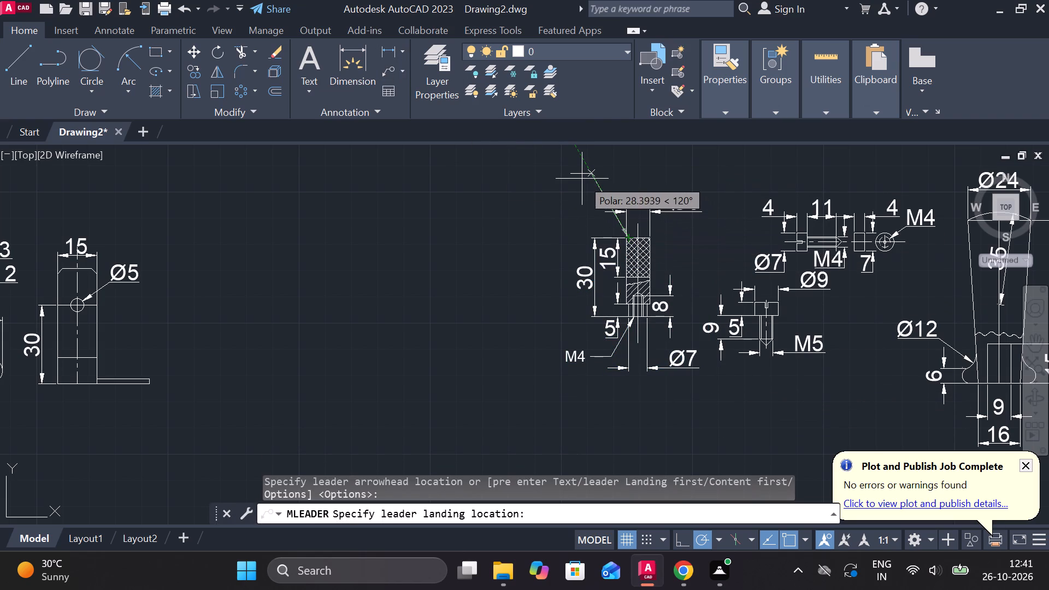
click(582, 179)
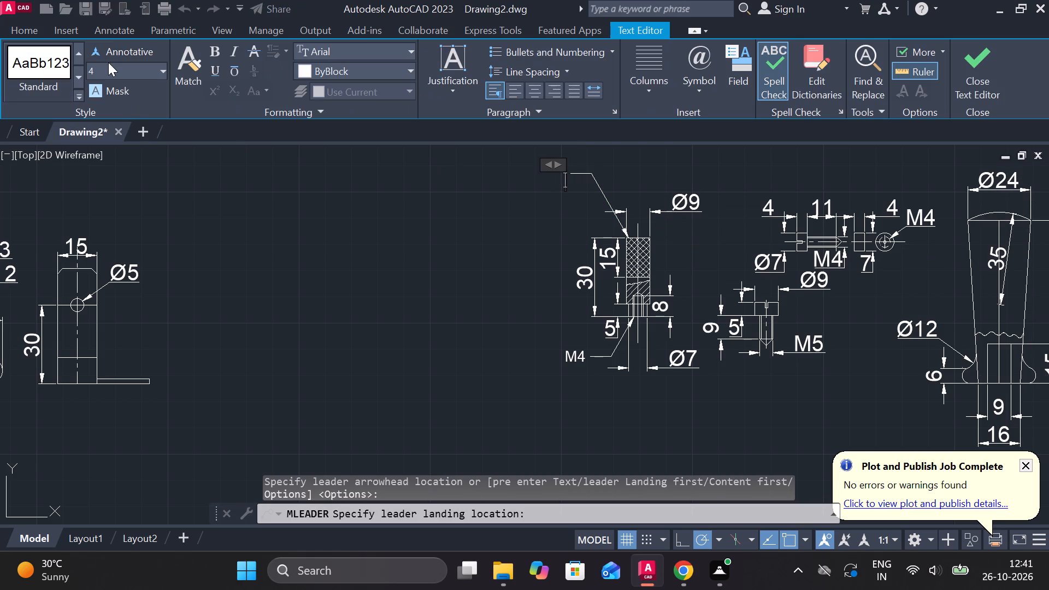
click(108, 62)
text(10)
key(Return)
key(6)
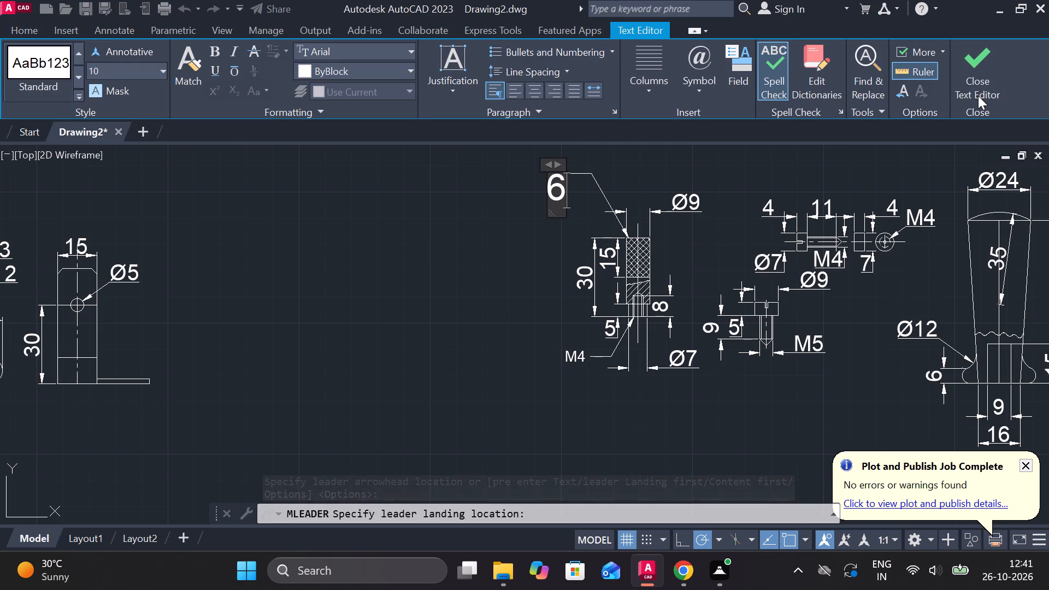
click(978, 96)
Move the knurled part with its dimensions and leaders to the empty area right of the three-hole plate views labelled 4.
scroll(526, 262, down, 1)
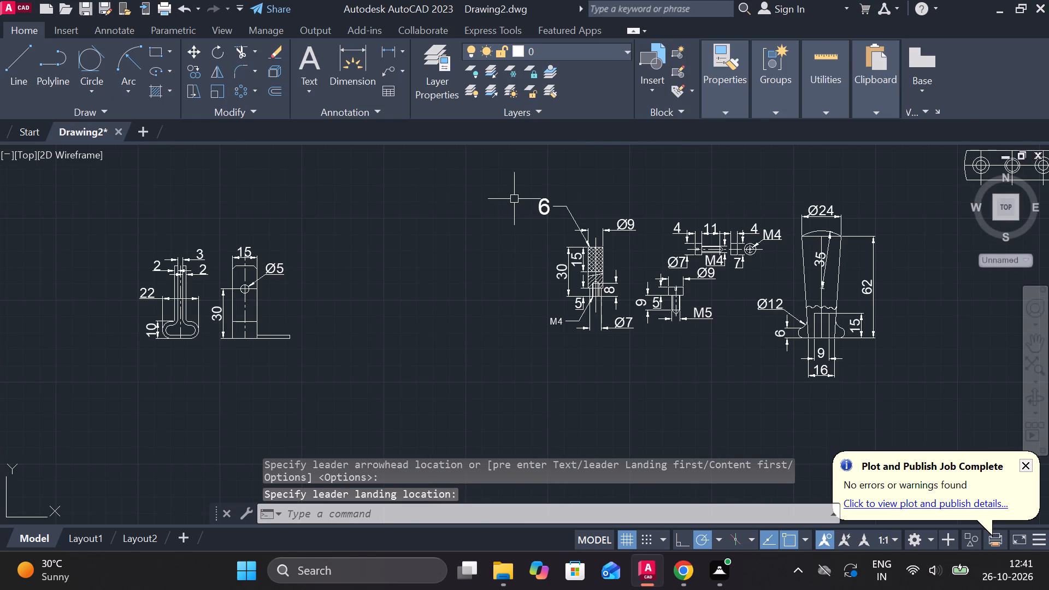
click(512, 194)
click(635, 353)
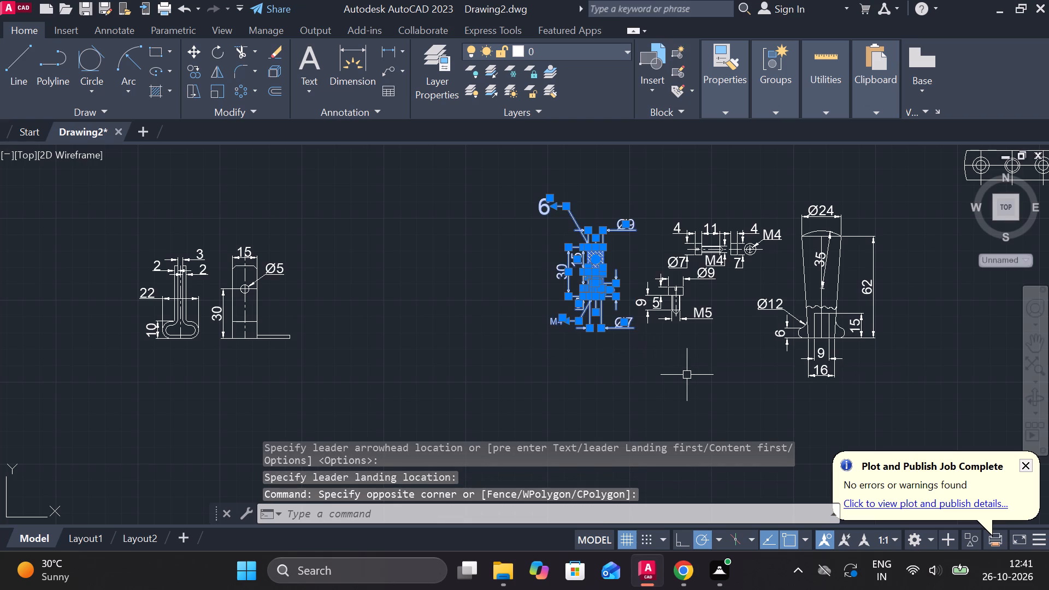
key(m)
key(Return)
click(679, 374)
scroll(734, 374, down, 2)
middle_drag(799, 352, 335, 410)
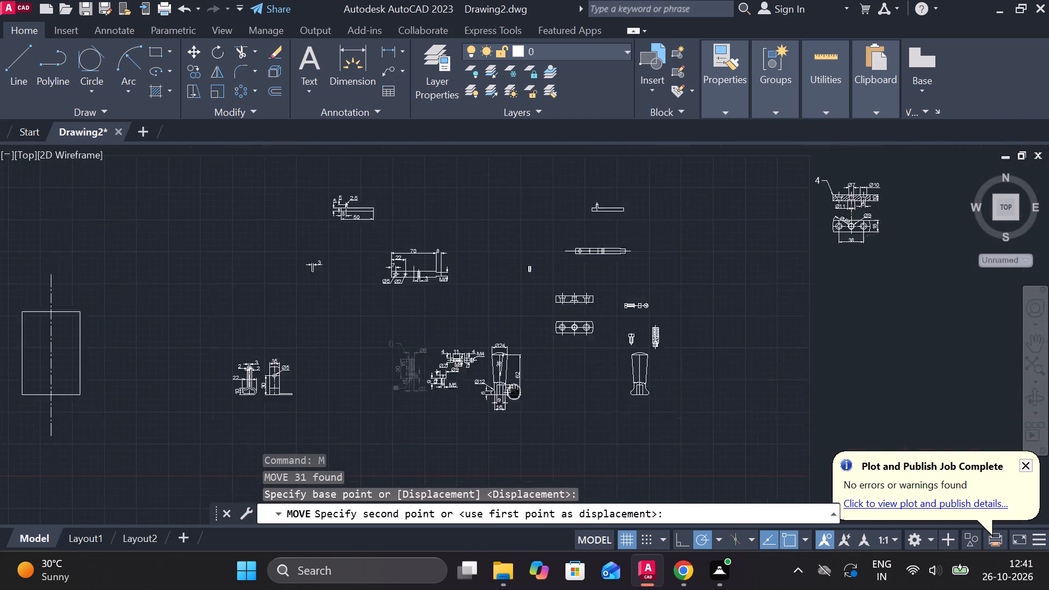
middle_drag(335, 410, 322, 406)
scroll(802, 250, up, 2)
middle_drag(745, 252, 859, 390)
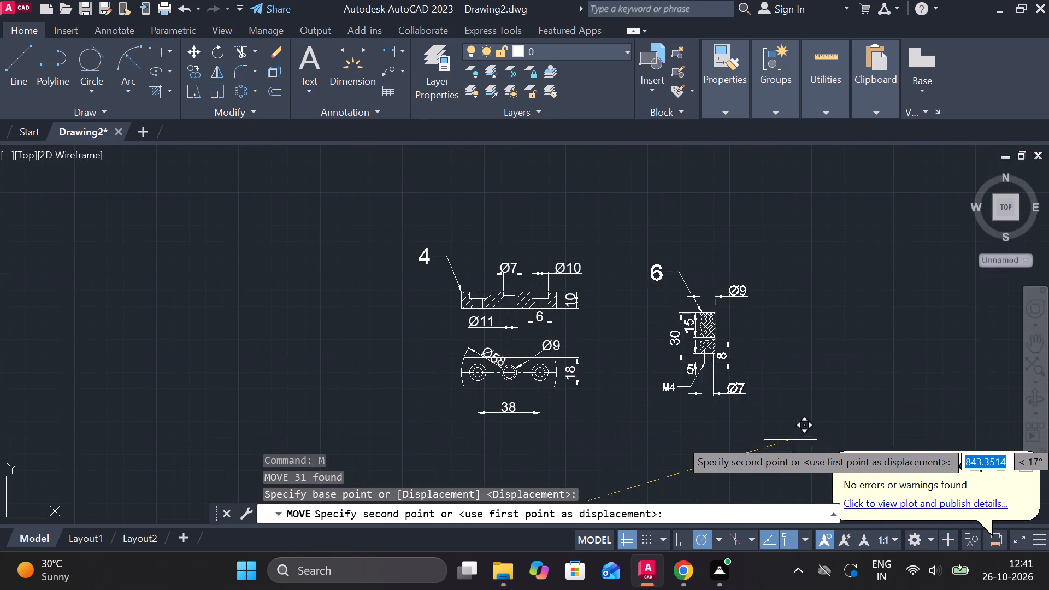
click(741, 439)
Move the slotted M4 screw, its rectangular and circular views and their dimensions to the empty area right of the knurled part labelled 6.
middle_drag(798, 408, 891, 204)
scroll(893, 201, down, 1)
middle_drag(468, 376, 921, 258)
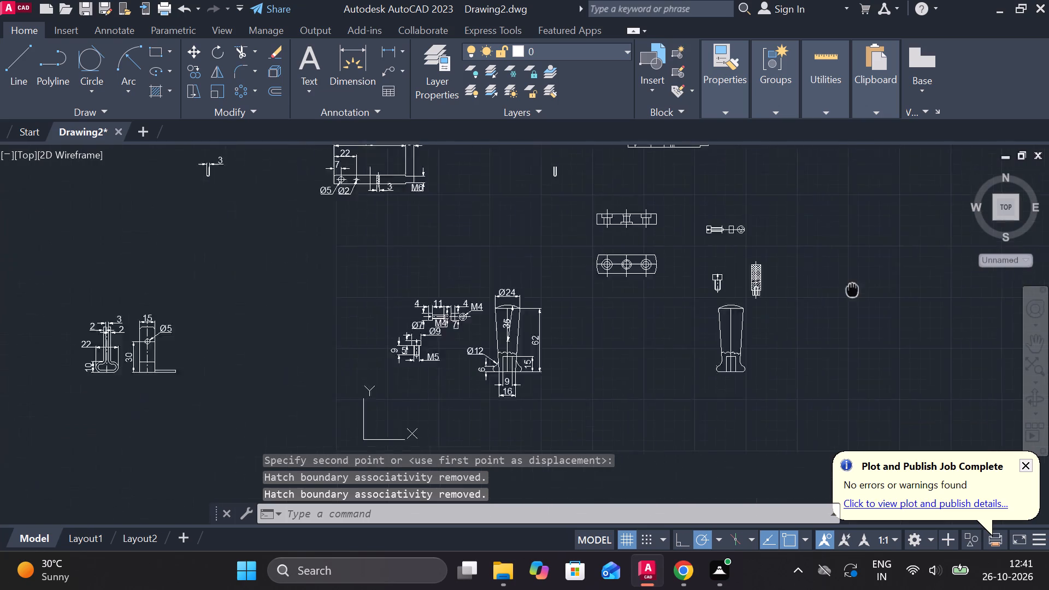
middle_drag(921, 258, 938, 245)
scroll(601, 305, up, 2)
middle_drag(720, 309, 682, 309)
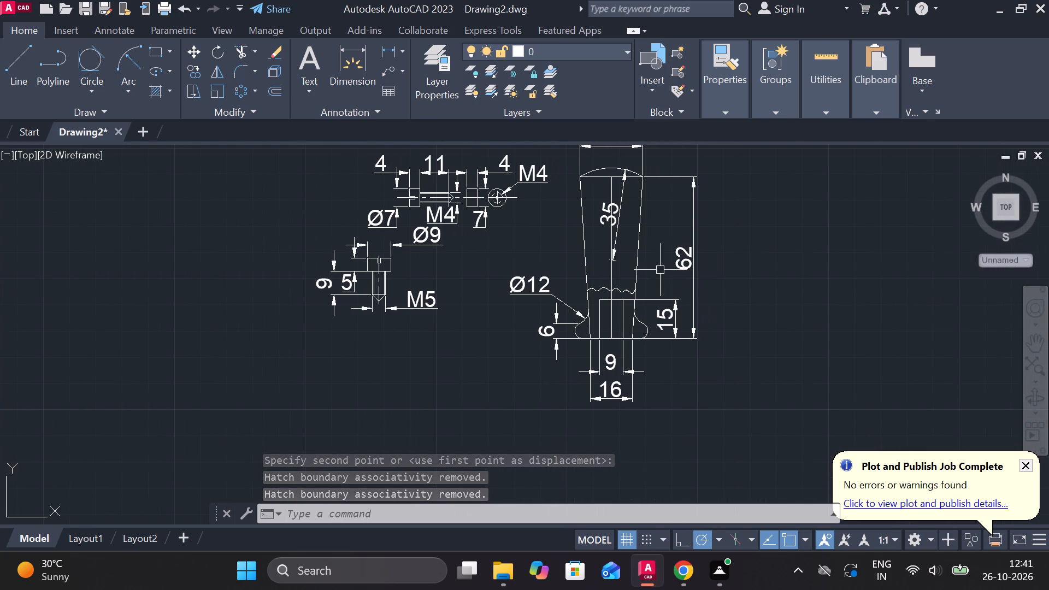
middle_drag(660, 270, 609, 334)
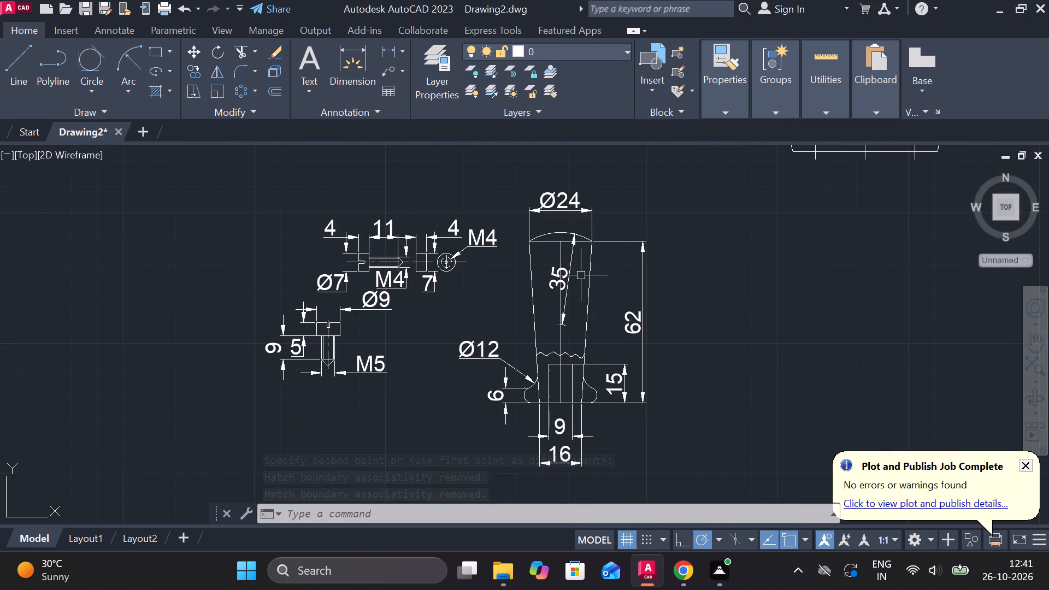
scroll(631, 291, down, 1)
scroll(521, 272, up, 3)
middle_drag(558, 283, 871, 262)
middle_drag(758, 314, 732, 315)
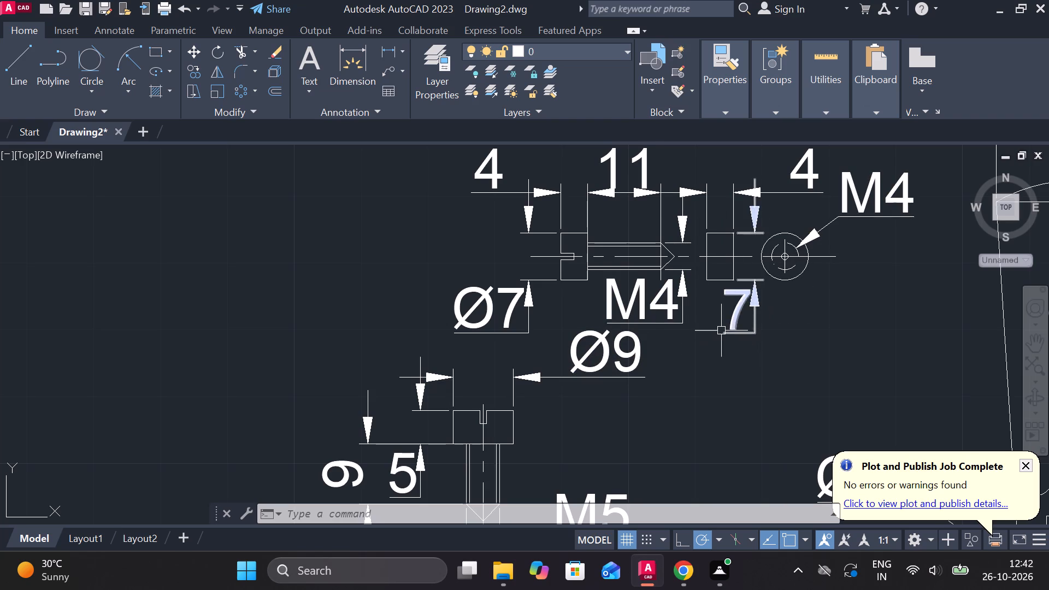
scroll(721, 331, down, 1)
middle_drag(696, 329, 664, 323)
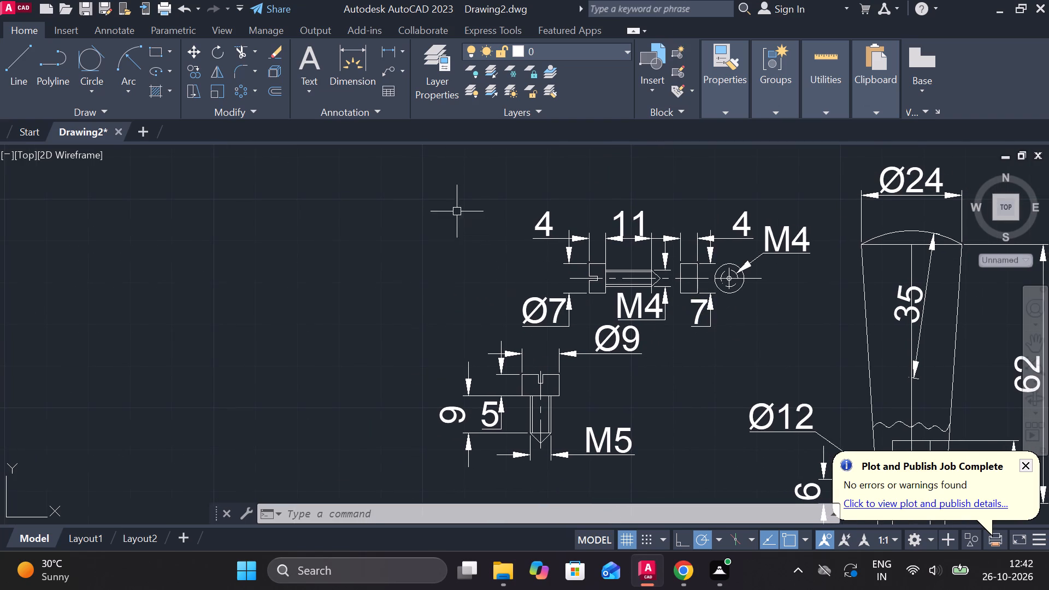
click(482, 195)
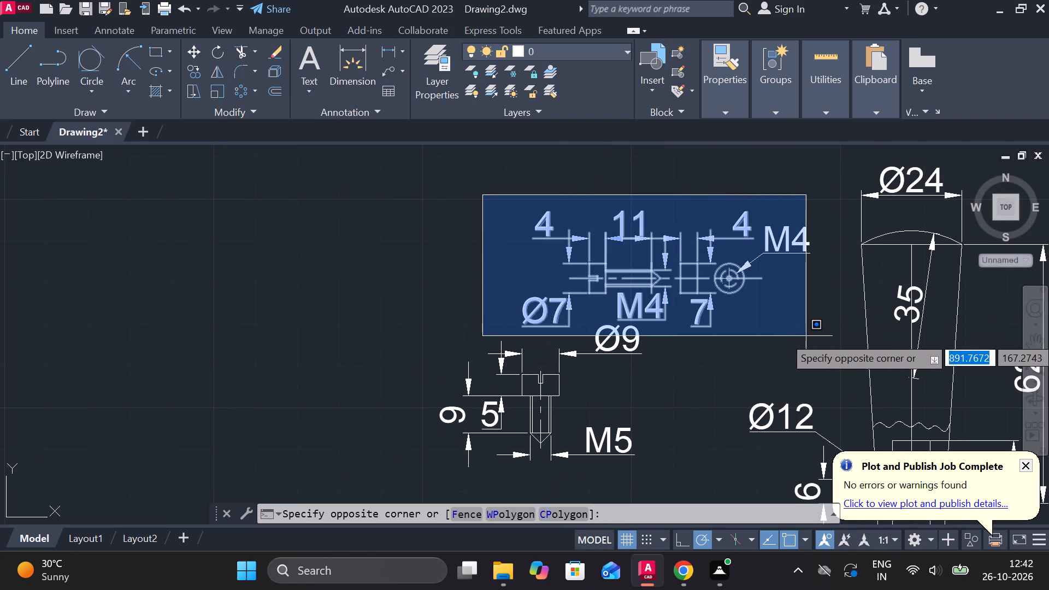
click(812, 327)
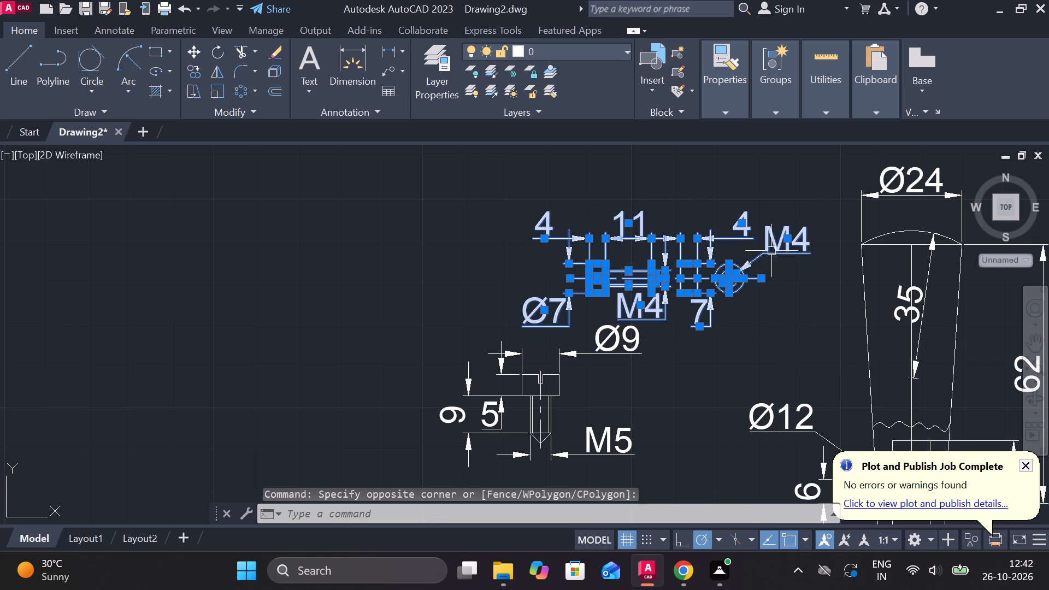
key(m)
key(Return)
click(773, 327)
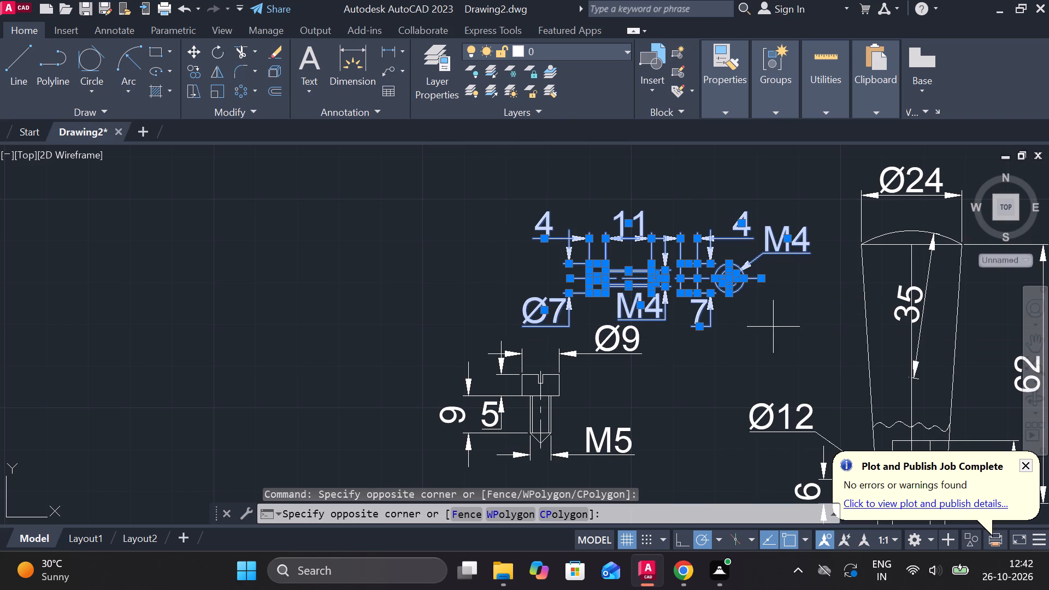
click(763, 304)
key(comma)
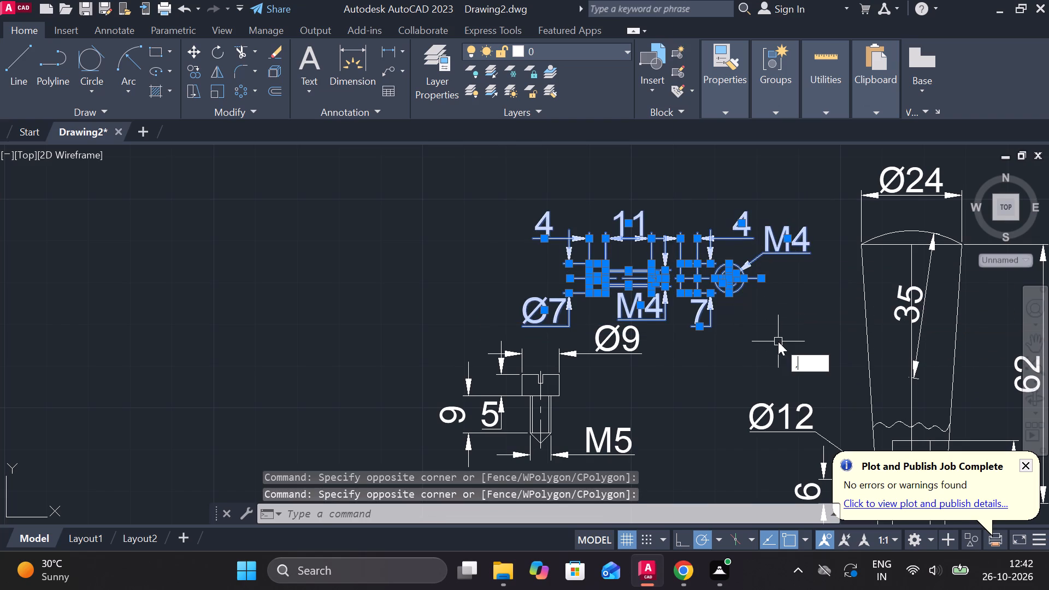
key(BackSpace)
key(m)
key(Return)
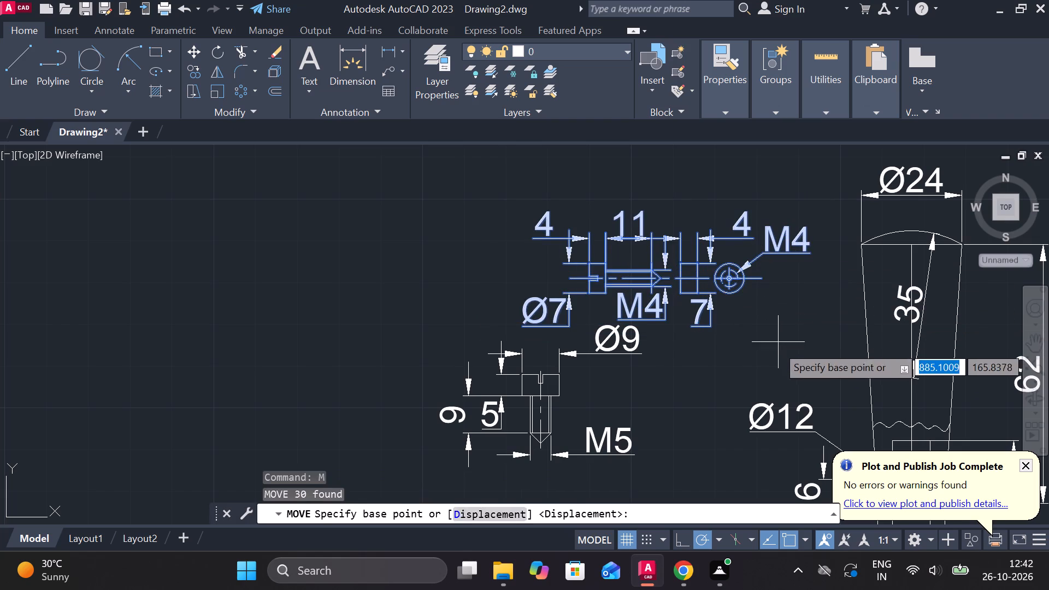
click(775, 347)
scroll(772, 275, down, 2)
middle_drag(761, 285, 691, 305)
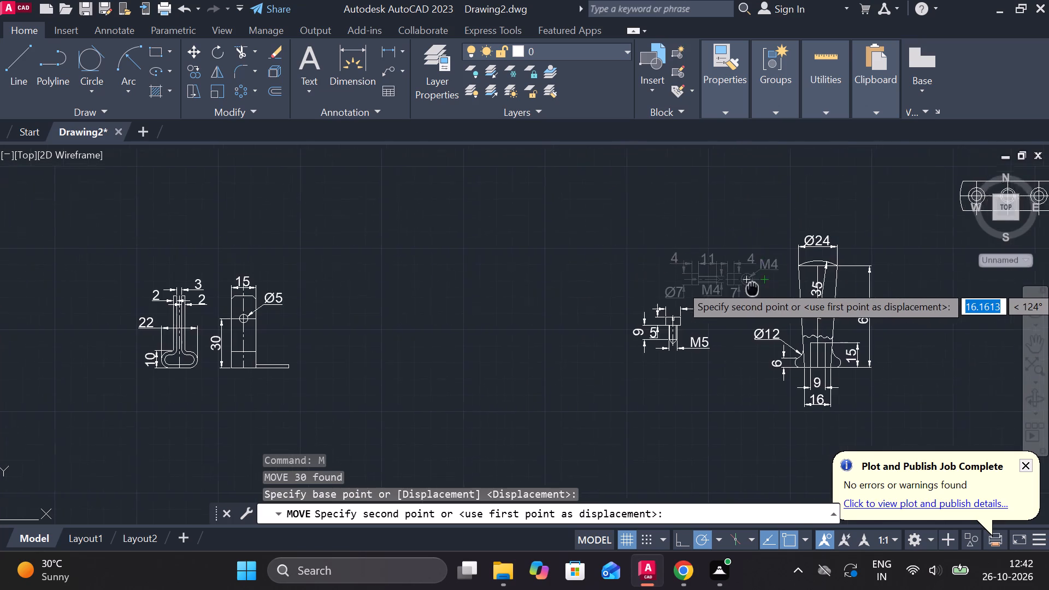
middle_drag(691, 305, 546, 336)
middle_drag(727, 316, 340, 345)
scroll(747, 278, down, 2)
middle_drag(812, 274, 551, 402)
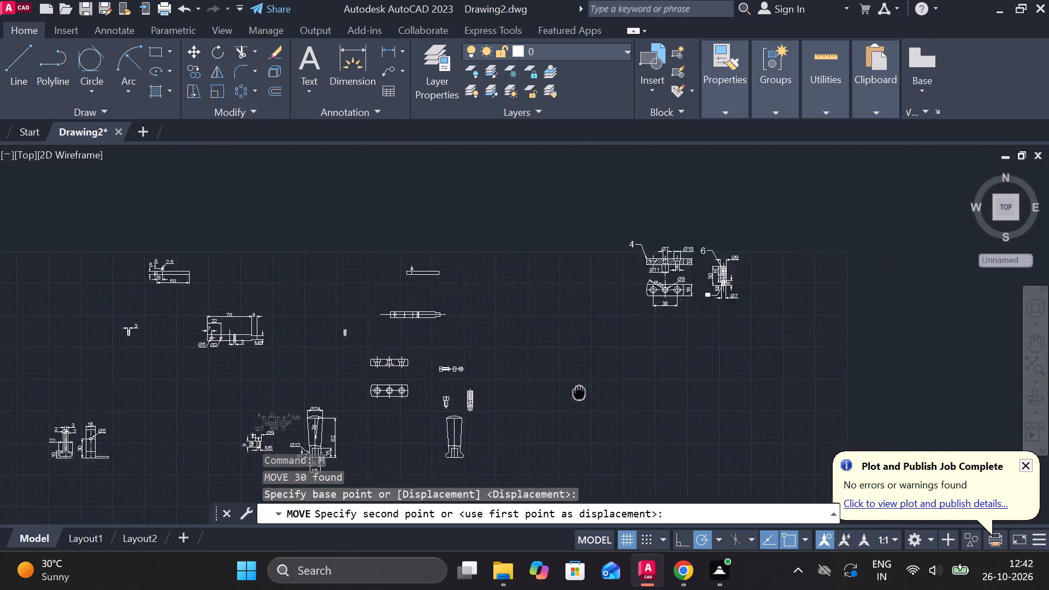
middle_drag(551, 402, 550, 402)
scroll(759, 280, up, 3)
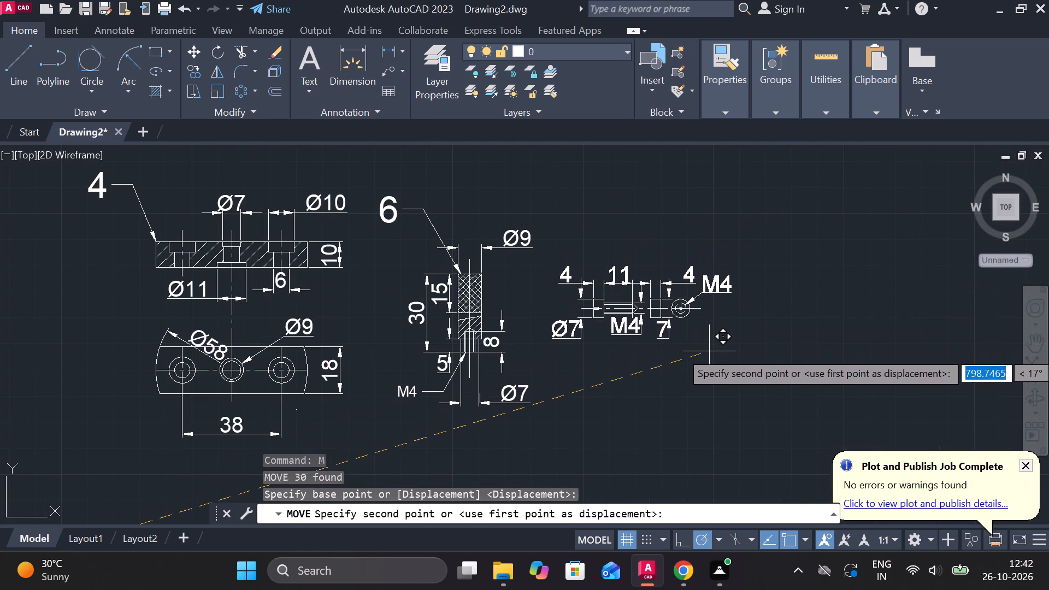
click(703, 351)
Add a multileader with text 9 at height 10, pointing to the top edge of the small rectangle between the M4 screw and circle.
scroll(714, 334, up, 2)
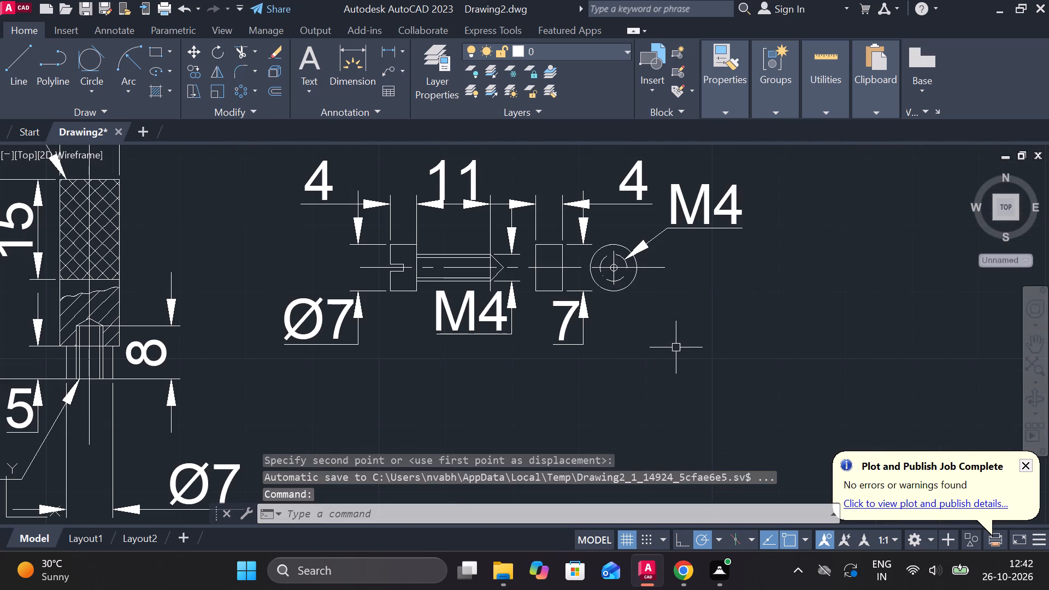
scroll(659, 305, down, 1)
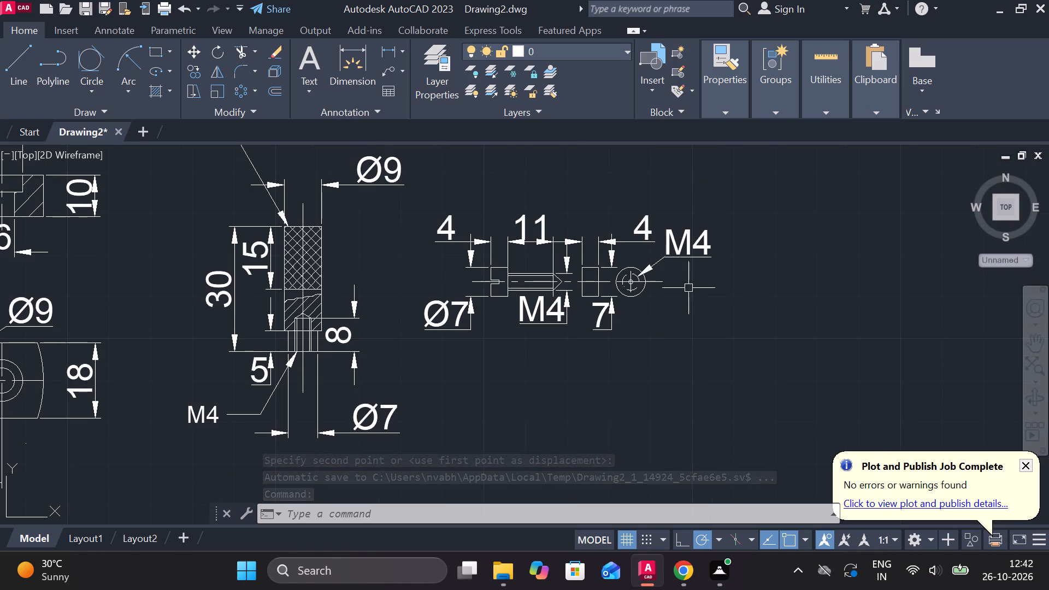
click(382, 74)
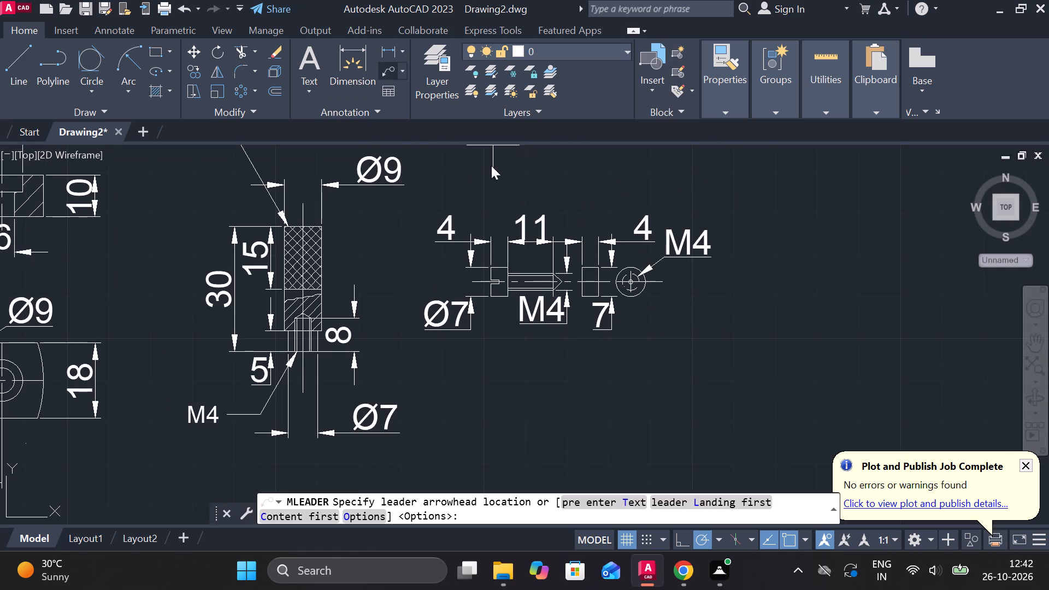
scroll(540, 247, up, 1)
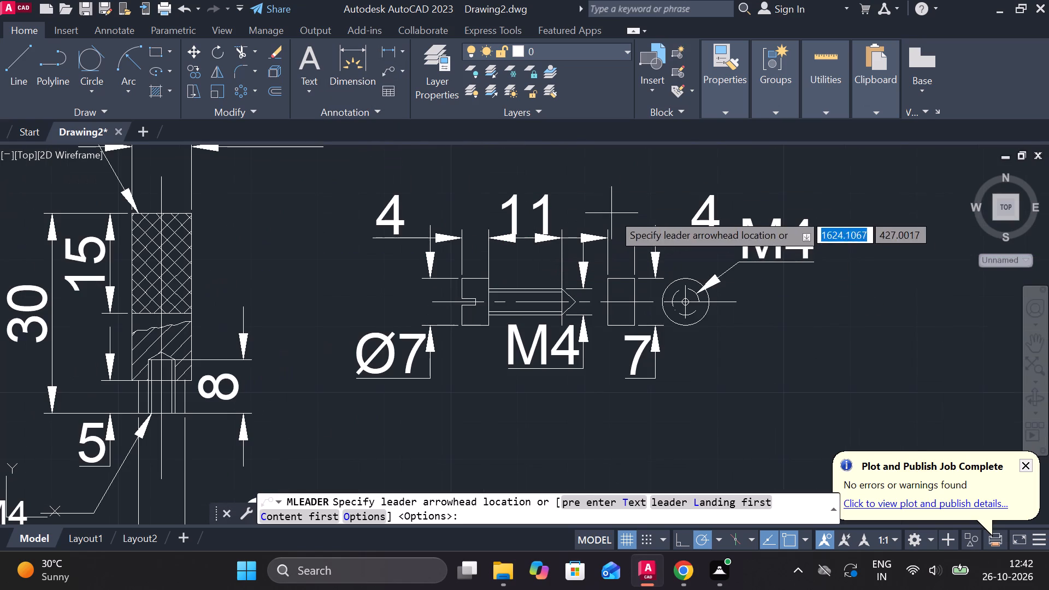
click(618, 281)
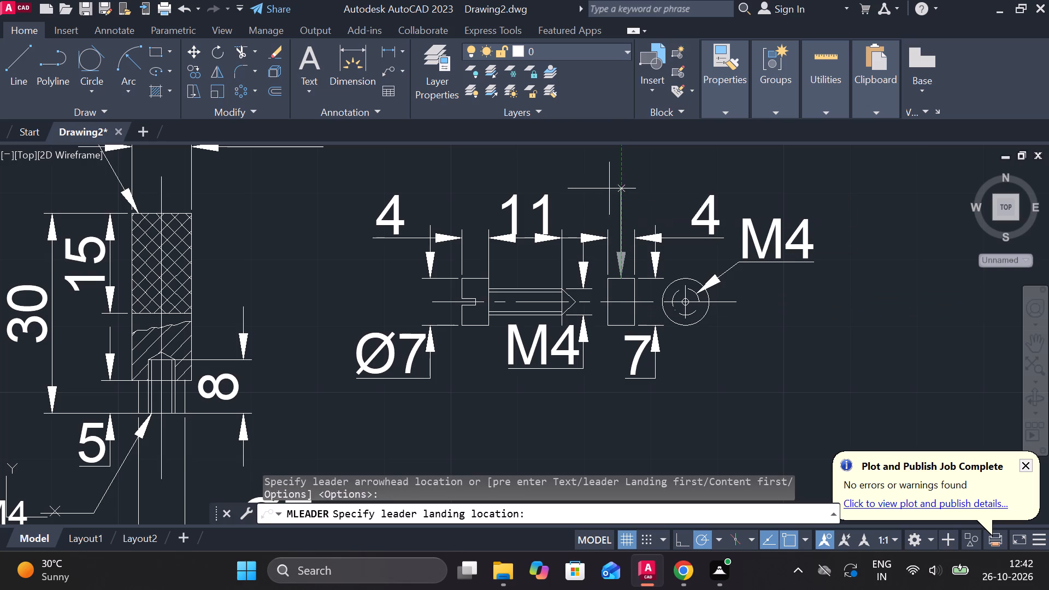
middle_drag(627, 152, 617, 191)
scroll(617, 191, down, 1)
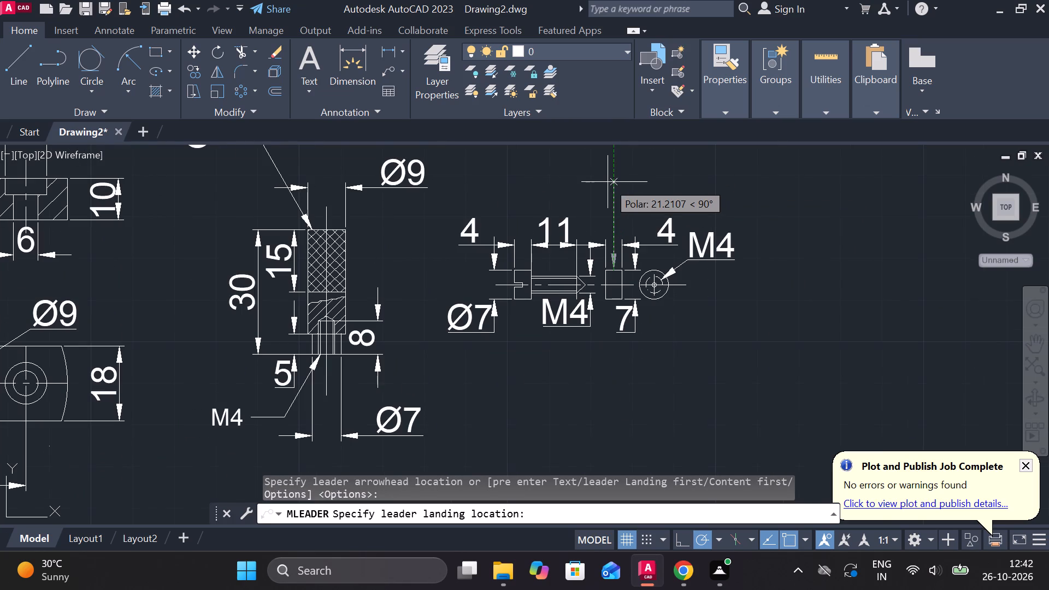
click(608, 182)
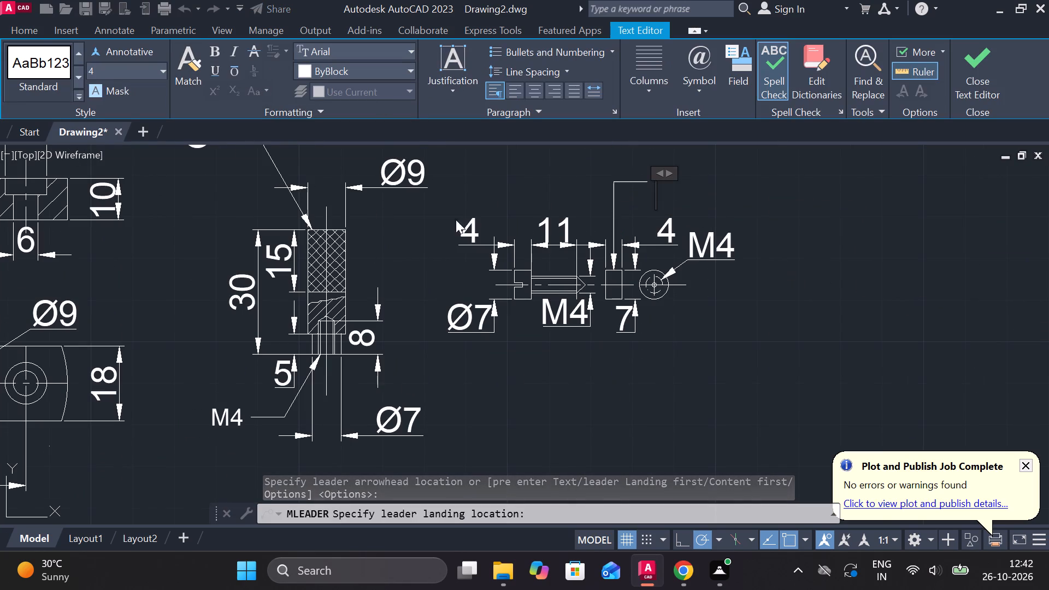
click(107, 72)
text(10)
key(Return)
key(9)
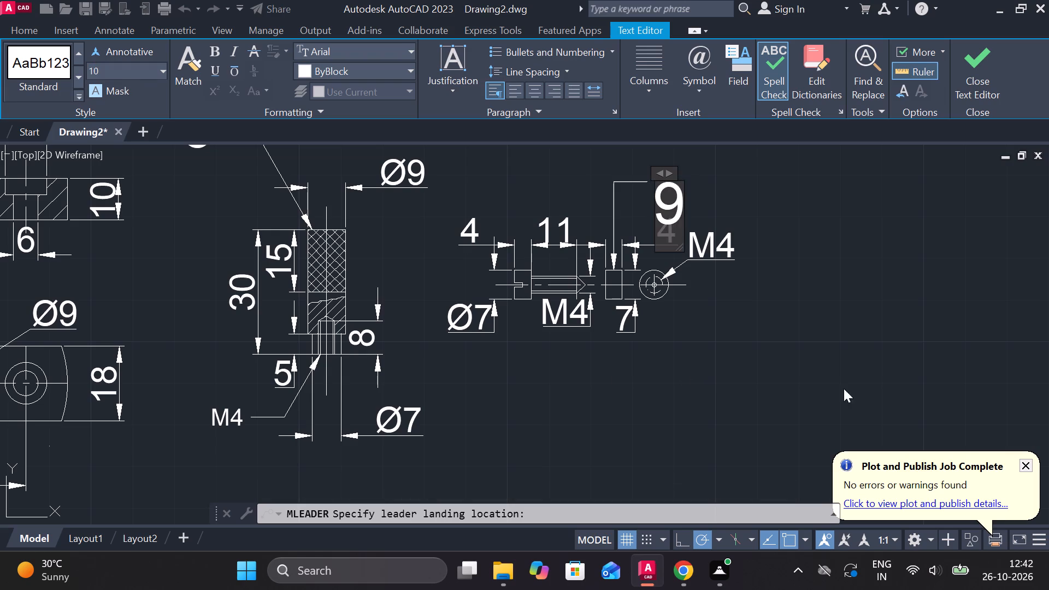
click(978, 69)
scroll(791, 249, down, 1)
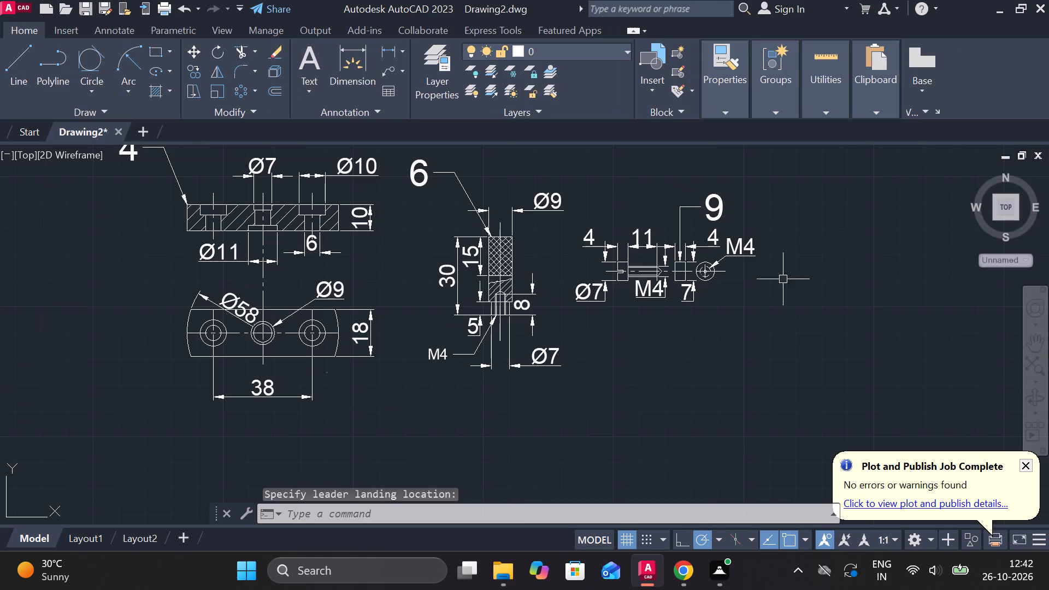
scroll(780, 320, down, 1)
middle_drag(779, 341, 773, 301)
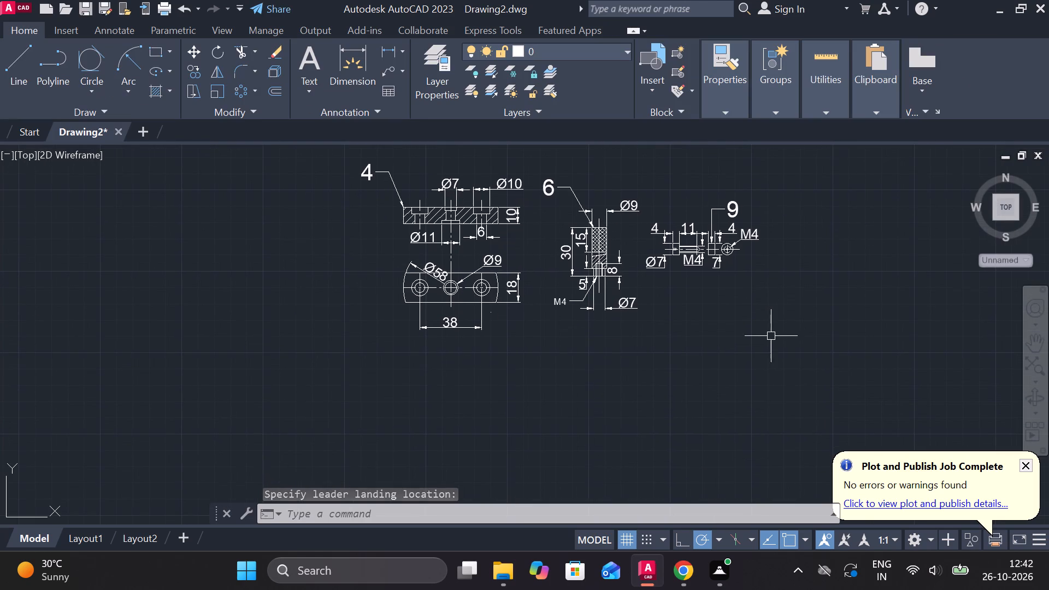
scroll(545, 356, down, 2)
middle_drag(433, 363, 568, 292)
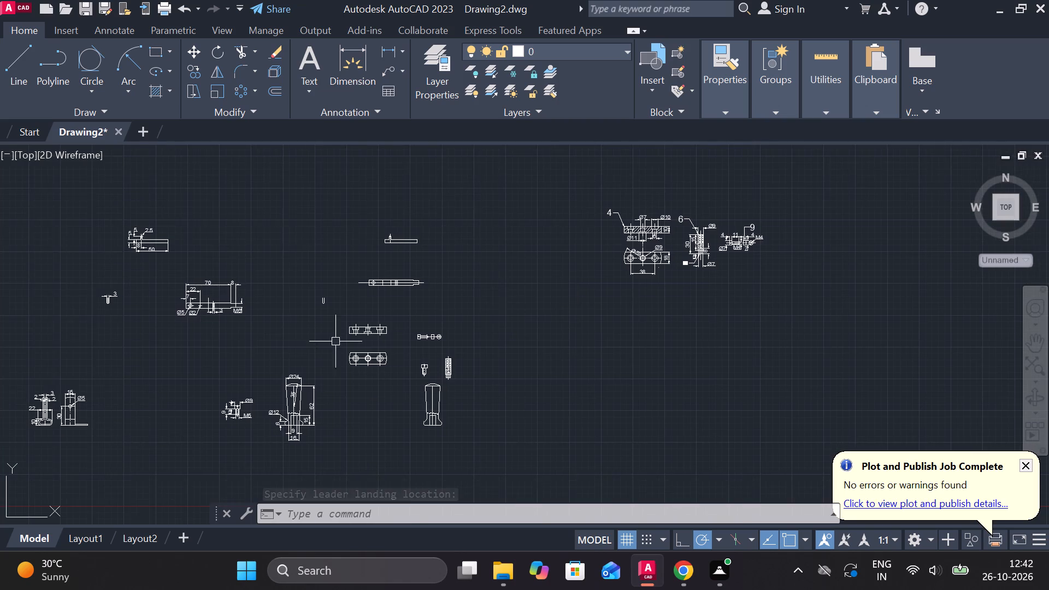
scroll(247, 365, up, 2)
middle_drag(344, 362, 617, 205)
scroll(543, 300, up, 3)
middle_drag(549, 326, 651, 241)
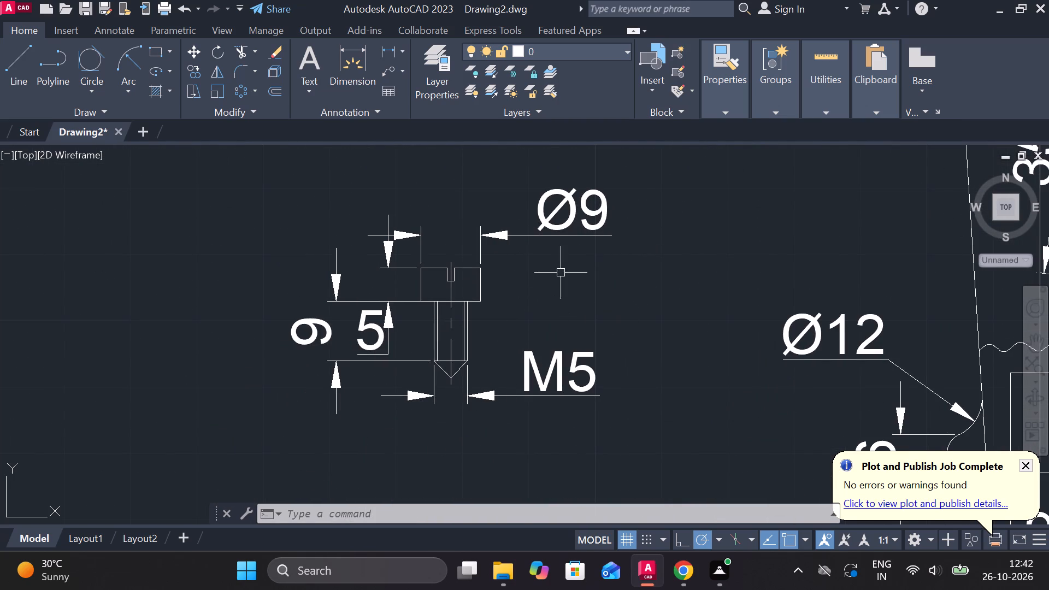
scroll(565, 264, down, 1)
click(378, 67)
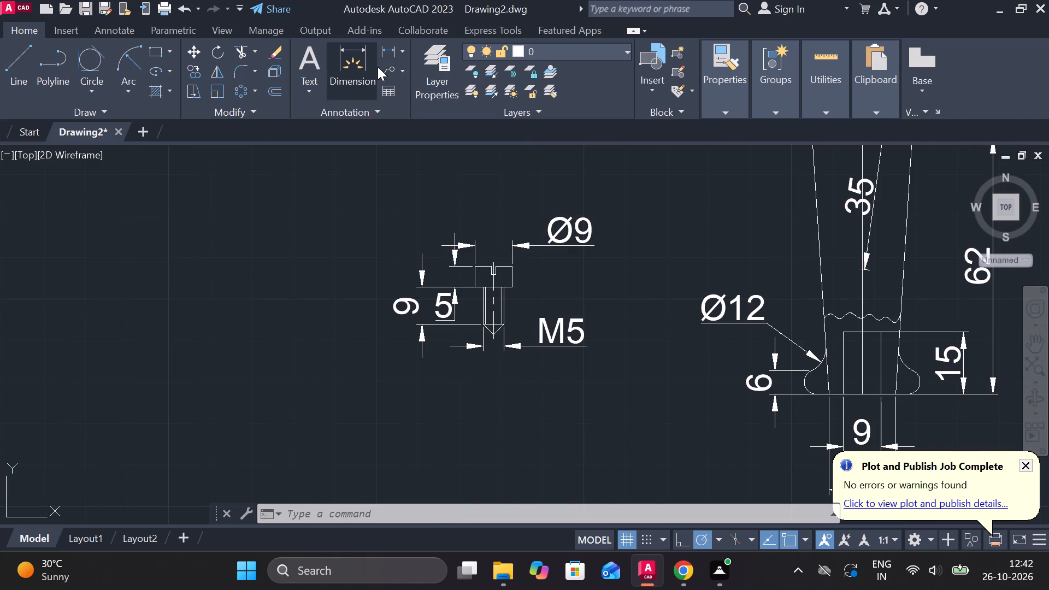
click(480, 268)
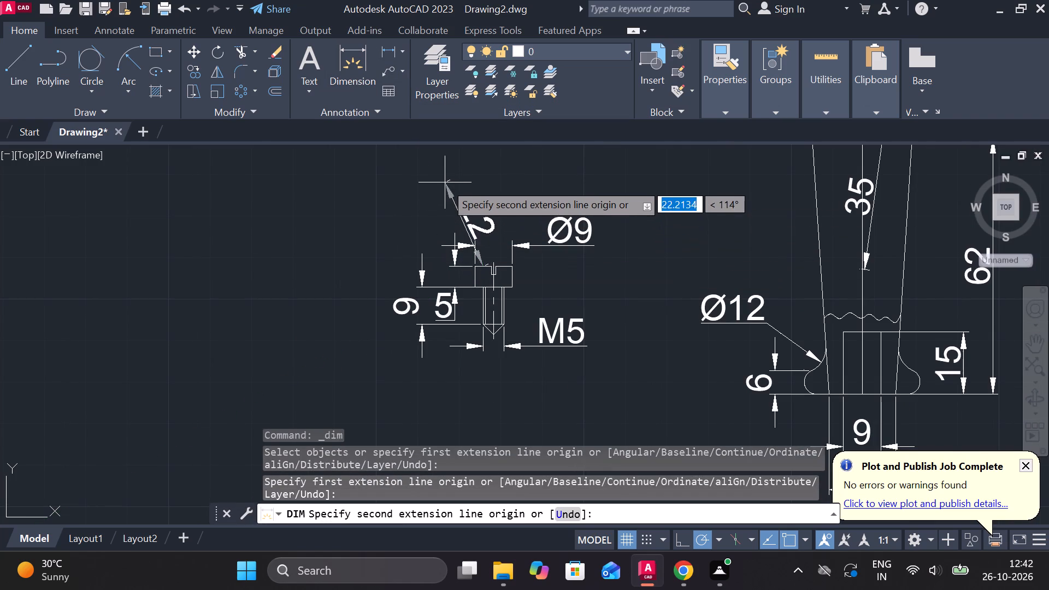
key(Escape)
Add a multileader with text 10 at height 10 at the upper left of the M5 screw, pointing to the top of its head.
click(391, 64)
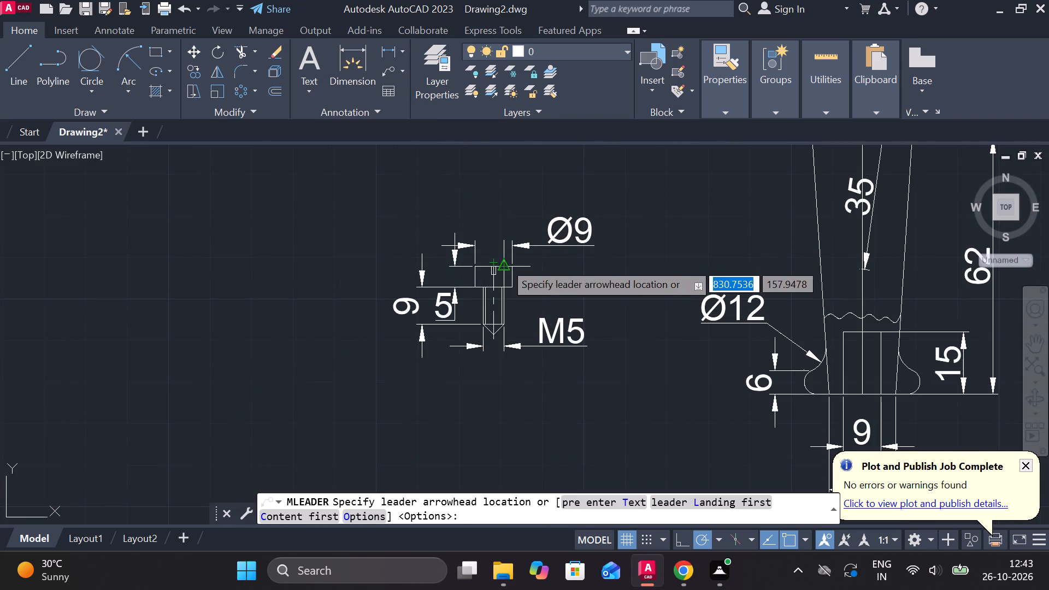
click(504, 262)
click(464, 204)
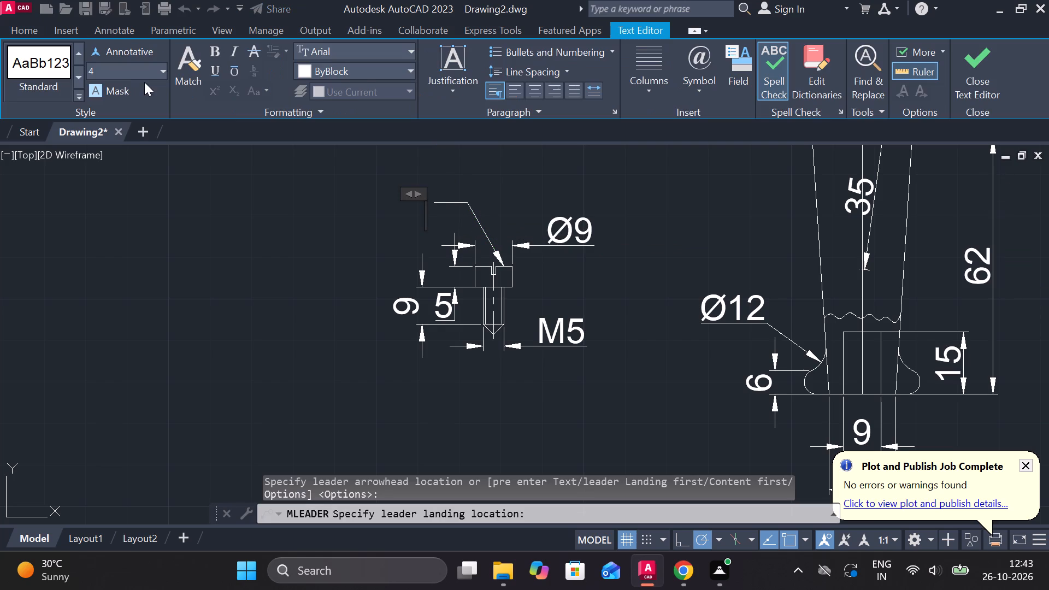
click(130, 73)
text(10)
key(Return)
text(10)
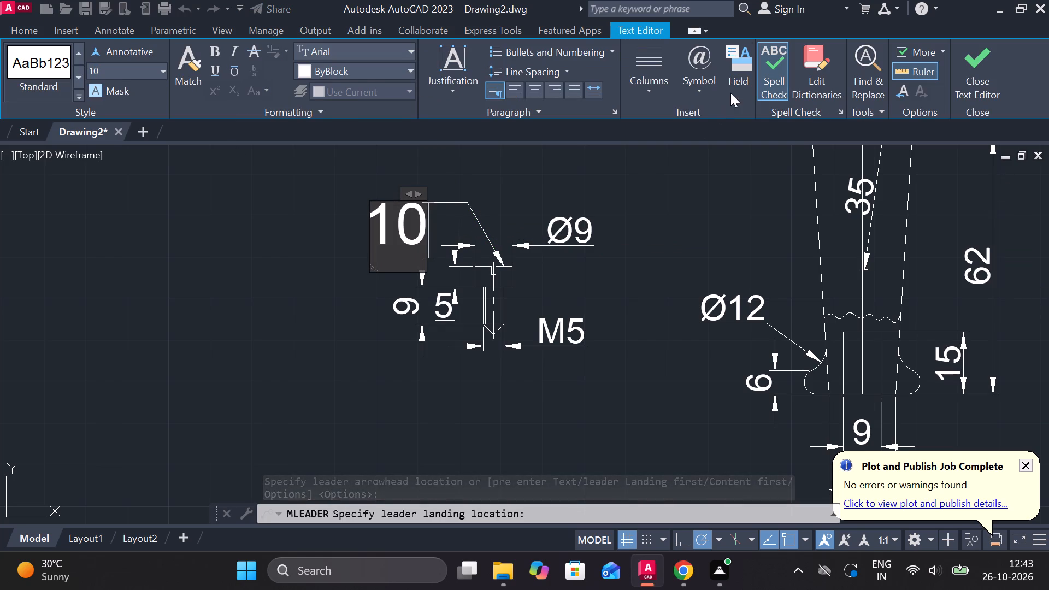
click(970, 58)
Move the M5 screw with its dimensions and the 10 leader to the empty area right of the M4 screw views labelled 9.
scroll(512, 219, down, 1)
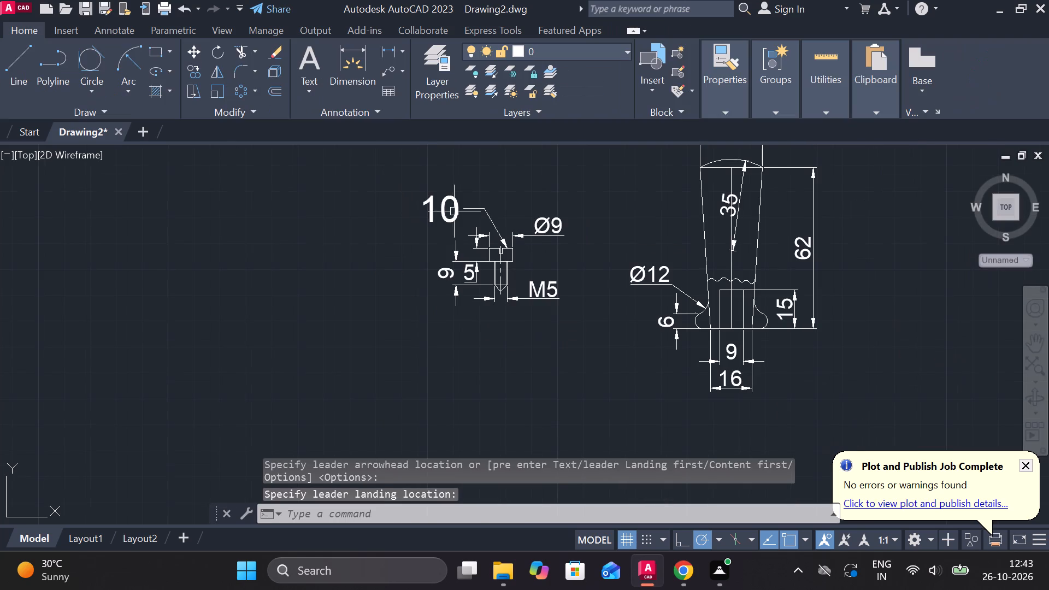
drag(417, 176, 427, 180)
click(577, 333)
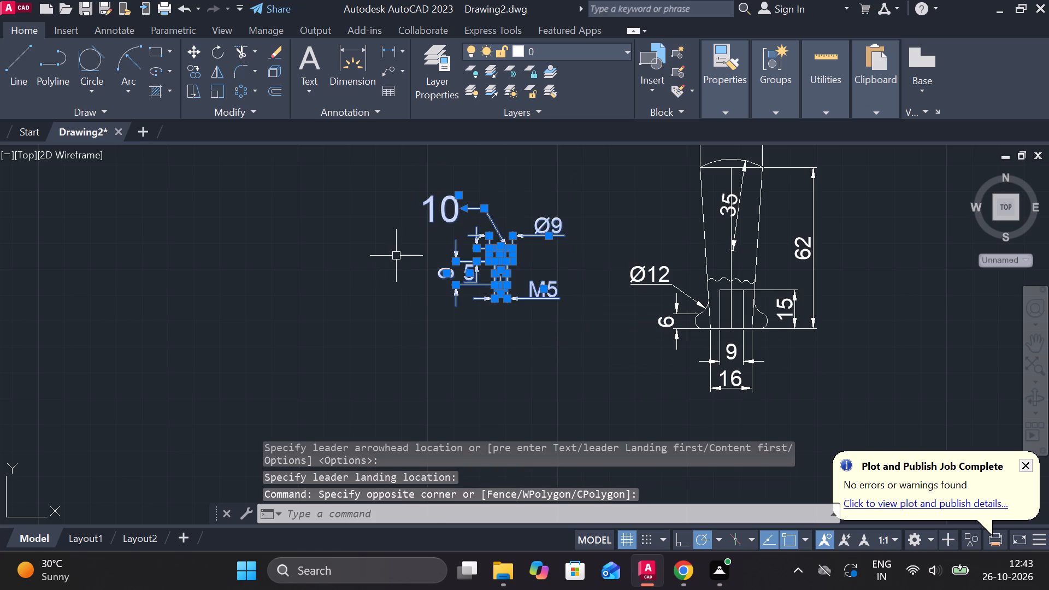
key(m)
key(Return)
click(411, 303)
scroll(423, 305, down, 3)
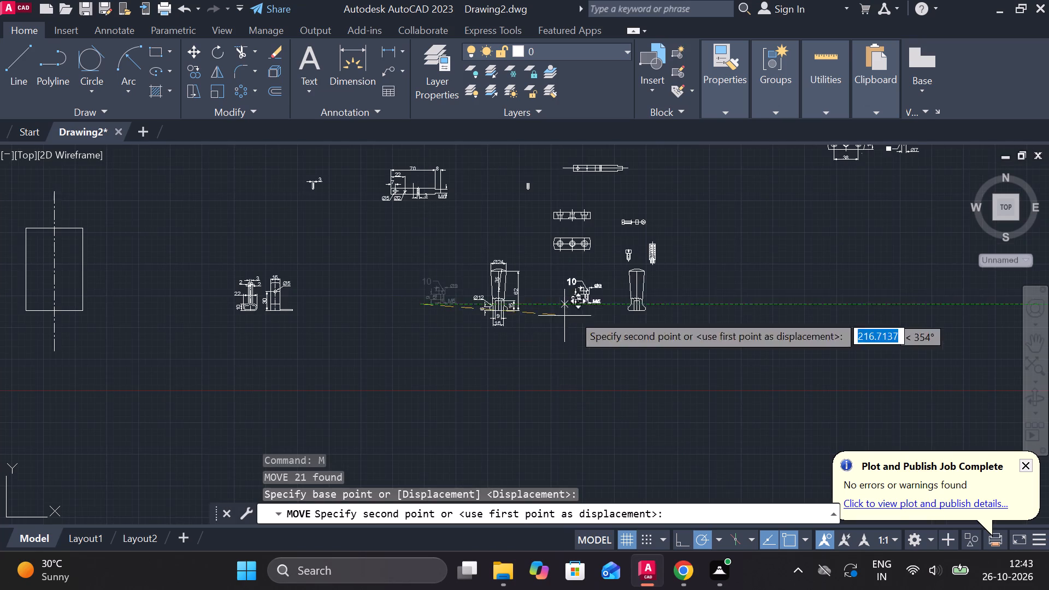
middle_drag(658, 259, 391, 375)
scroll(652, 225, up, 2)
scroll(701, 349, up, 1)
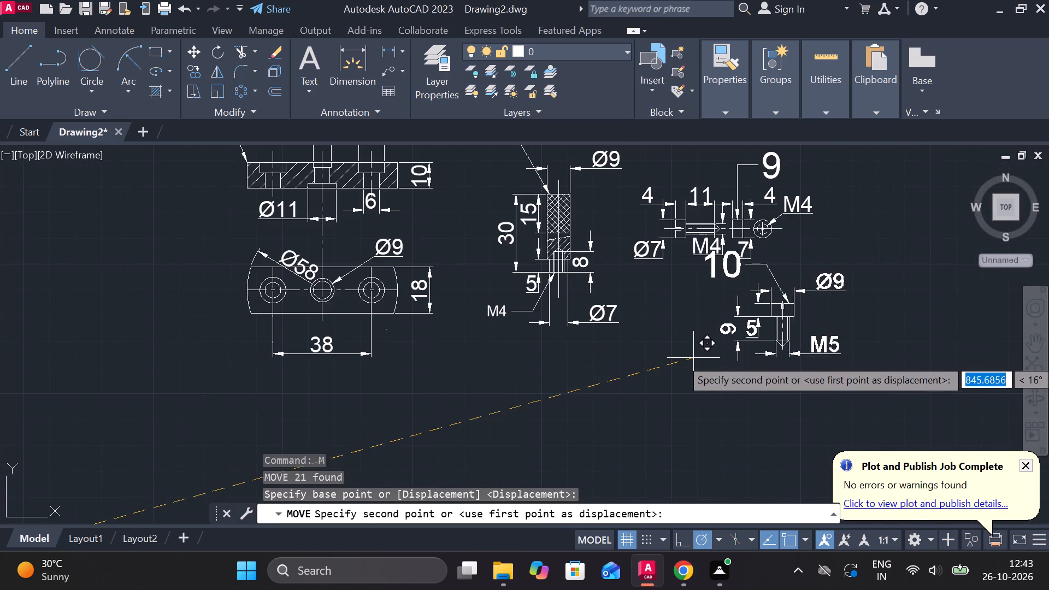
middle_drag(687, 372, 602, 371)
middle_drag(756, 277, 755, 277)
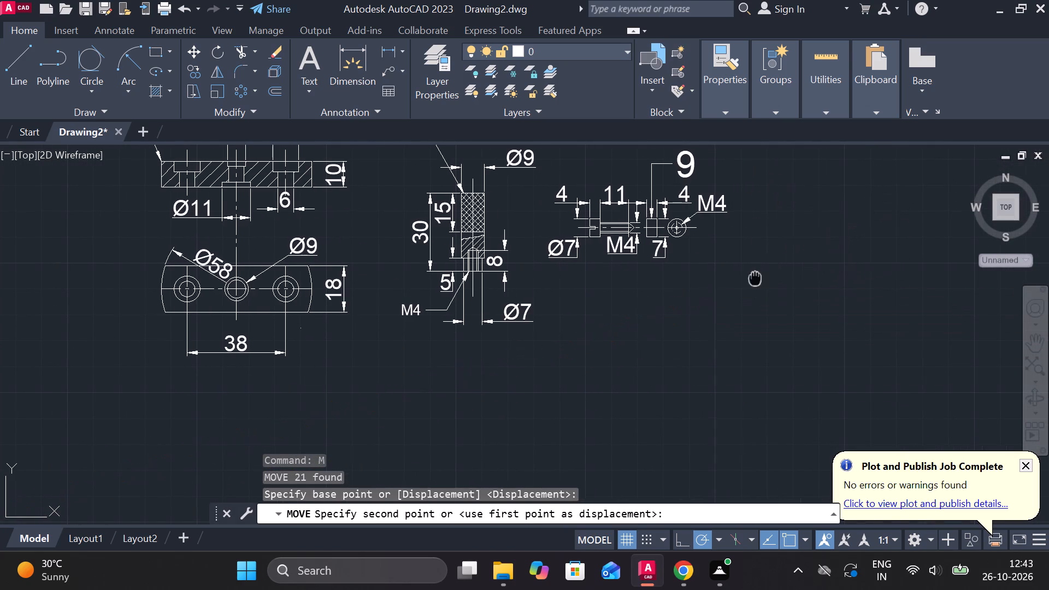
middle_drag(755, 277, 671, 277)
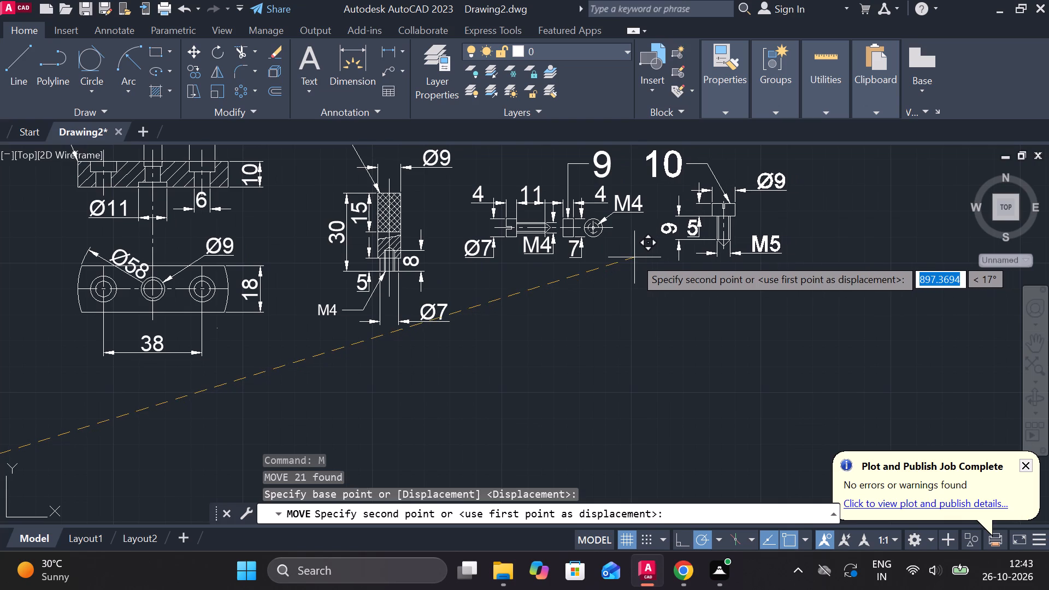
click(634, 257)
Hatch the cut section at the base of the dimensioned handle, on both sides of the 9 mm bore and in both flared feet.
scroll(679, 297, down, 2)
middle_drag(469, 342, 1013, 213)
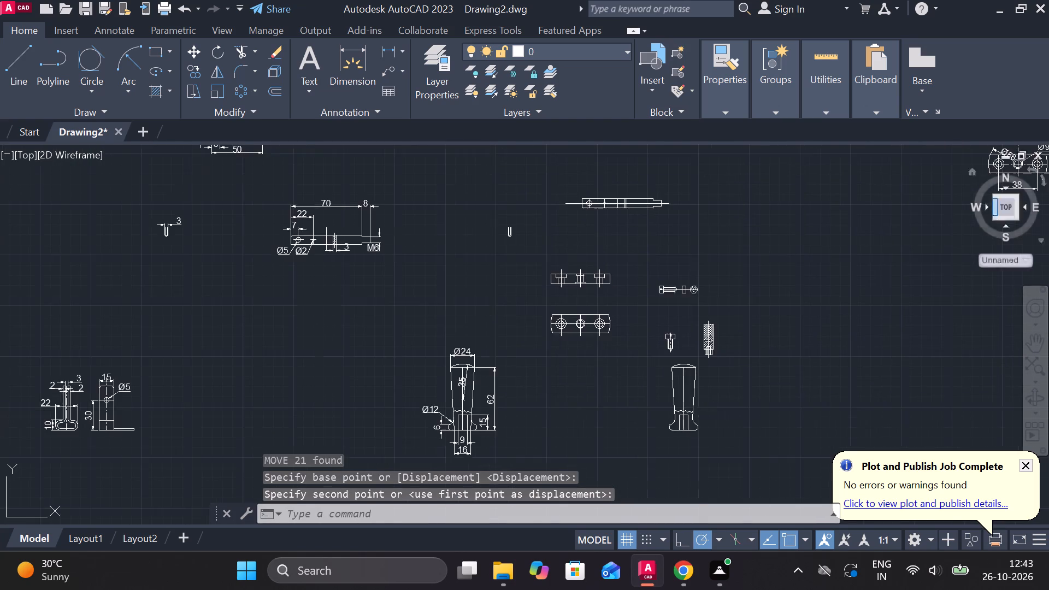
scroll(677, 270, down, 1)
scroll(508, 353, up, 1)
scroll(285, 368, up, 1)
middle_drag(285, 368, 439, 312)
middle_drag(649, 329, 127, 282)
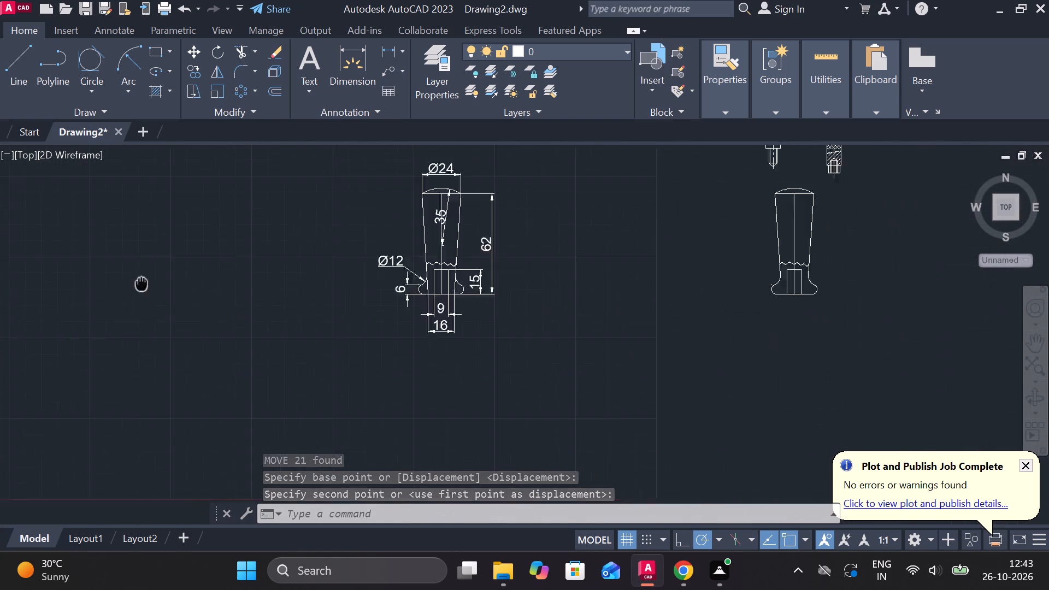
middle_drag(127, 282, 126, 282)
scroll(367, 296, up, 2)
scroll(560, 259, down, 1)
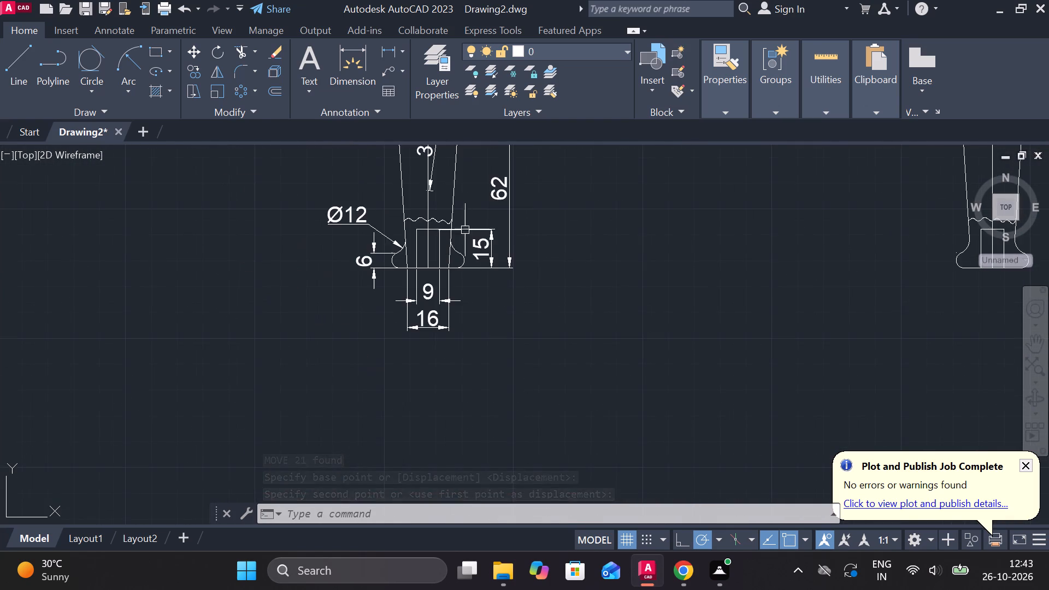
scroll(458, 218, up, 1)
middle_drag(464, 220, 514, 315)
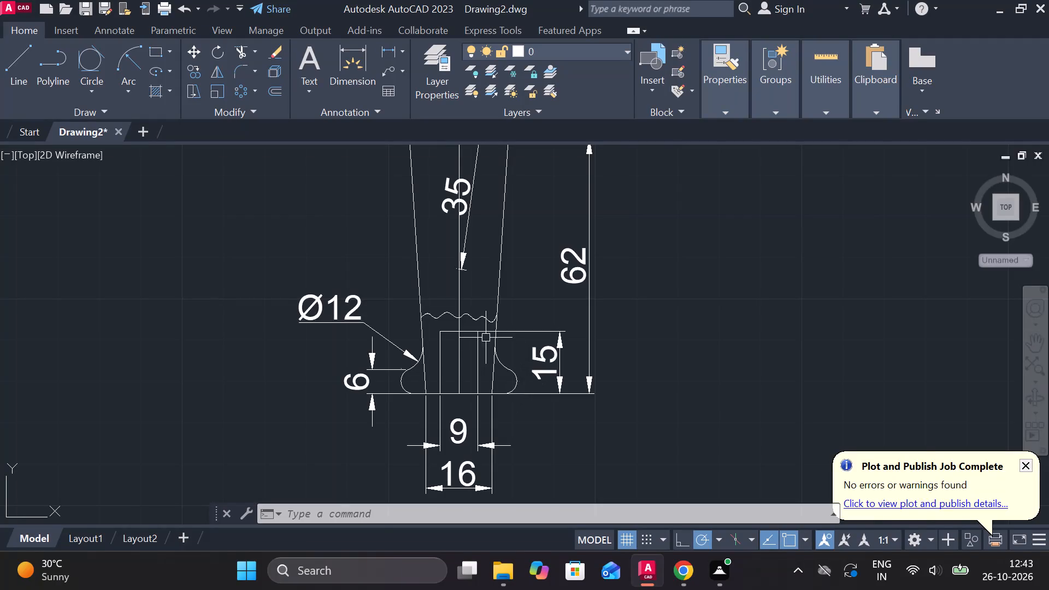
click(157, 82)
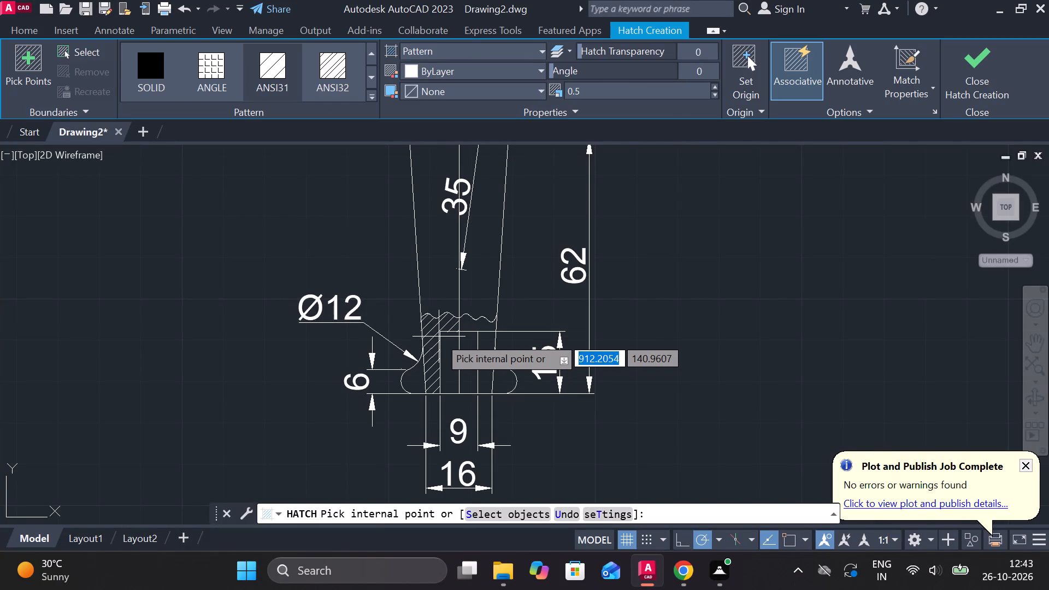
click(439, 337)
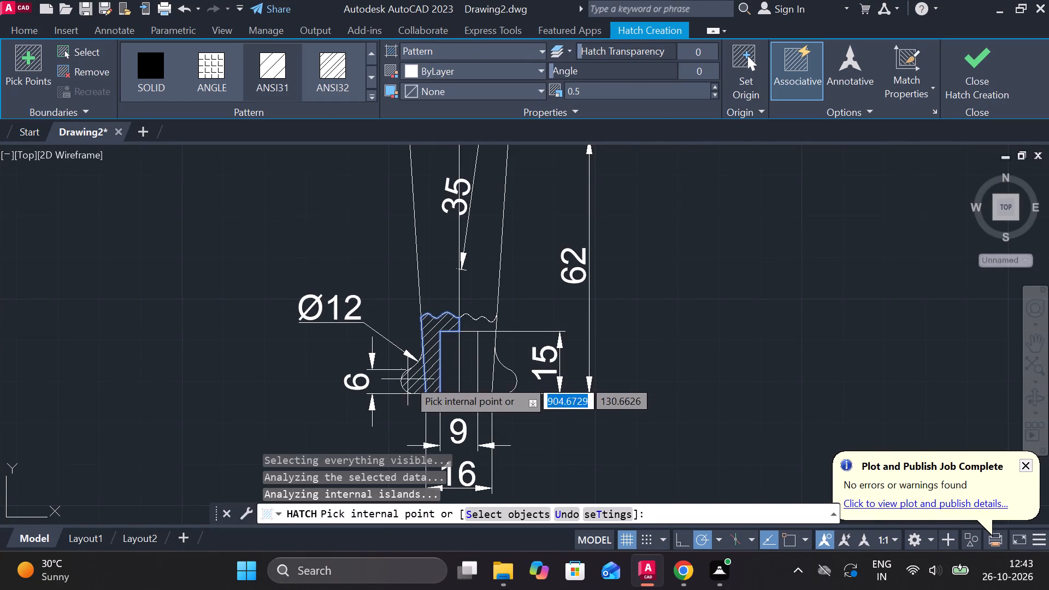
click(408, 379)
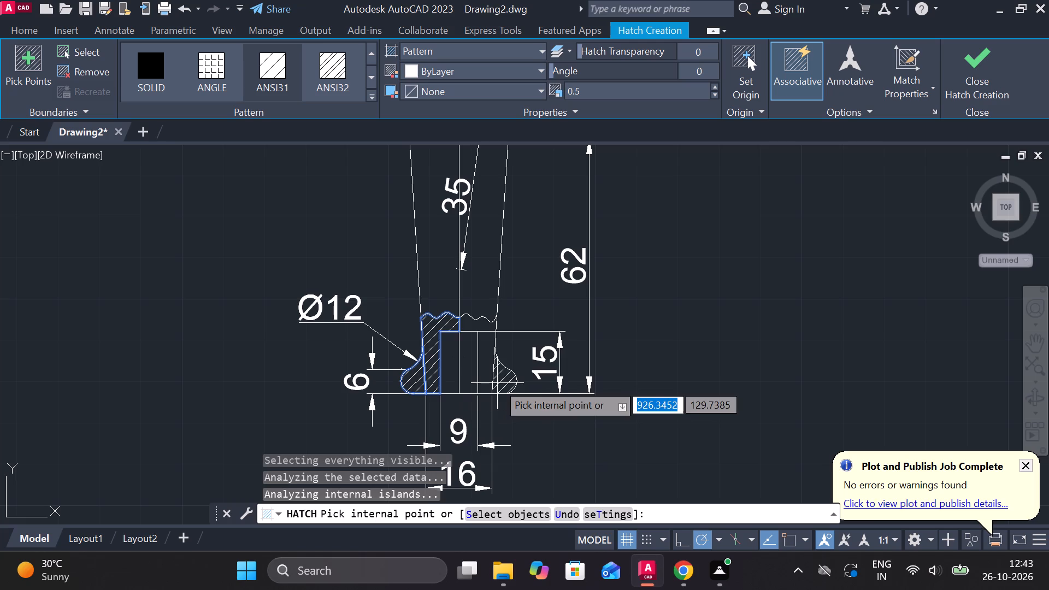
click(497, 383)
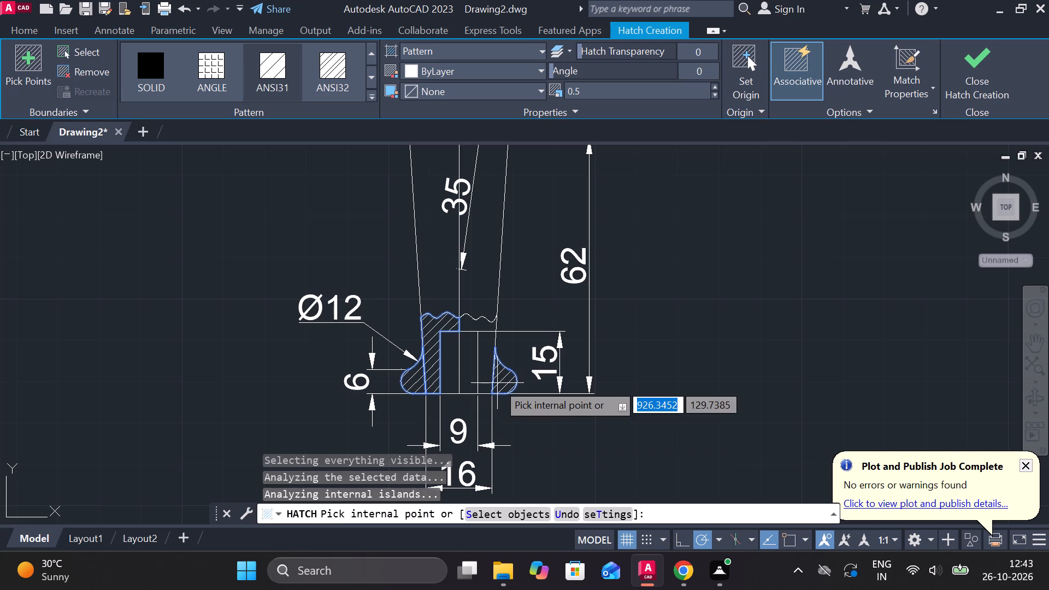
click(487, 345)
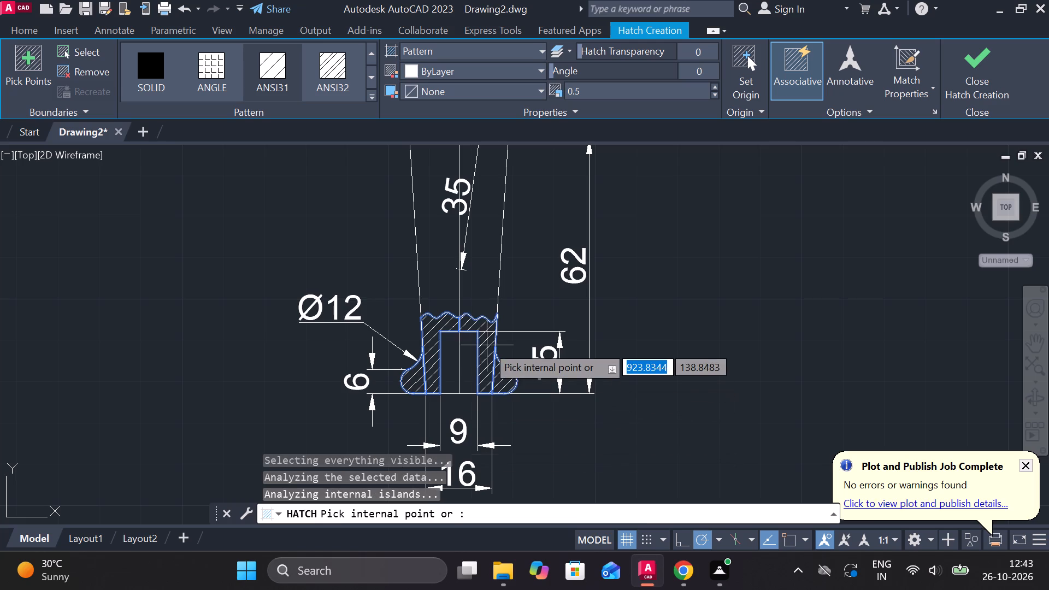
click(970, 73)
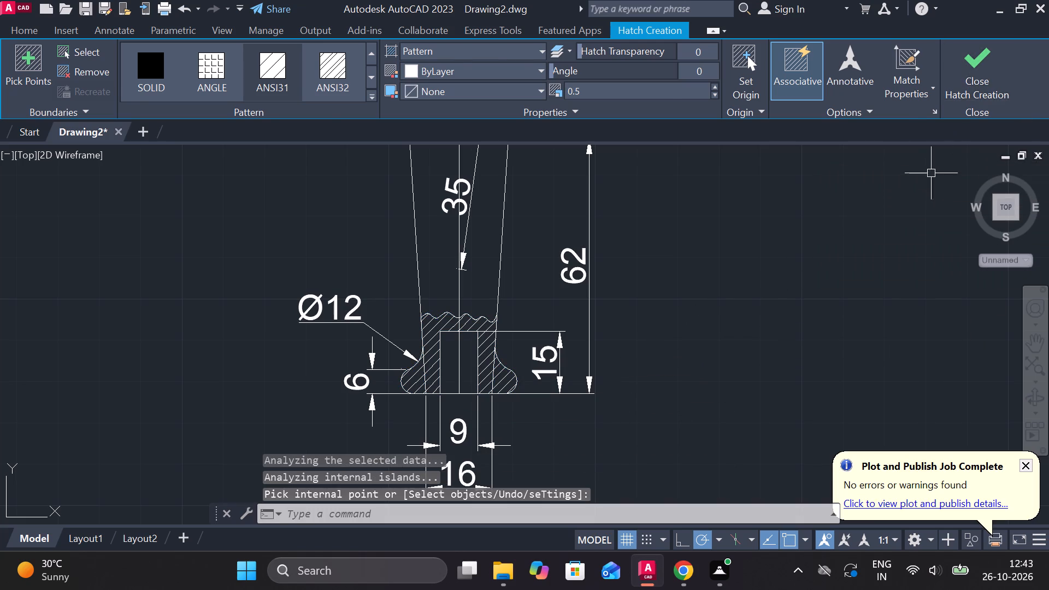
Erase the 35 dimension from the handle's domed top arc.
scroll(655, 322, down, 2)
scroll(542, 263, up, 2)
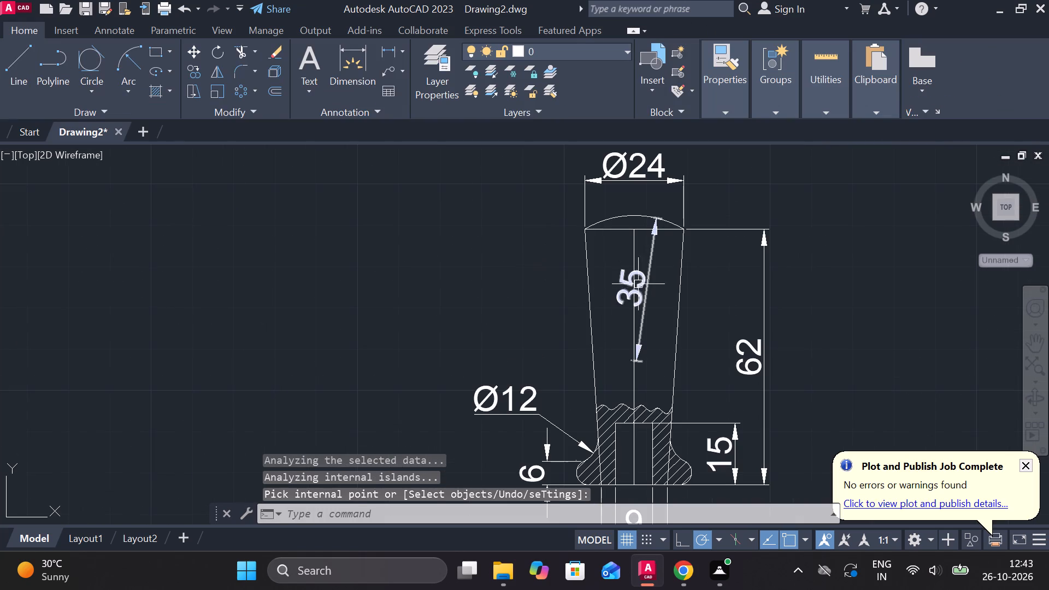
click(649, 283)
text(E)
key(space)
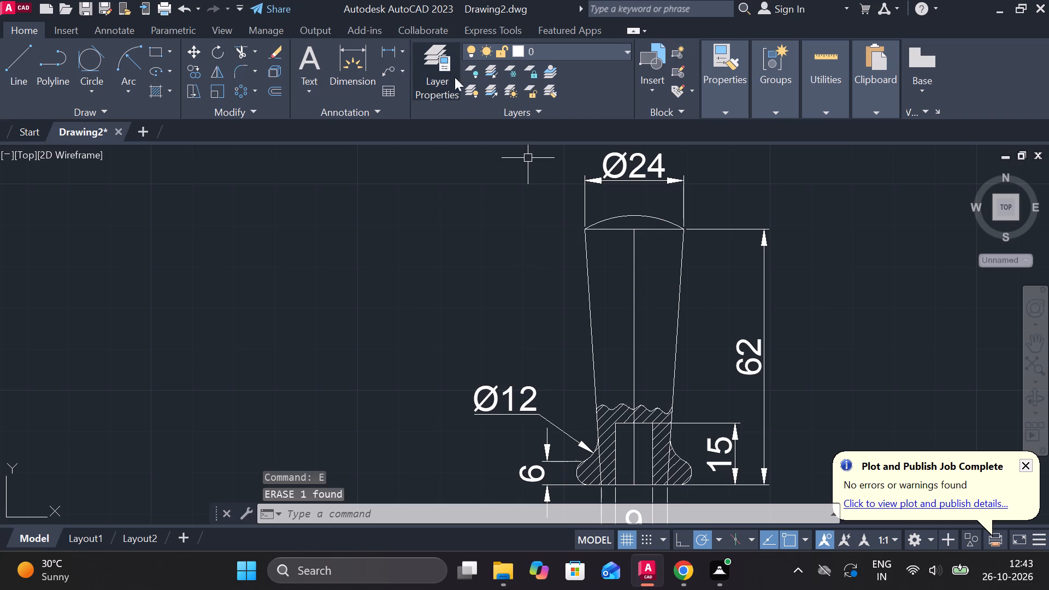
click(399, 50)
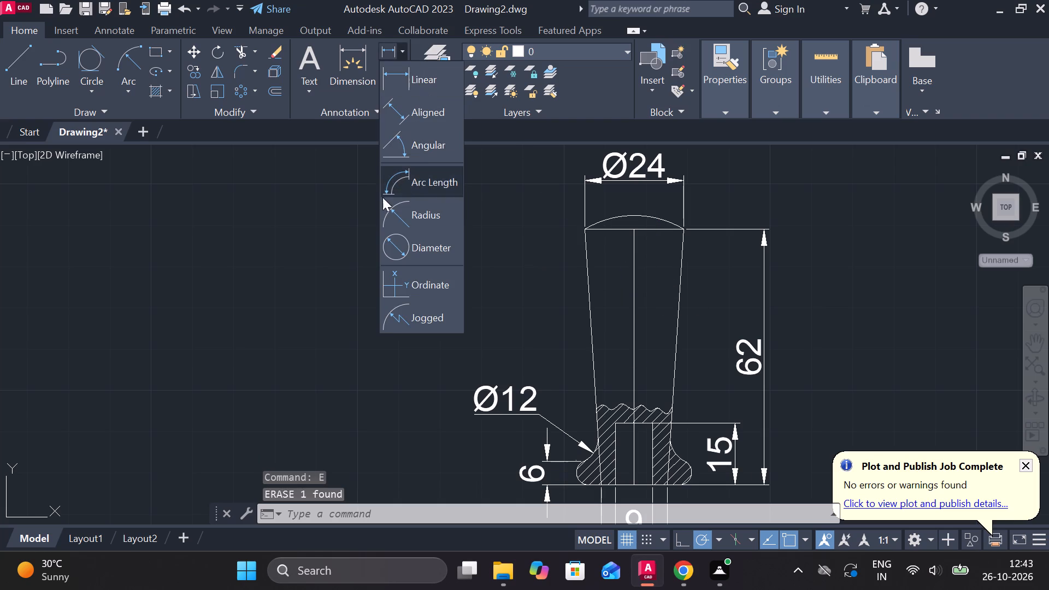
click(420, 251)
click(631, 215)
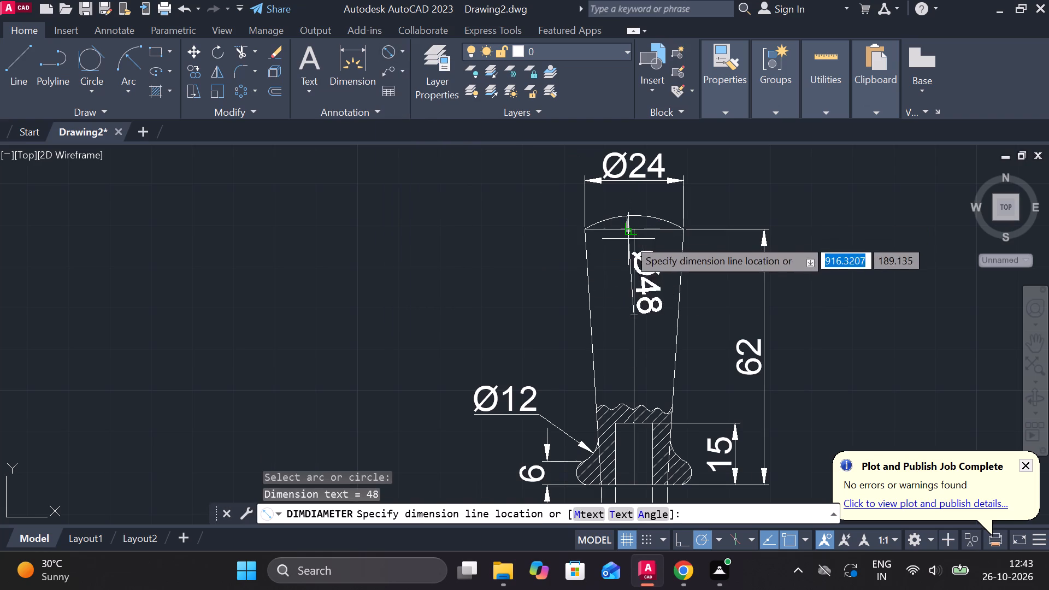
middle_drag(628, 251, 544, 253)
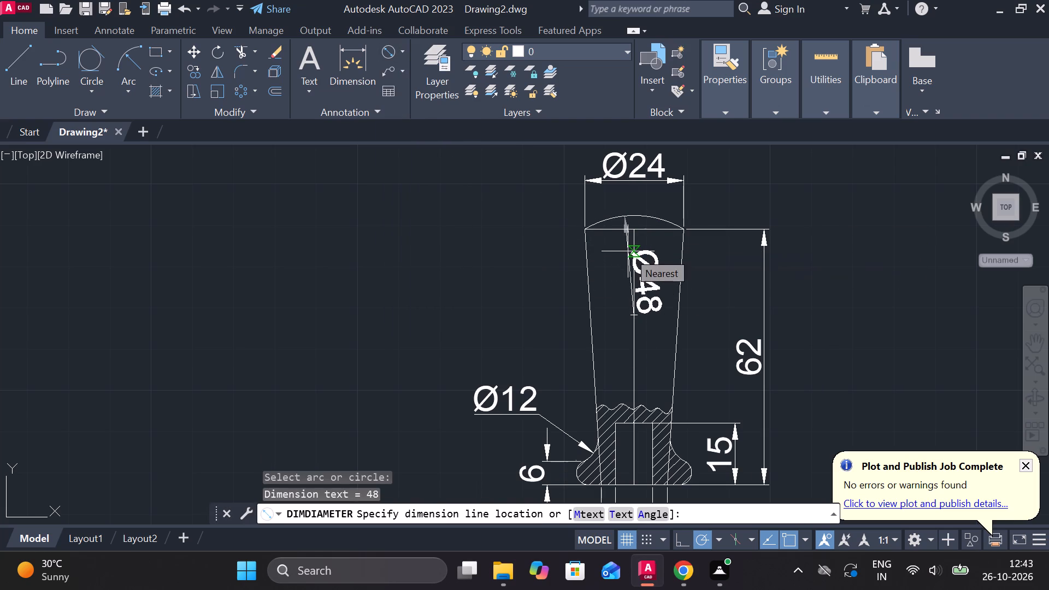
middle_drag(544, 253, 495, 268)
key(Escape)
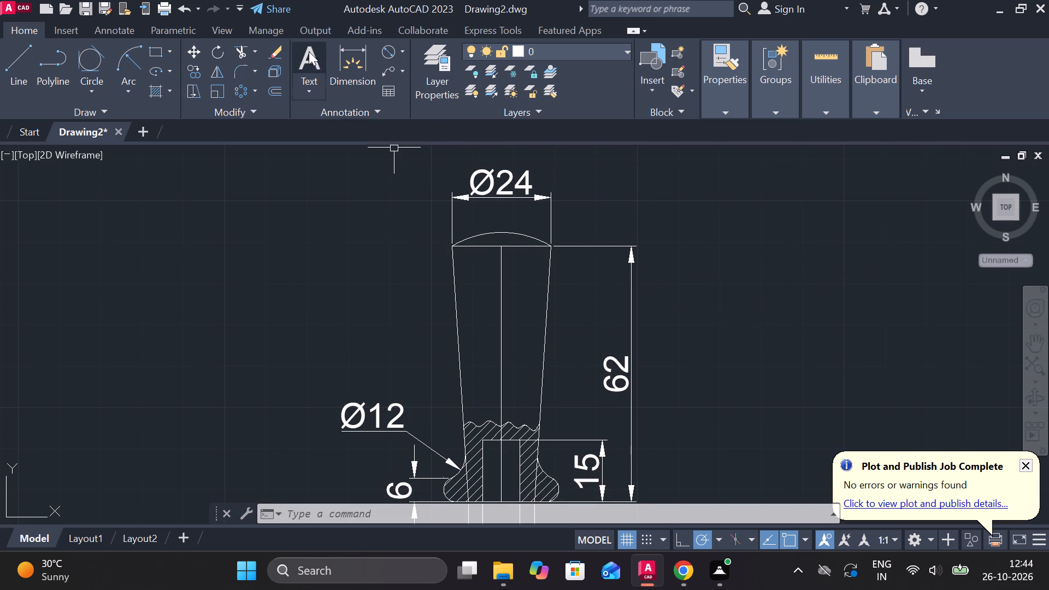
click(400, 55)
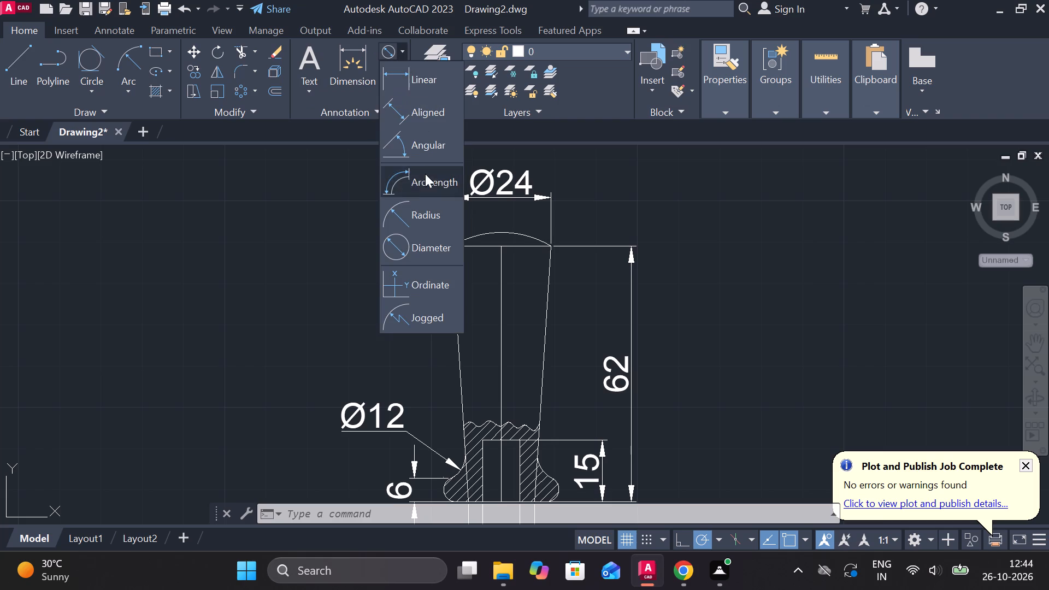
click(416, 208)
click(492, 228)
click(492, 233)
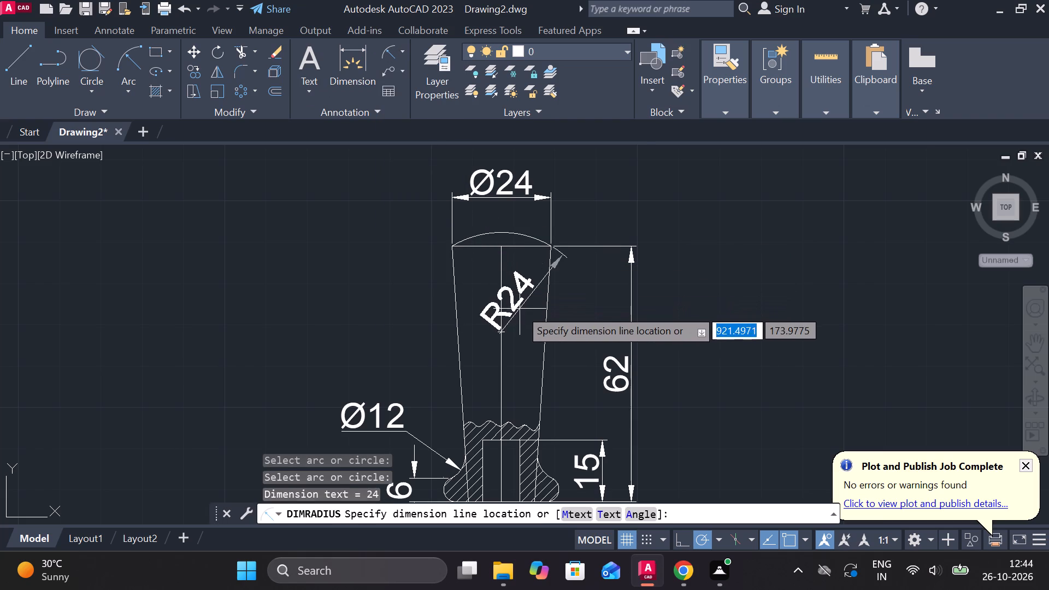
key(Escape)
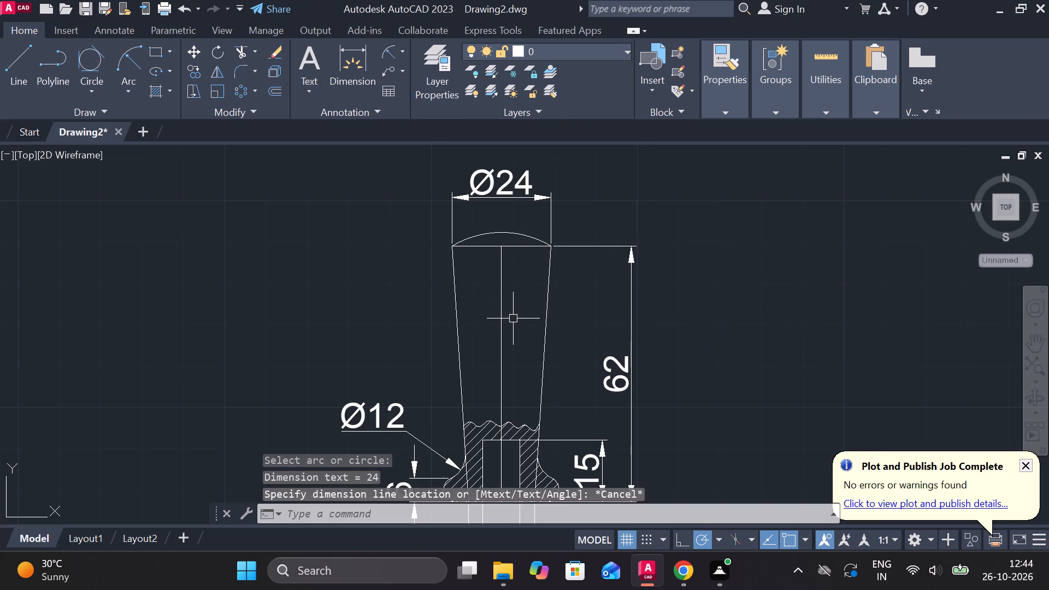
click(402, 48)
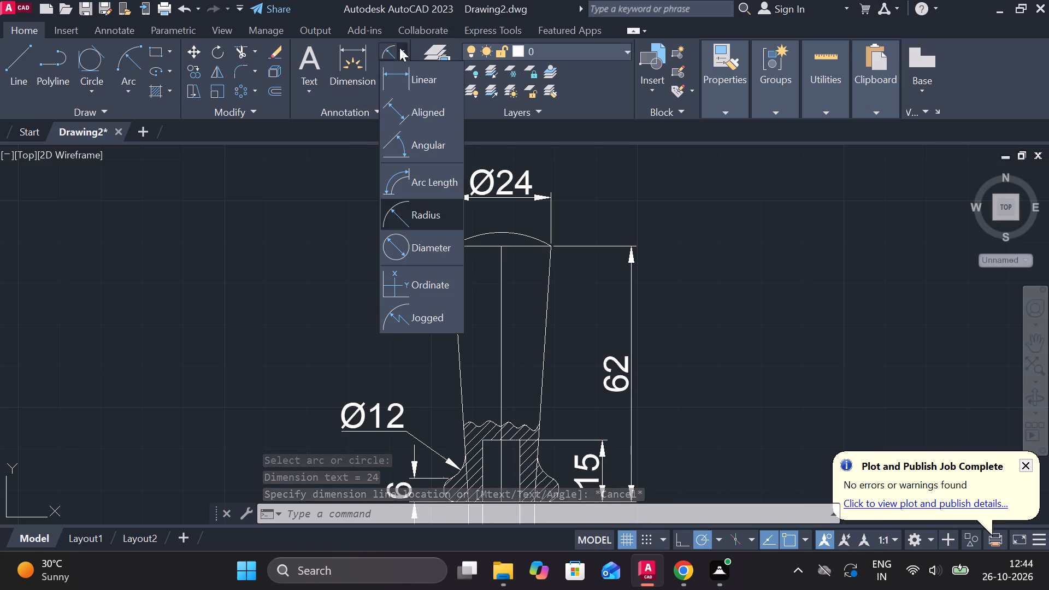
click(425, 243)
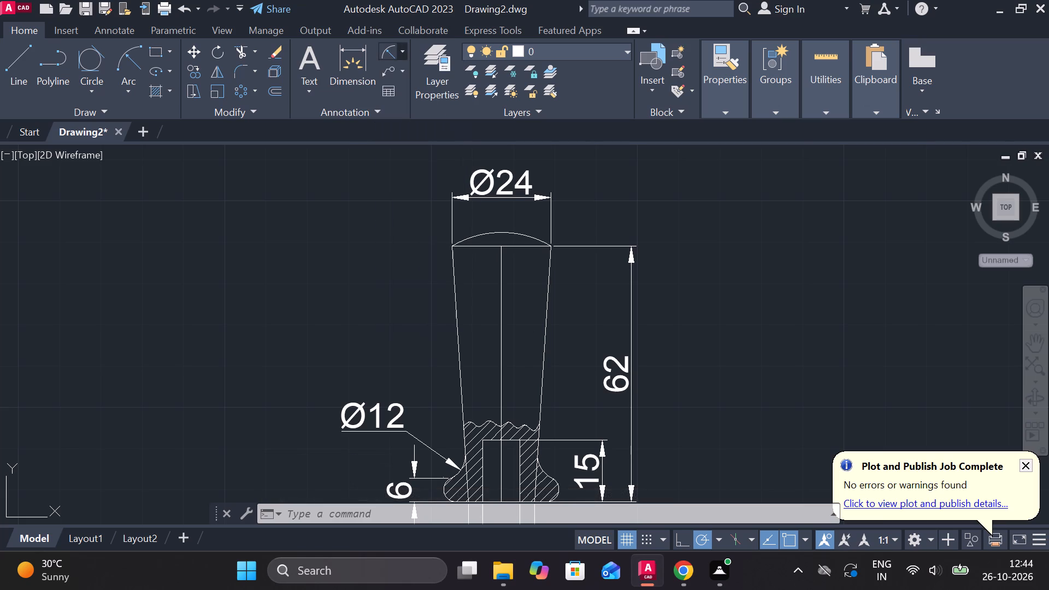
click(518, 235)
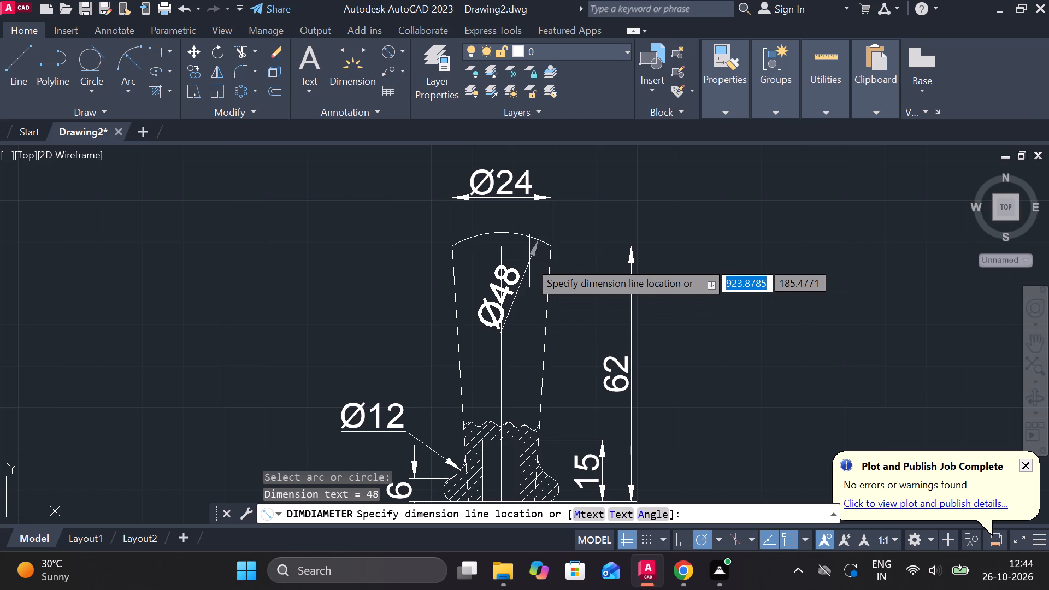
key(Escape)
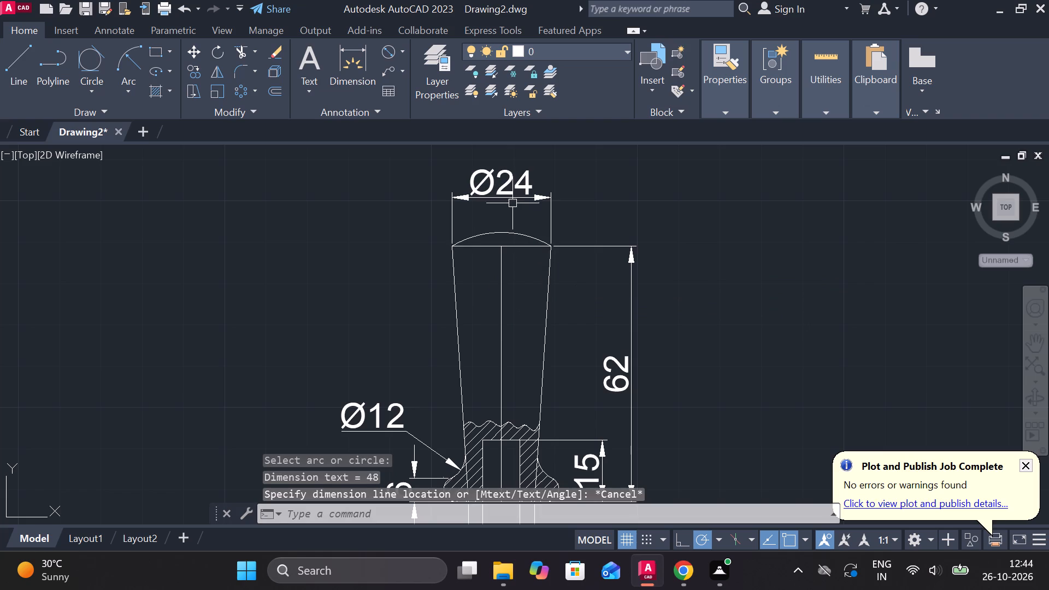
Erase the domed arc at the top of the handle.
click(511, 233)
text(E)
key(space)
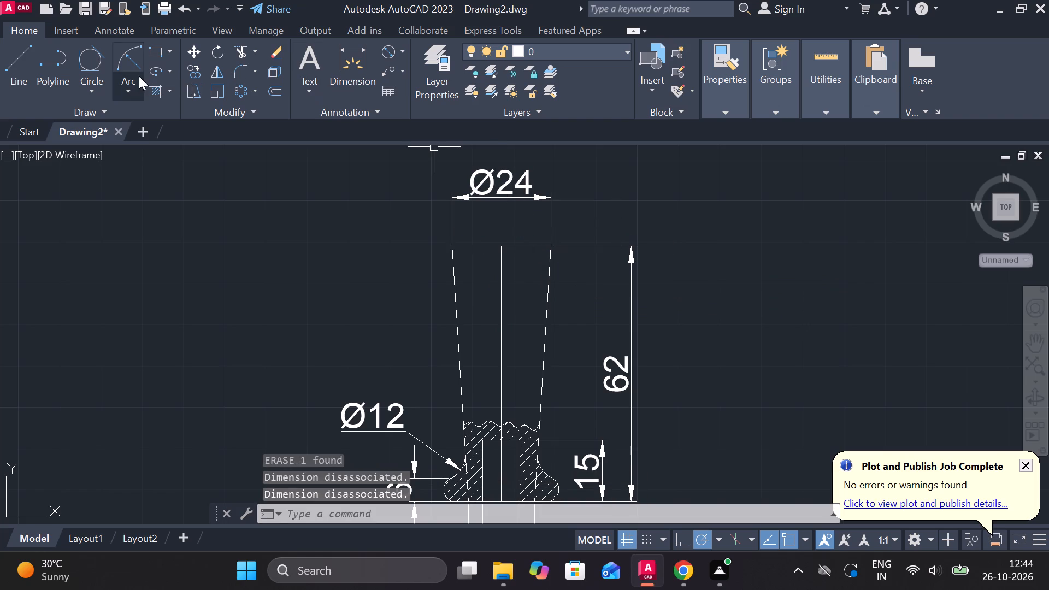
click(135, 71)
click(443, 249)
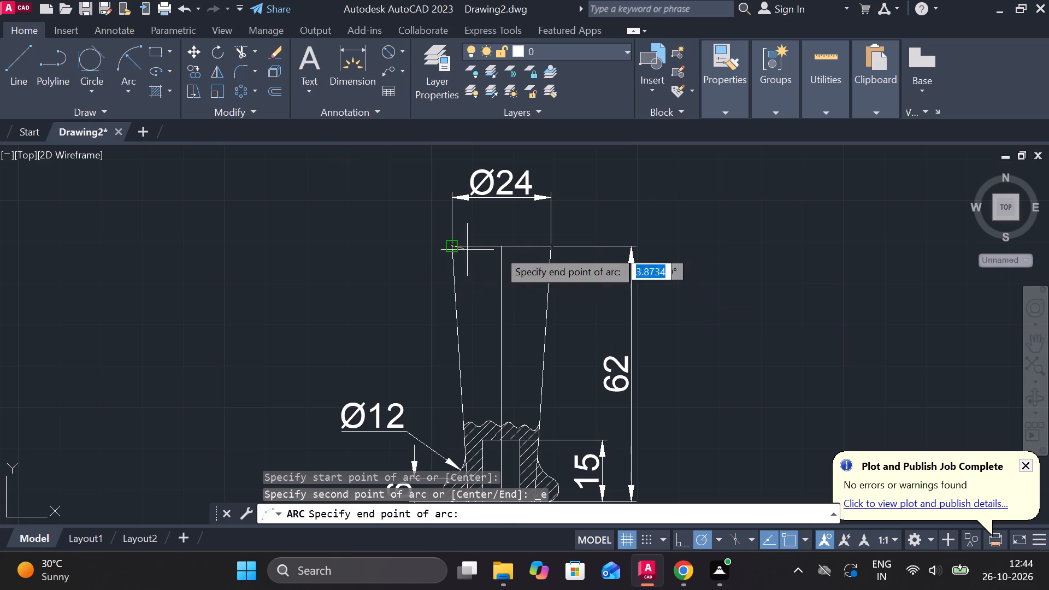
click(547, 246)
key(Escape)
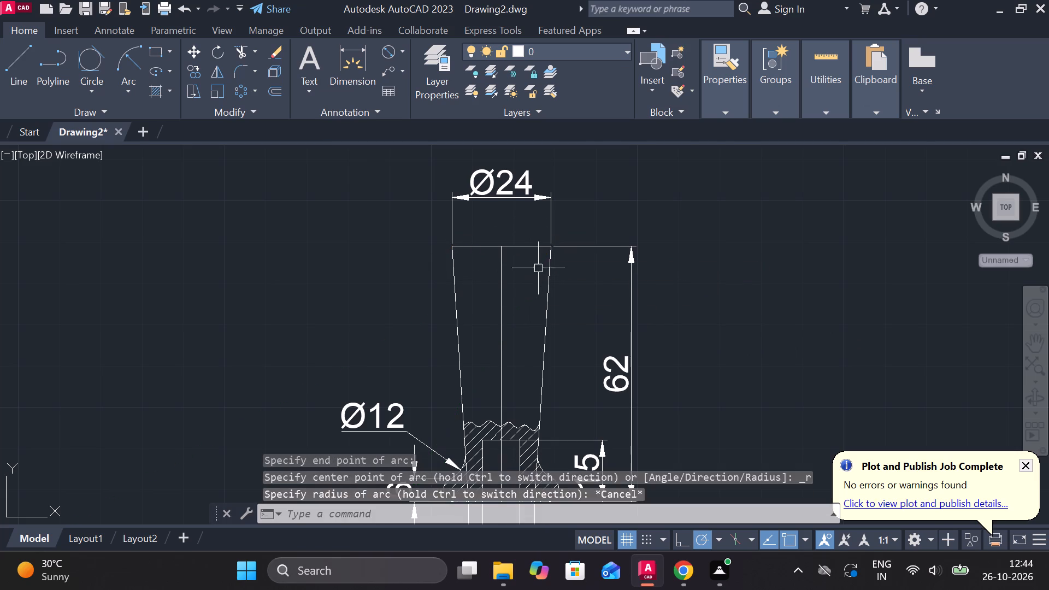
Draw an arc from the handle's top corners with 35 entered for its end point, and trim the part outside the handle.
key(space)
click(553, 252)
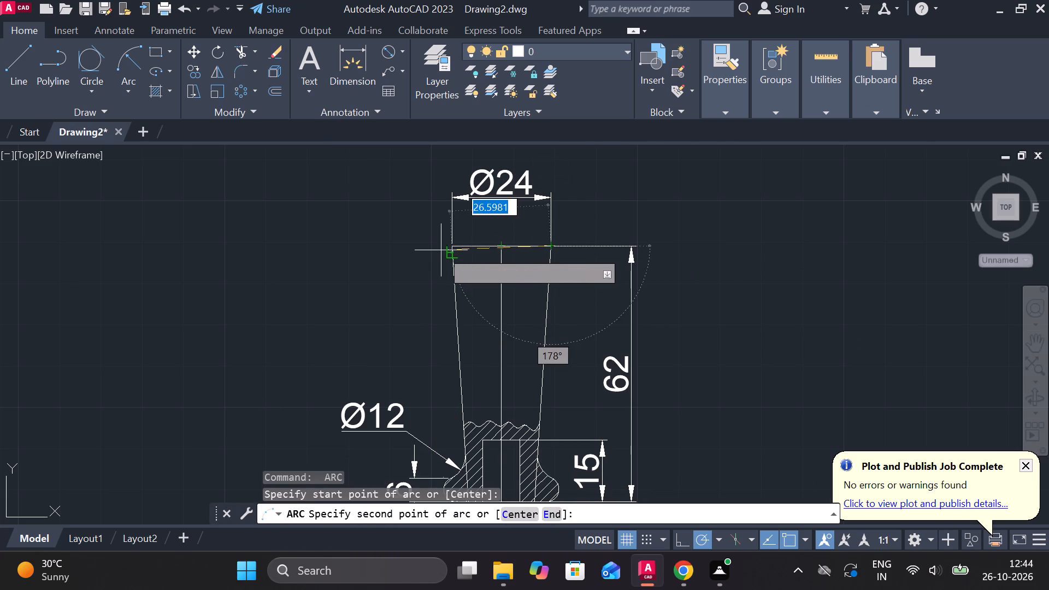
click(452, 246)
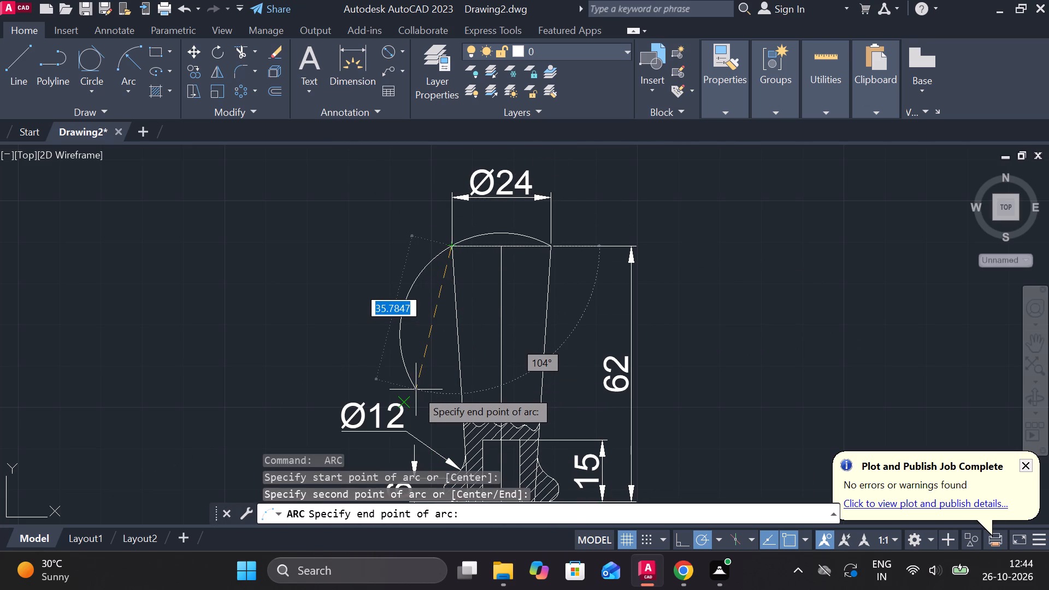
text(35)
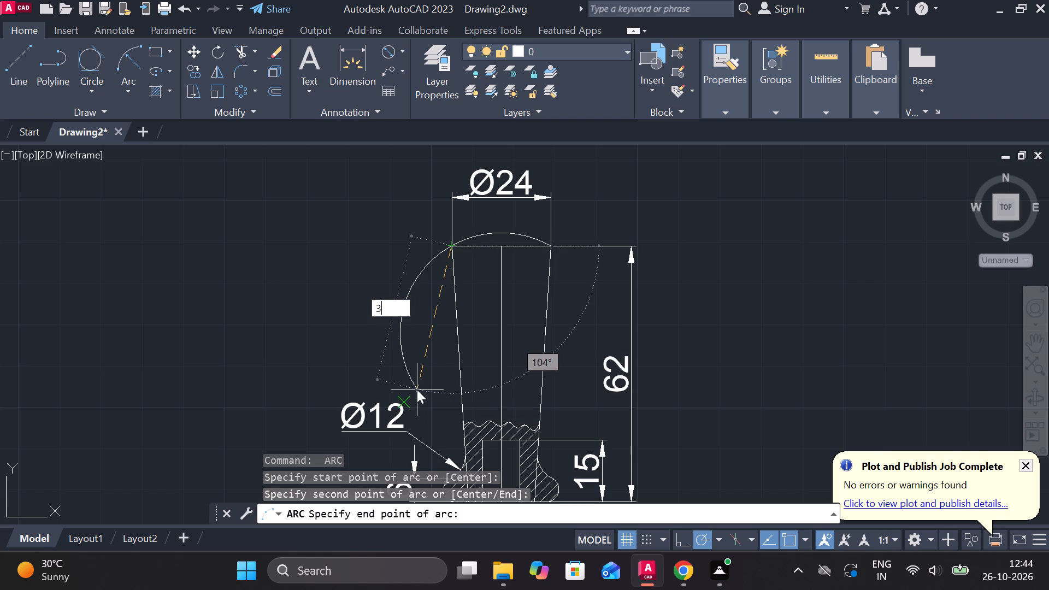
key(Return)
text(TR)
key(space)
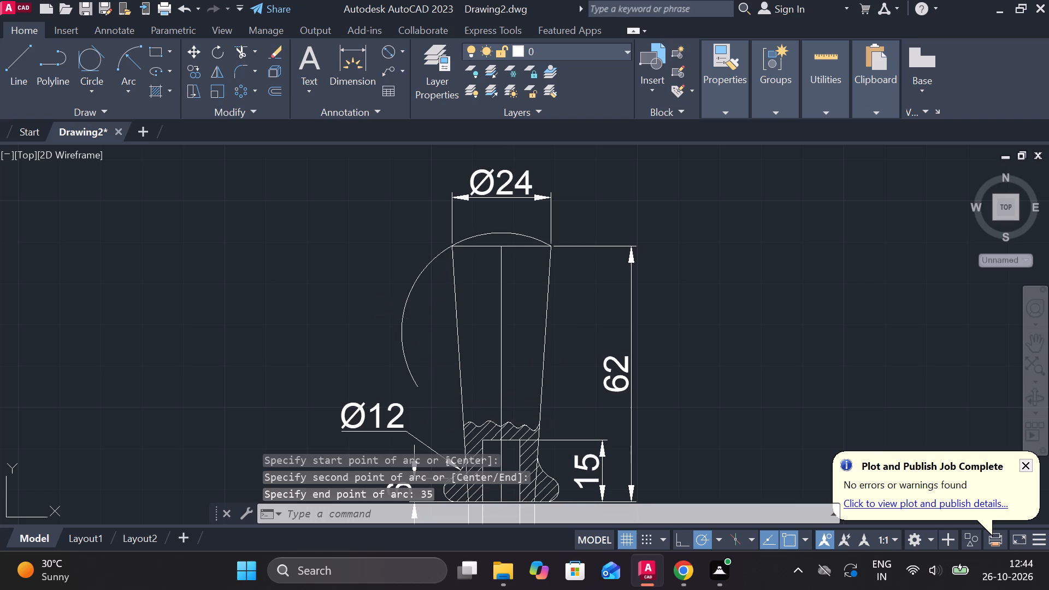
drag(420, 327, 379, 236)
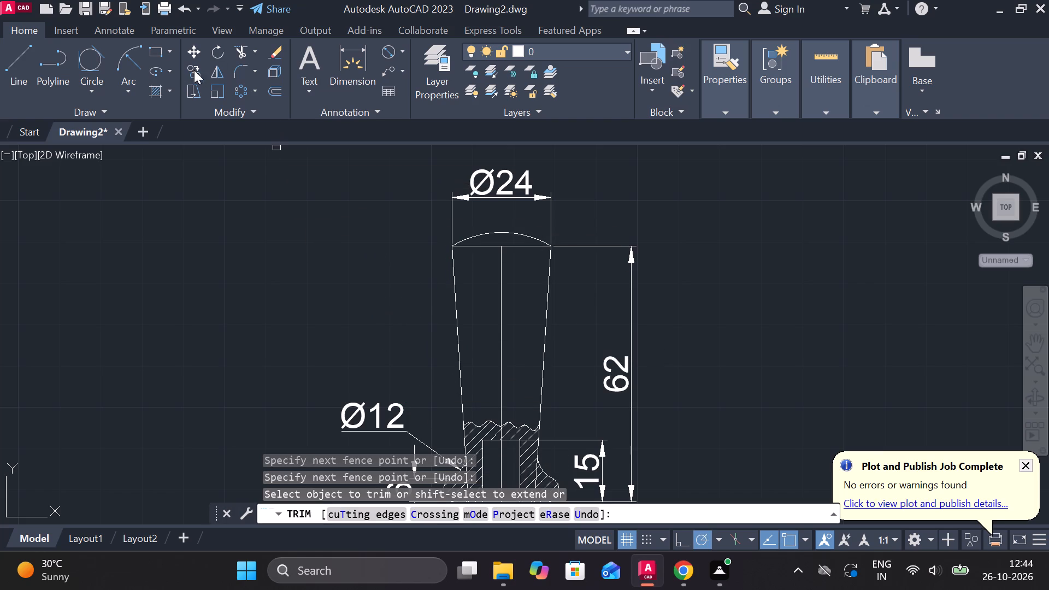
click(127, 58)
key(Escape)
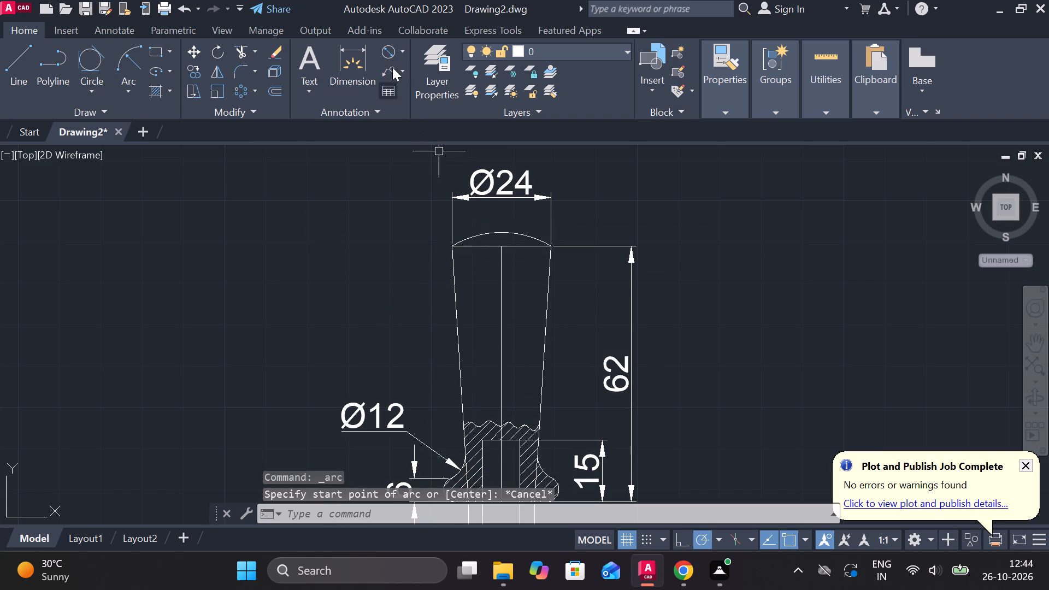
Check the radius of the handle's domed top arc.
click(397, 48)
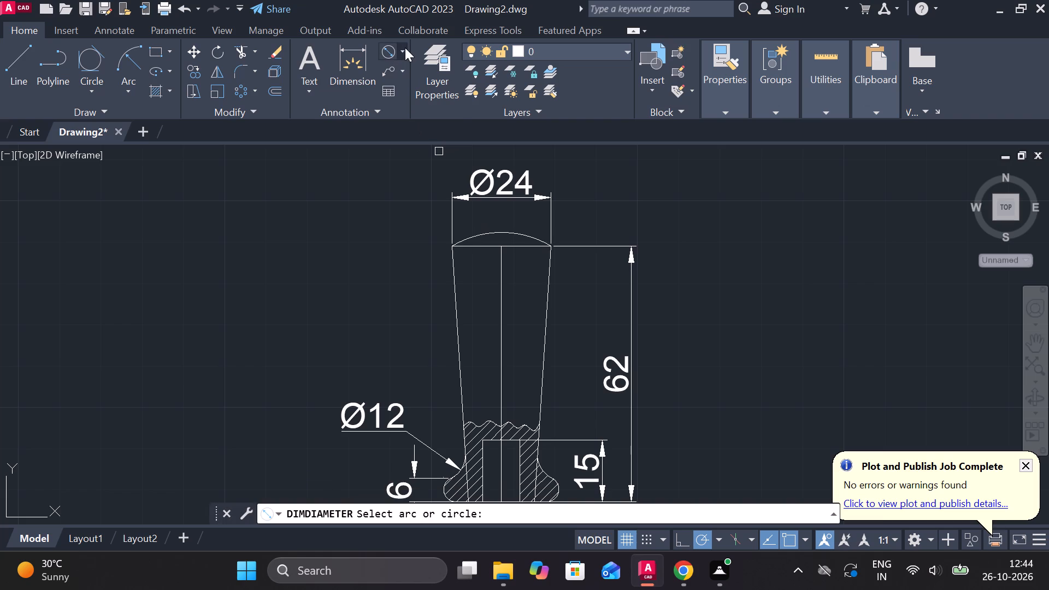
click(405, 48)
click(416, 215)
click(517, 239)
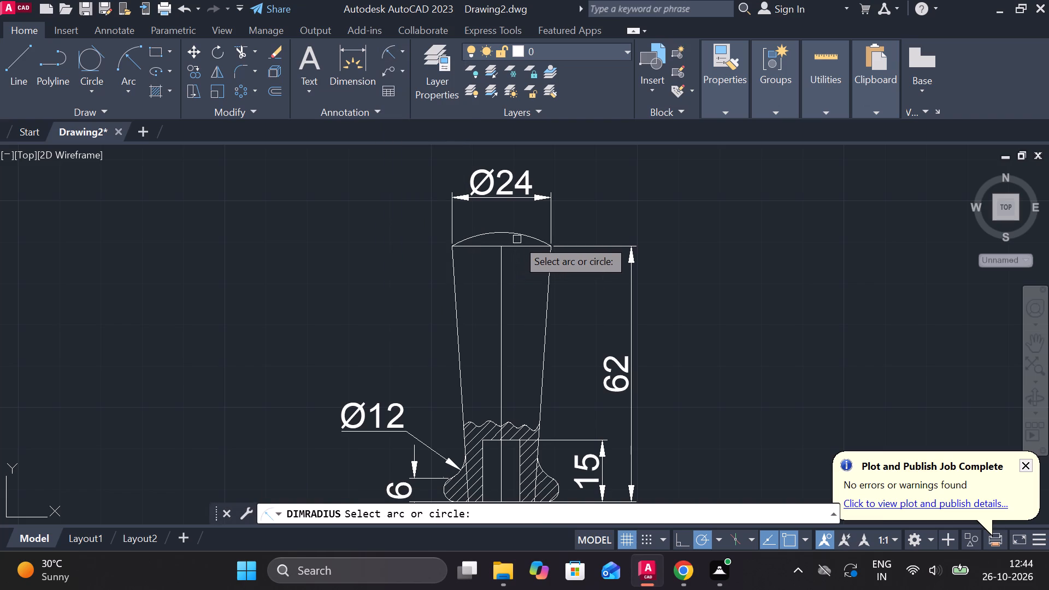
click(520, 234)
scroll(513, 280, up, 1)
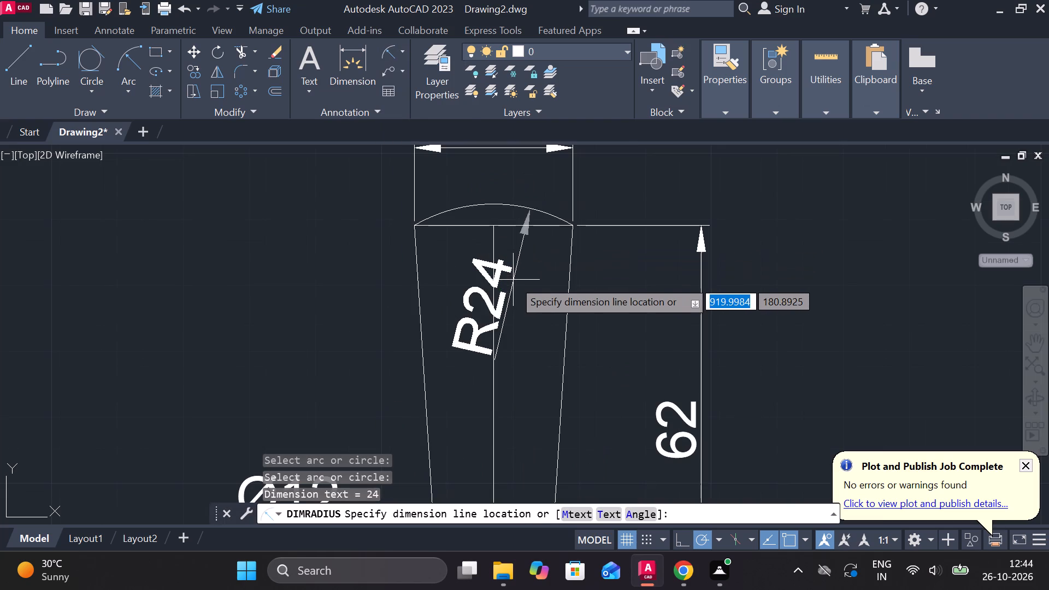
key(Escape)
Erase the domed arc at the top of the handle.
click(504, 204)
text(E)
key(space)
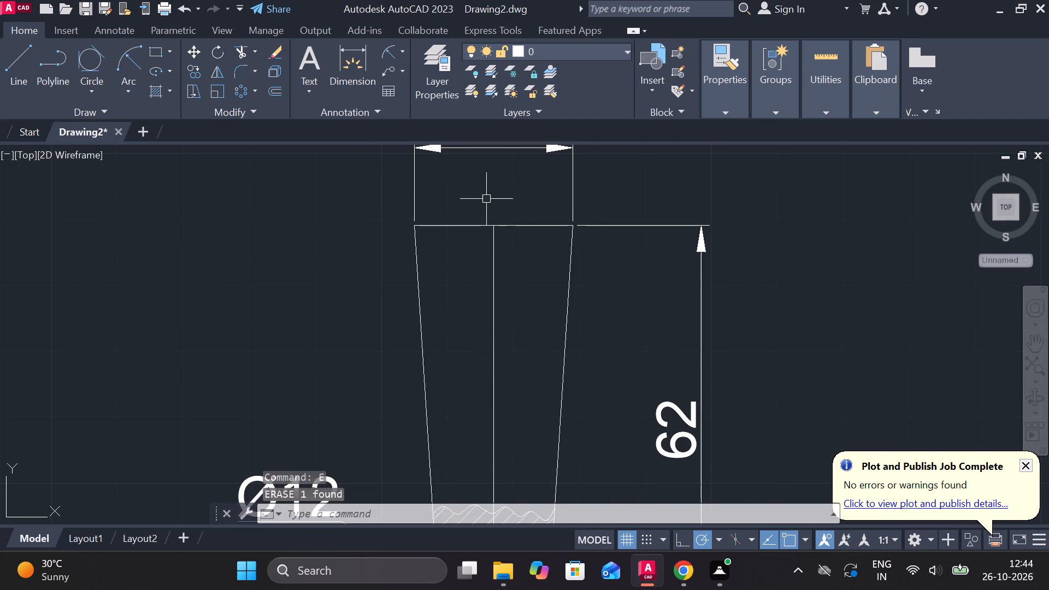
Draw a domed arc of radius 35 between the two top corners of the handle, using start, end and radius.
click(139, 52)
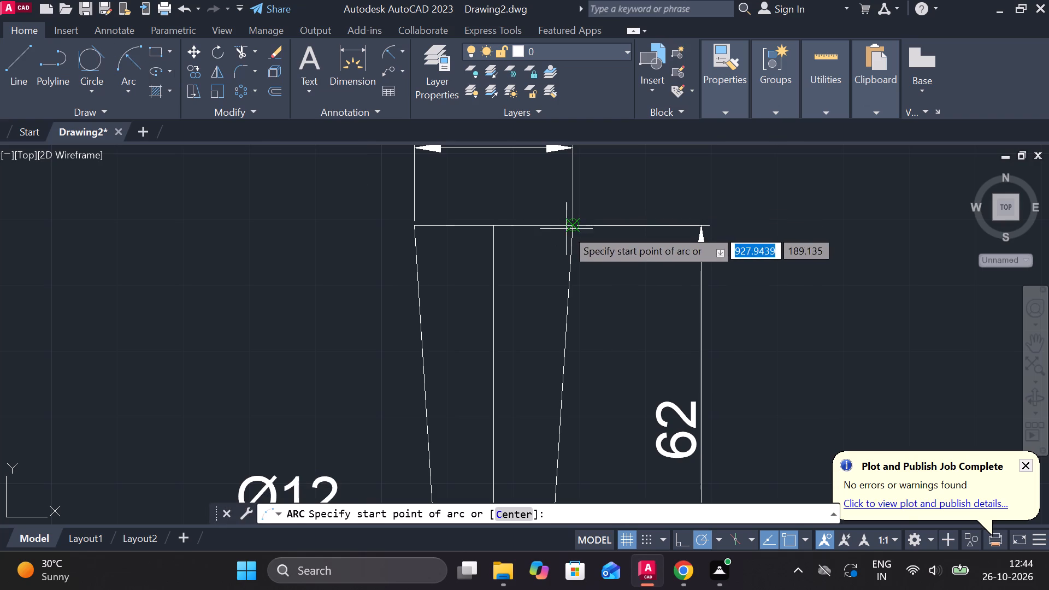
click(568, 229)
click(416, 226)
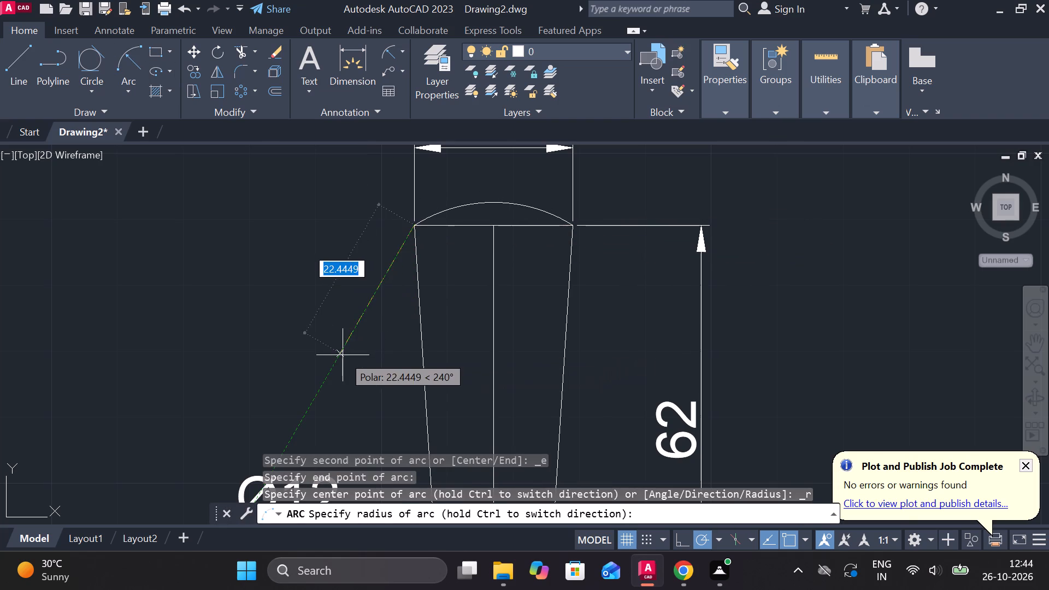
middle_drag(364, 355, 461, 270)
middle_drag(420, 327, 417, 403)
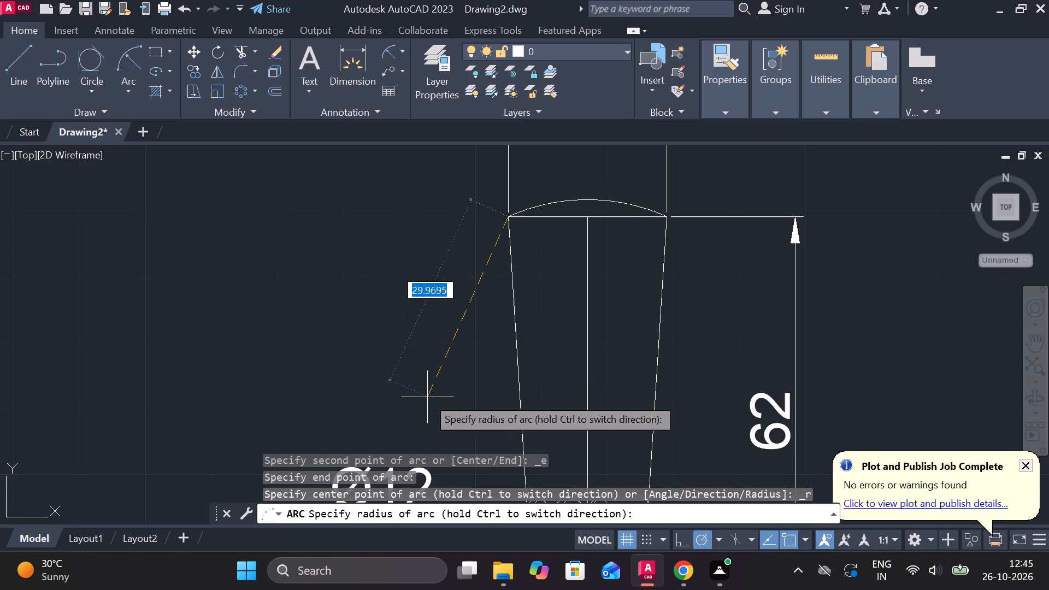
middle_drag(427, 387, 428, 338)
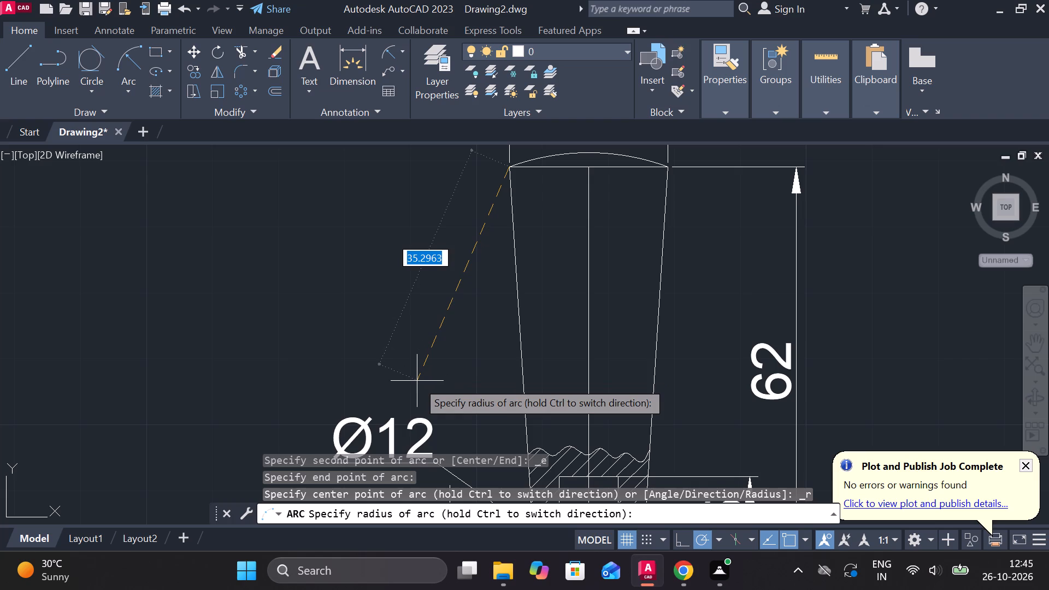
text(35)
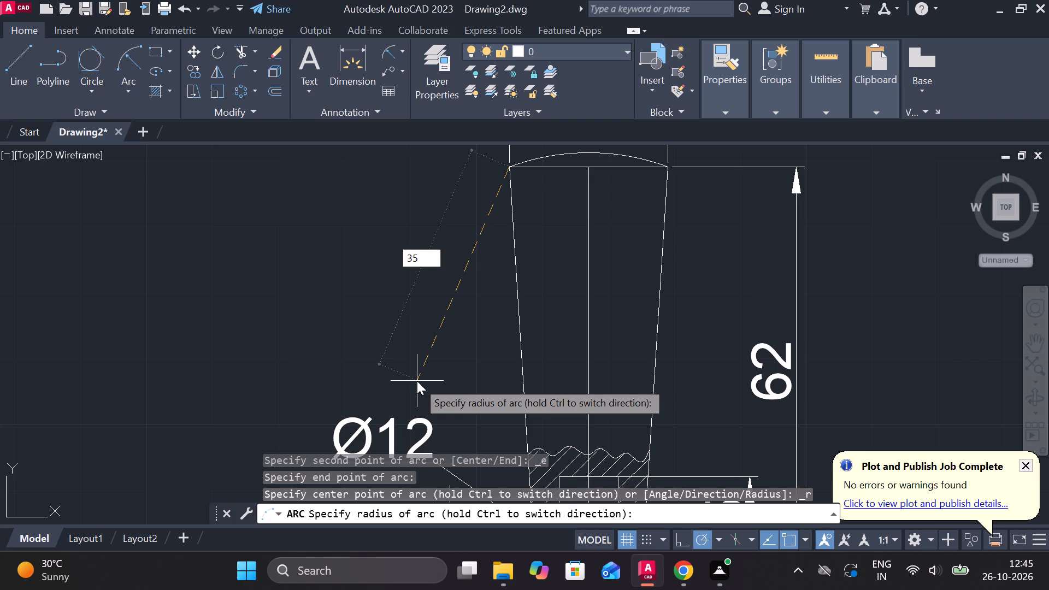
key(Return)
key(Return)
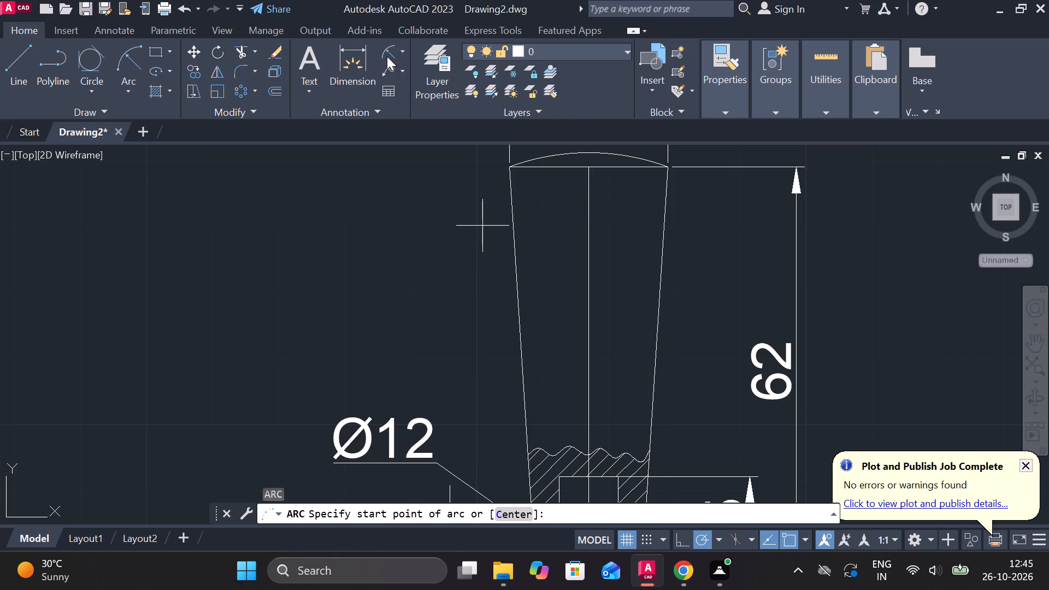
Add a radius dimension to the handle's domed top arc, placed beside the upper left side of the handle.
click(387, 56)
click(572, 156)
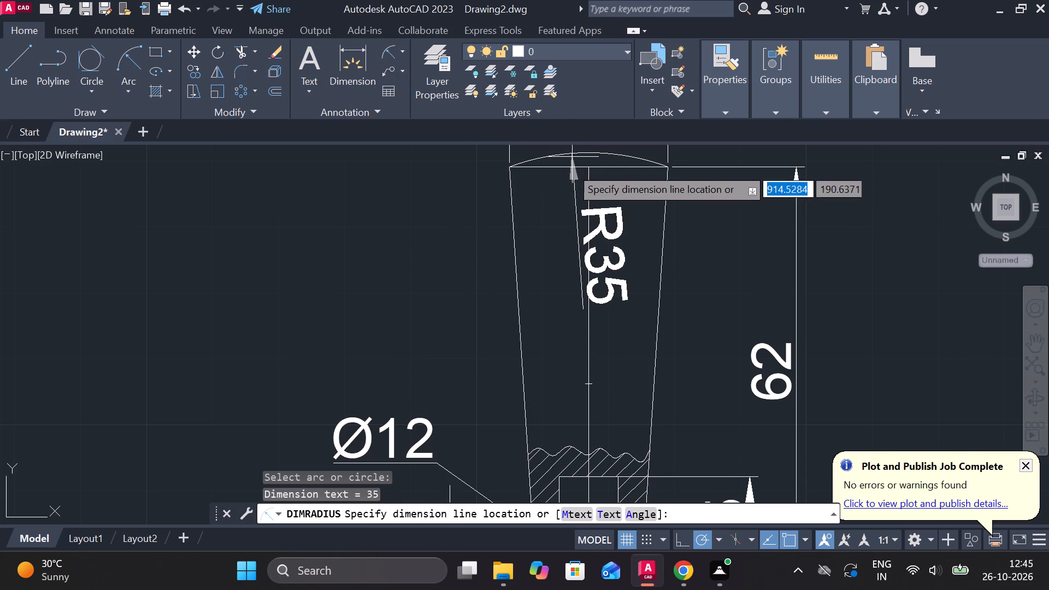
scroll(584, 296, down, 1)
middle_drag(584, 296, 553, 296)
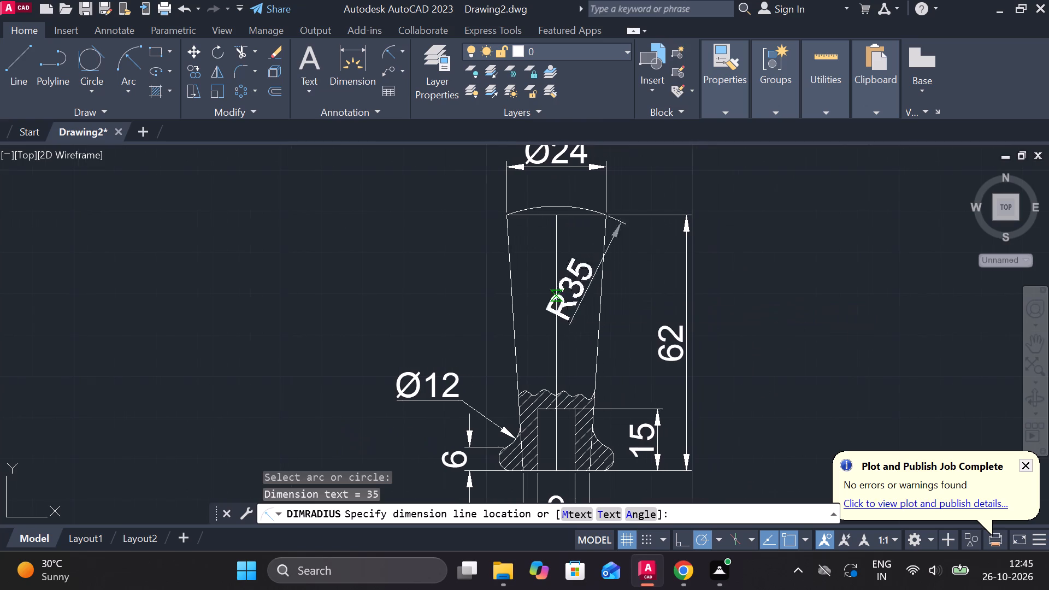
scroll(545, 250, up, 1)
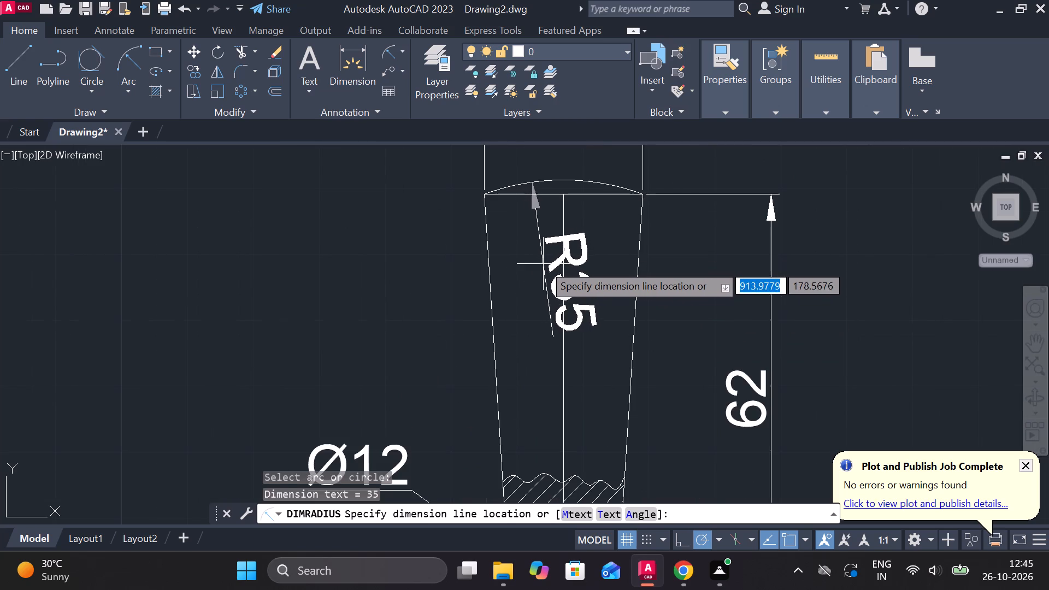
scroll(541, 312, down, 1)
middle_drag(541, 309, 523, 321)
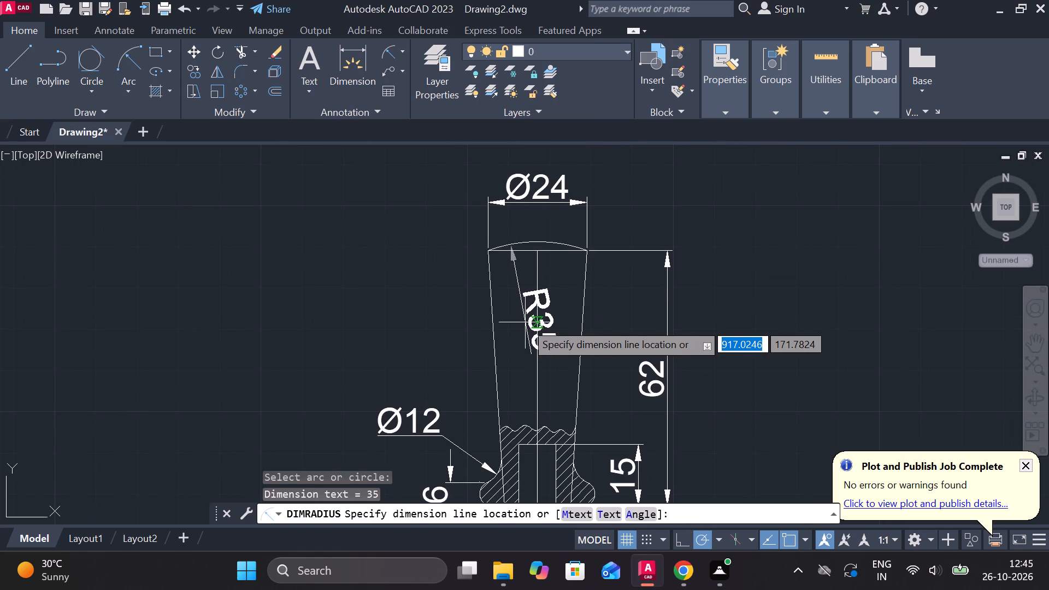
scroll(525, 322, up, 1)
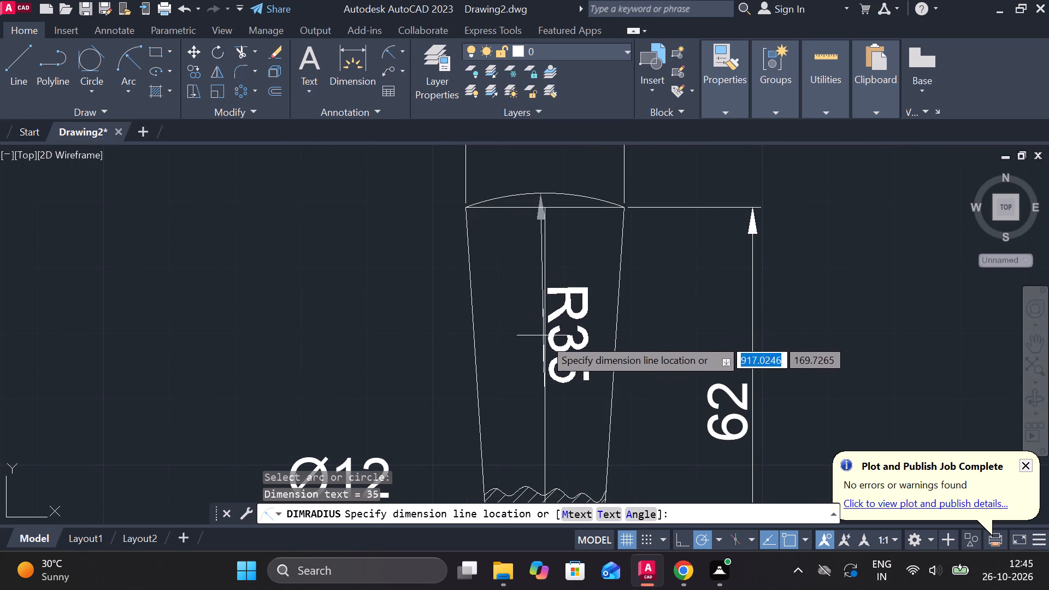
click(467, 349)
Add a horizontal linear dimension across the outer edges of the handle's flared feet, placed just above the hatched section.
scroll(547, 343, down, 1)
middle_drag(582, 339, 564, 273)
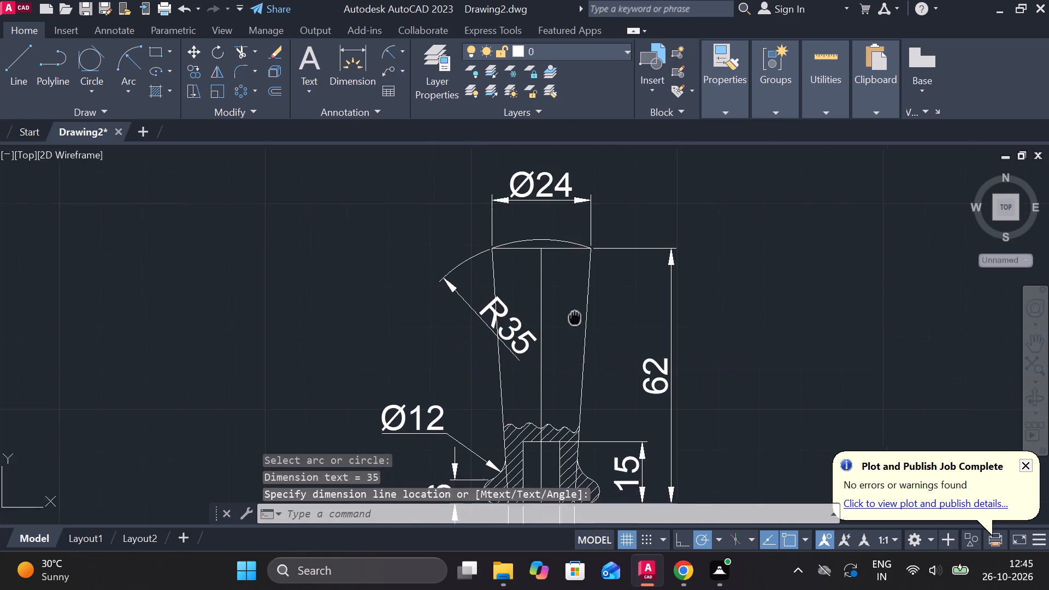
middle_drag(564, 273, 544, 216)
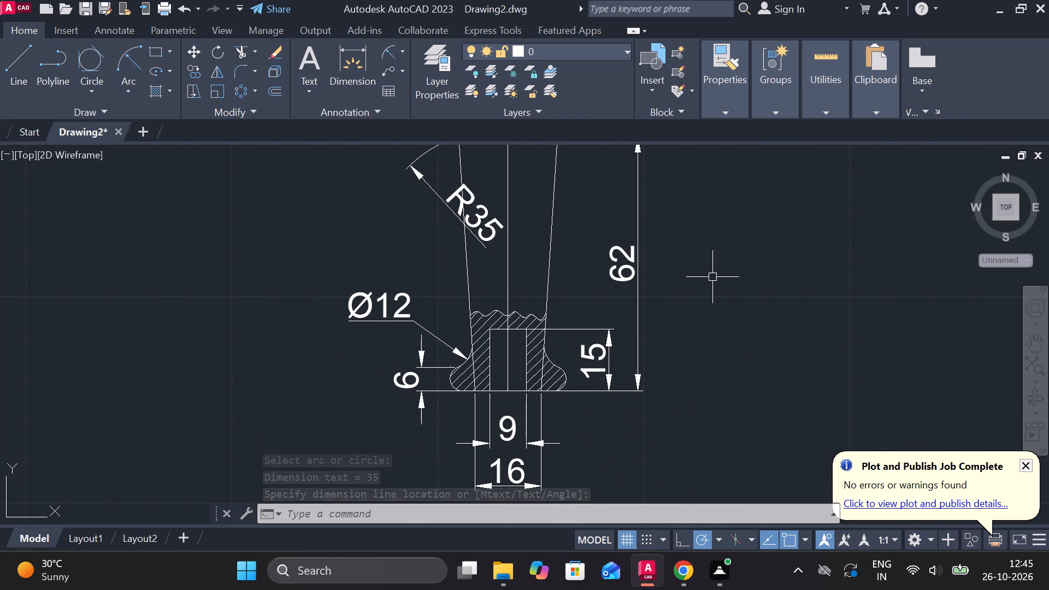
scroll(713, 275, down, 1)
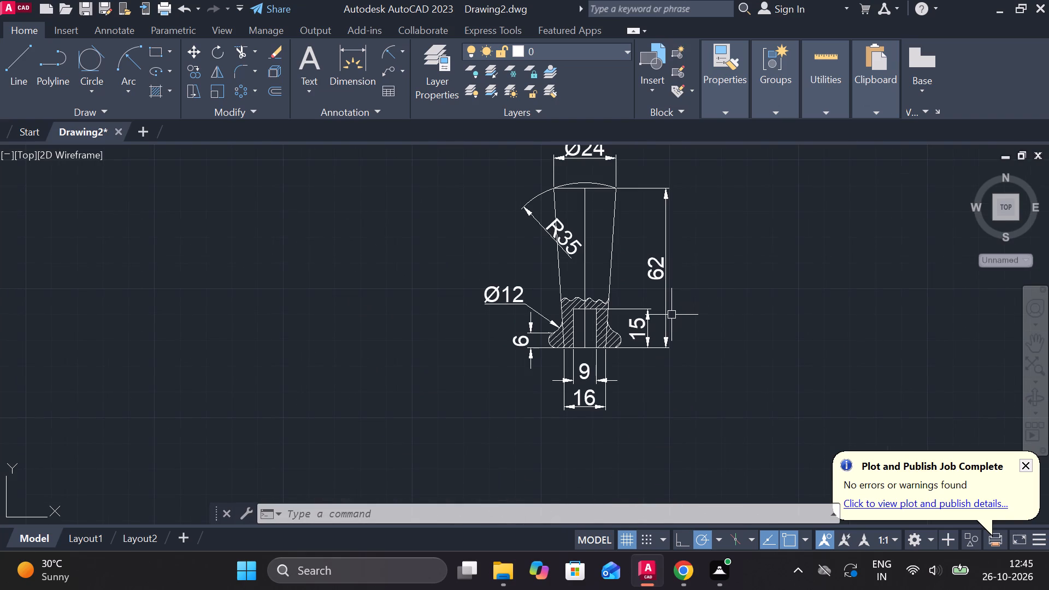
middle_drag(706, 321, 625, 446)
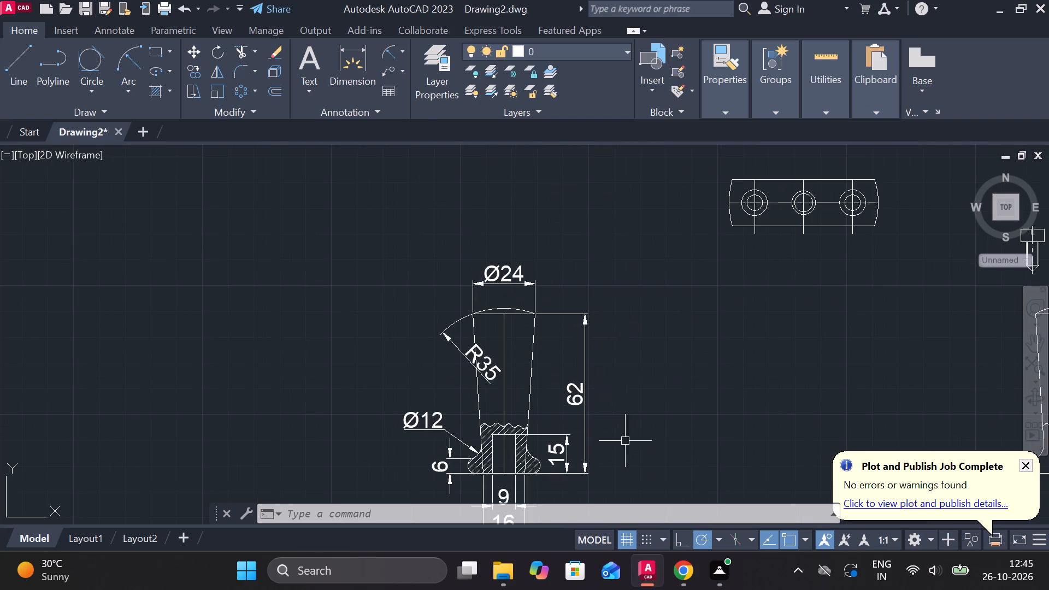
middle_drag(618, 360, 604, 288)
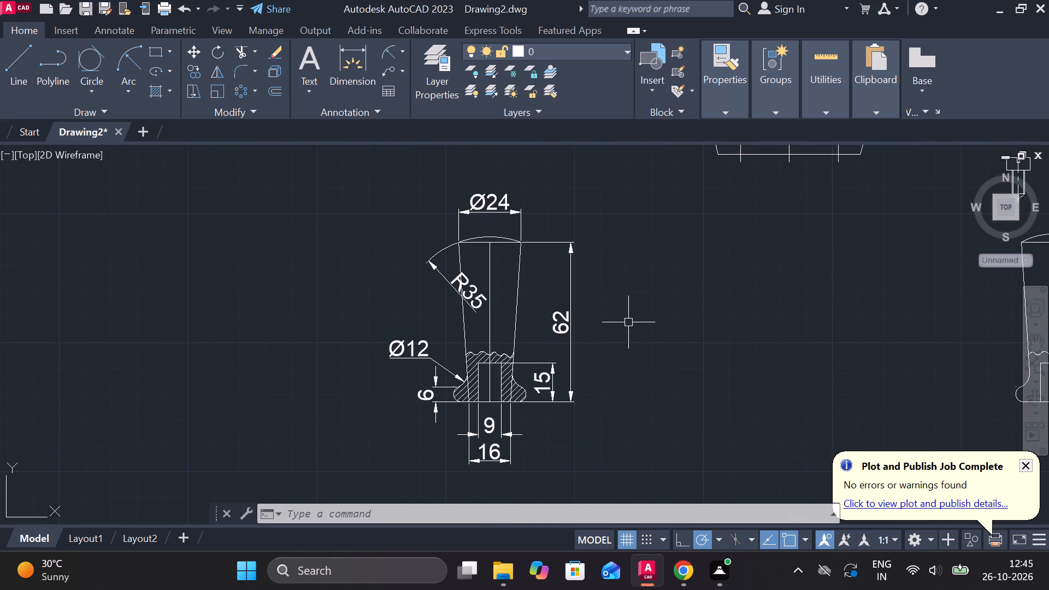
click(400, 56)
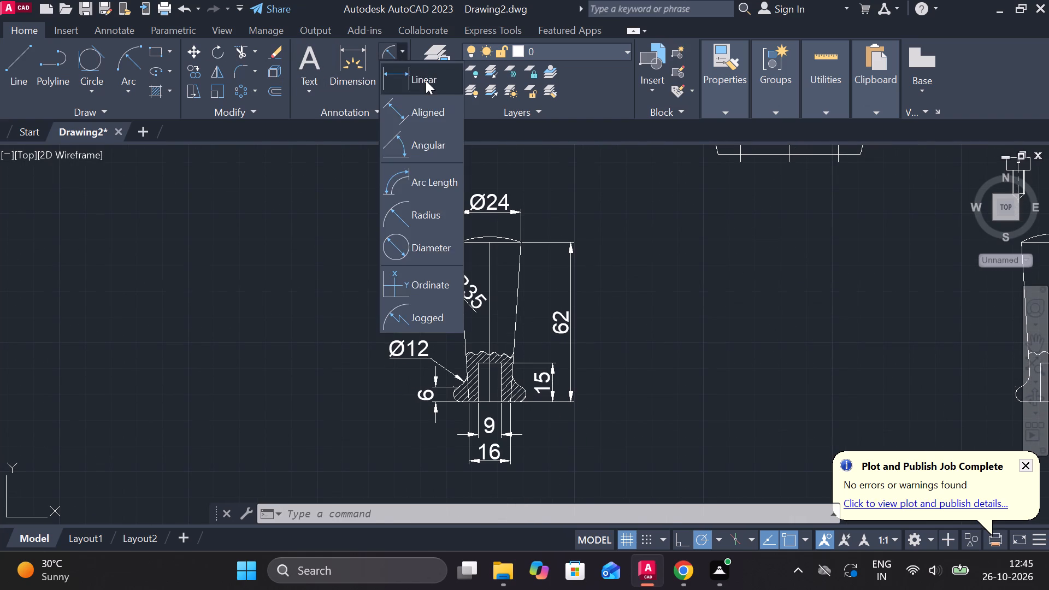
click(426, 80)
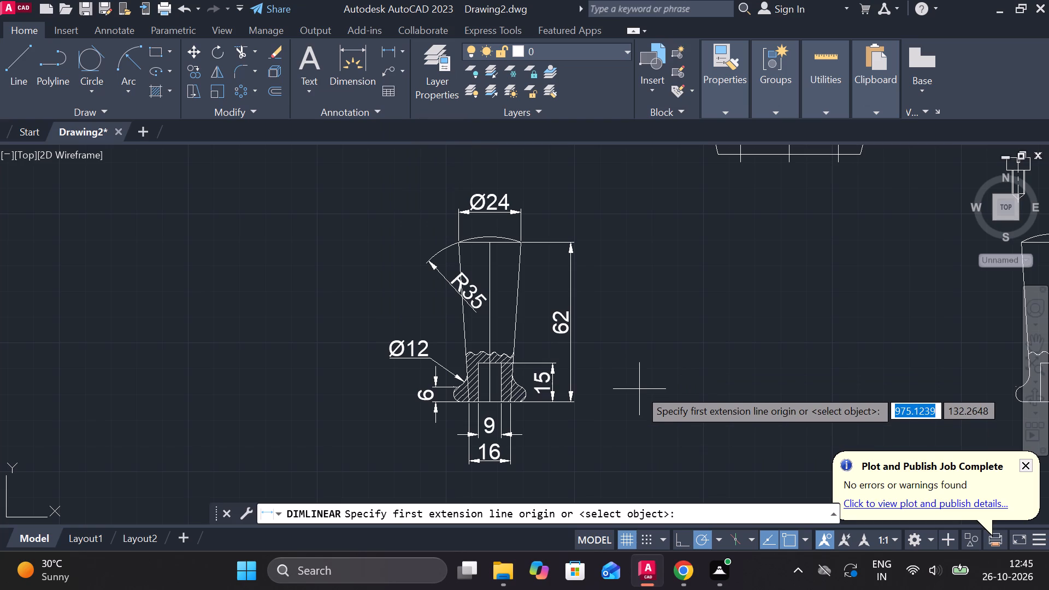
scroll(450, 433, up, 1)
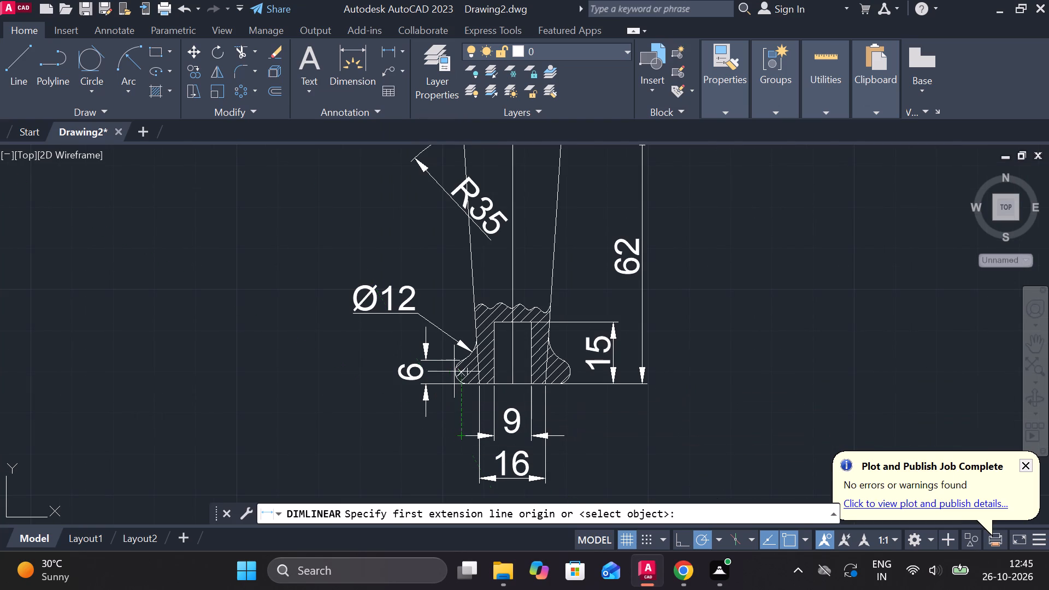
click(458, 369)
click(569, 371)
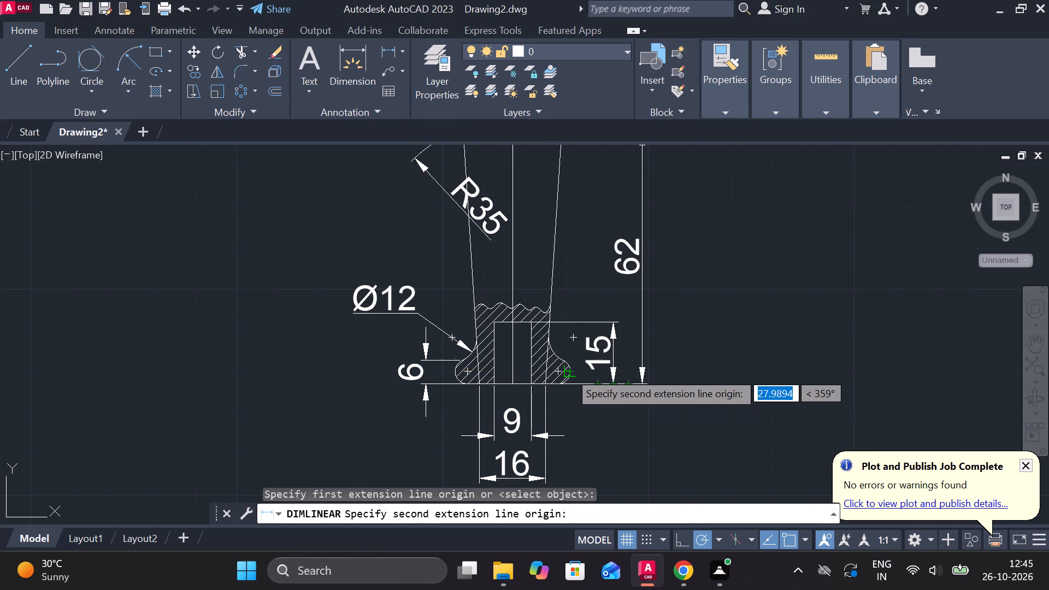
click(518, 282)
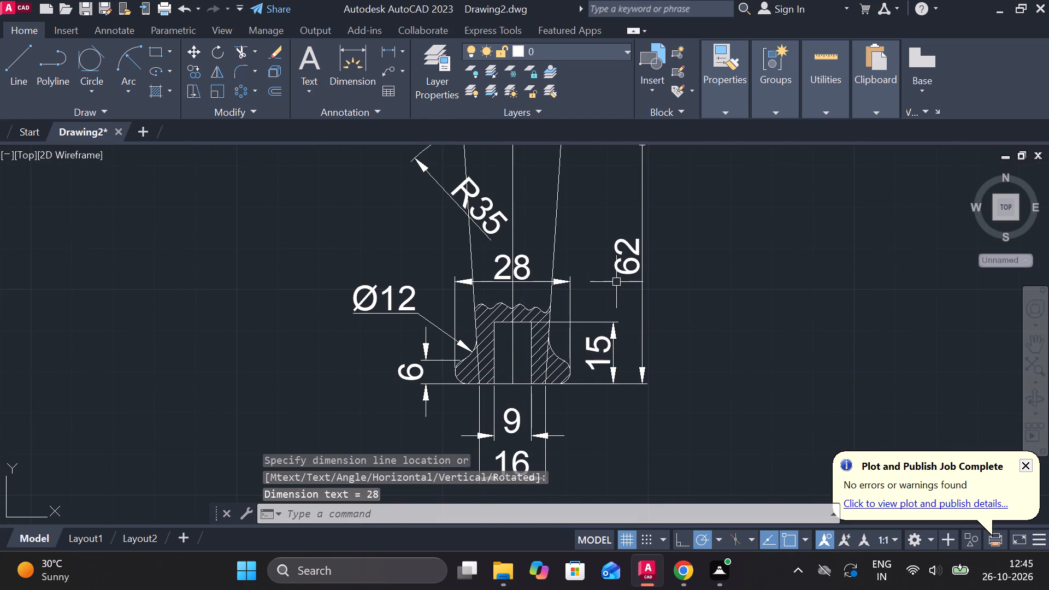
Add a multileader from the handle's upper left corner with the label 5 at text height 10.
scroll(621, 285, down, 1)
middle_drag(641, 298, 621, 312)
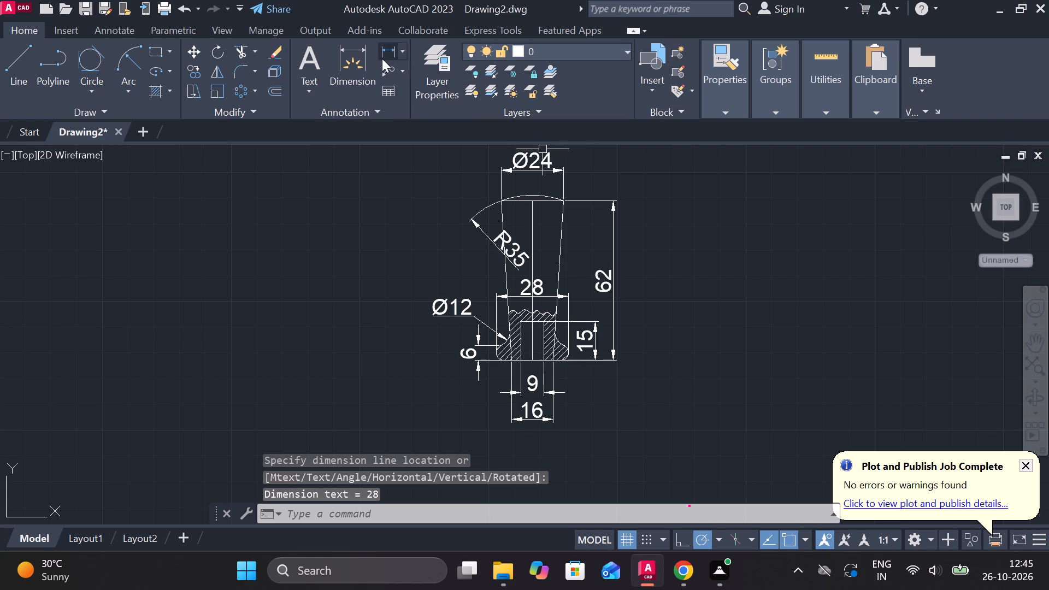
click(385, 69)
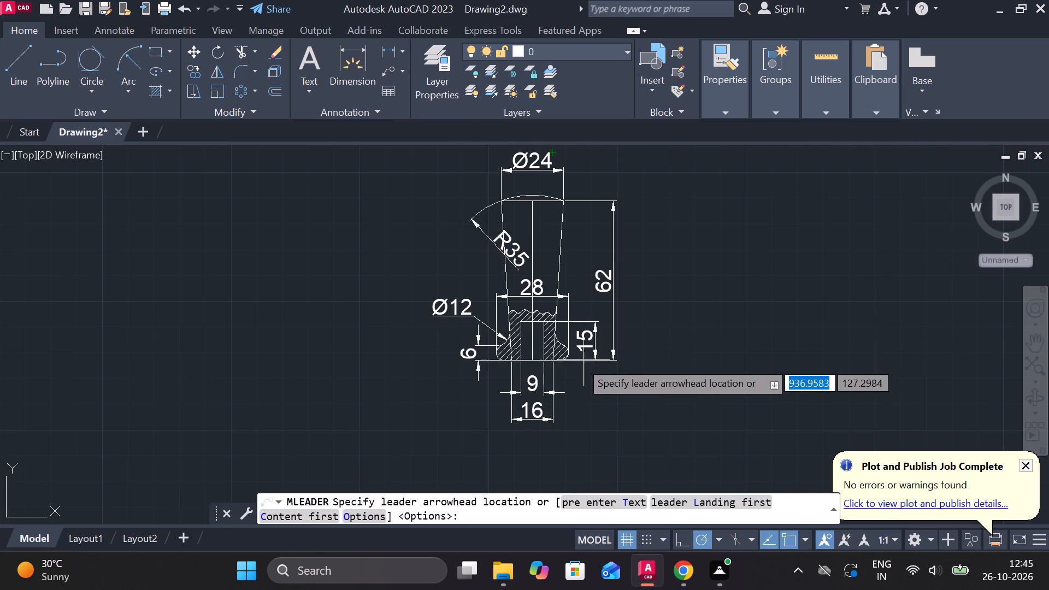
click(503, 197)
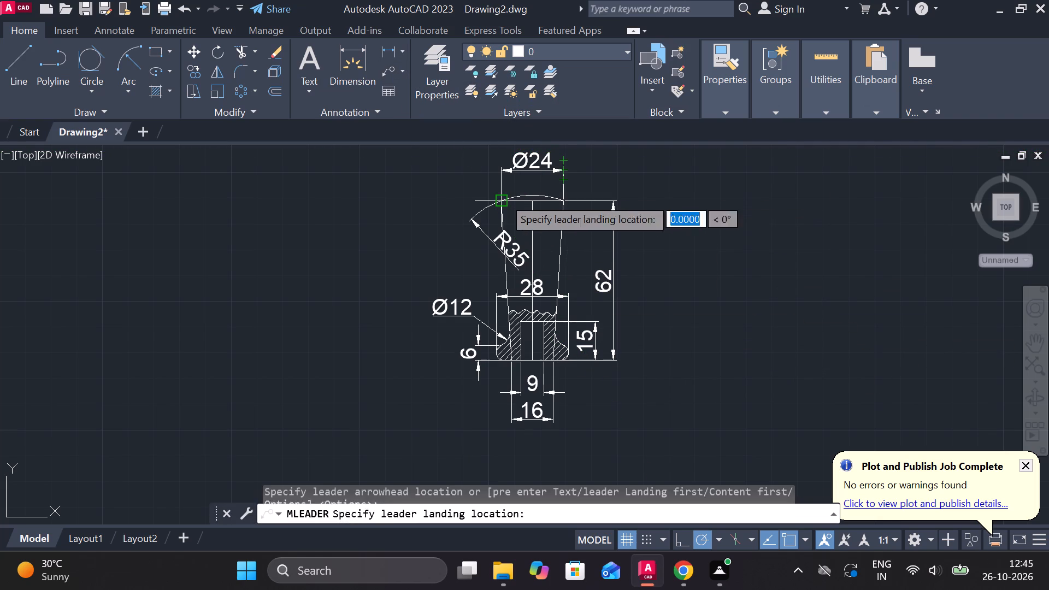
click(448, 164)
middle_drag(478, 178, 556, 296)
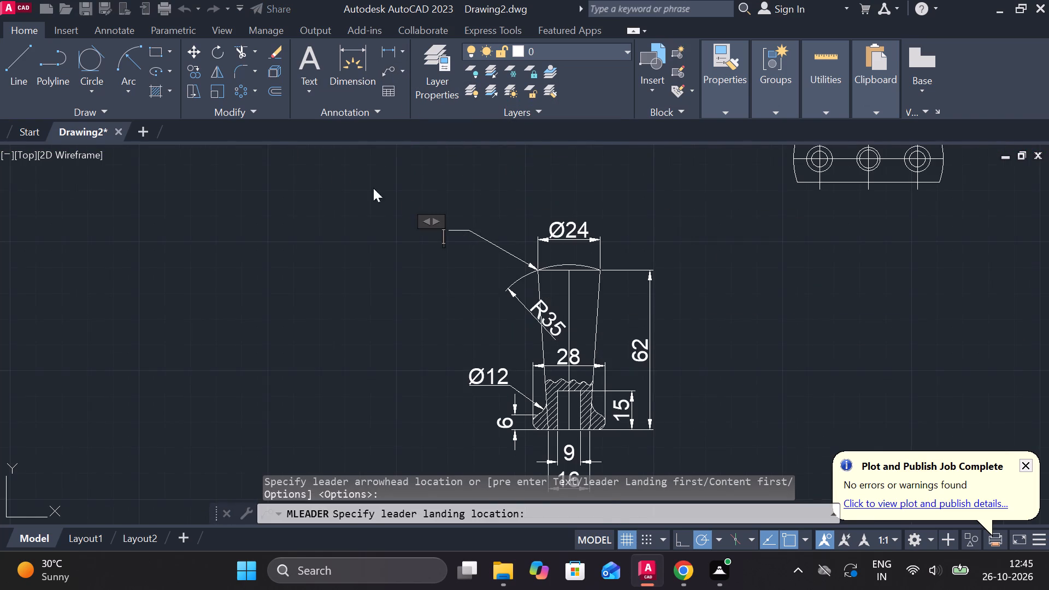
click(138, 67)
text(10)
key(Return)
key(5)
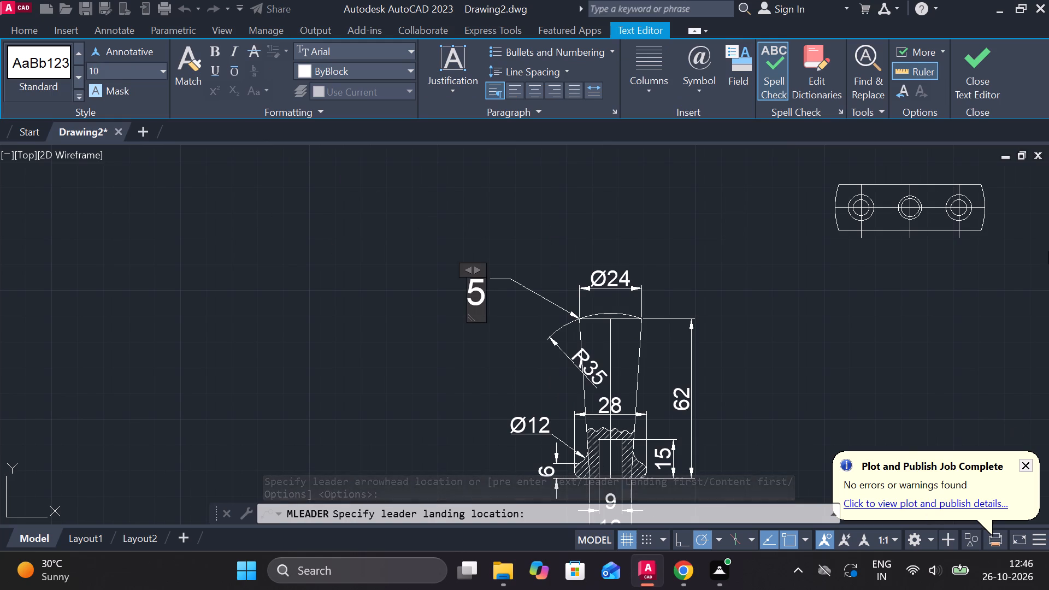
click(973, 88)
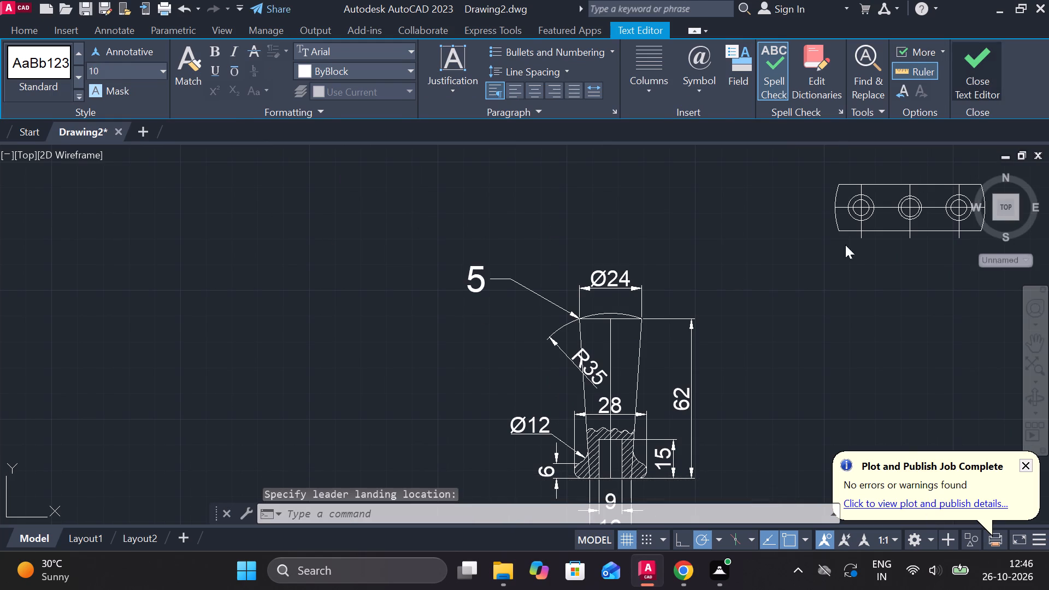
Shift the landing of leader 5 closer to the handle's upper left corner, shortening the leader.
scroll(721, 276, down, 1)
click(597, 280)
scroll(595, 279, up, 2)
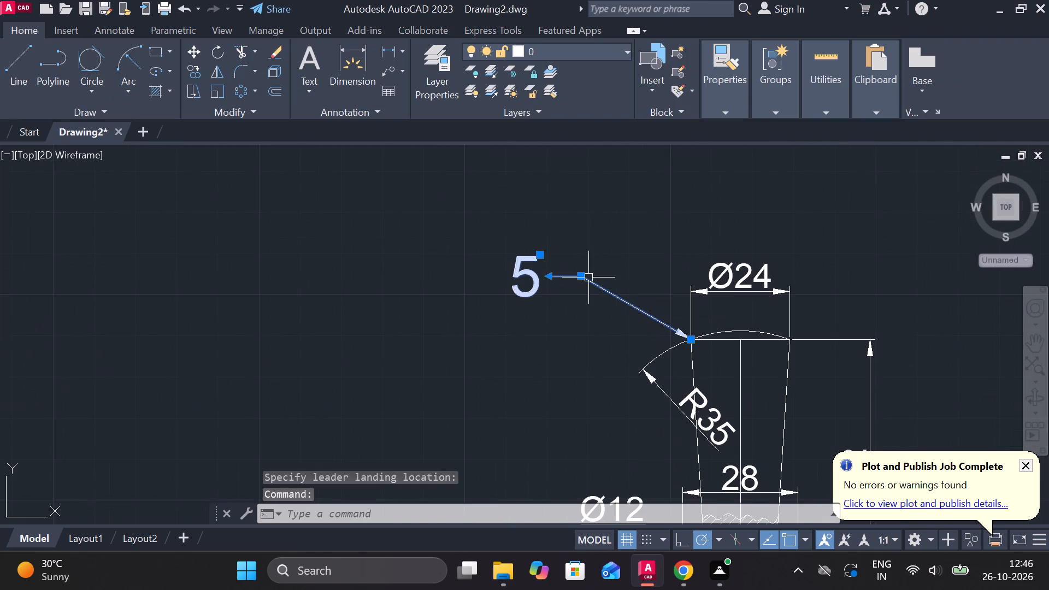
click(577, 276)
click(624, 305)
key(Escape)
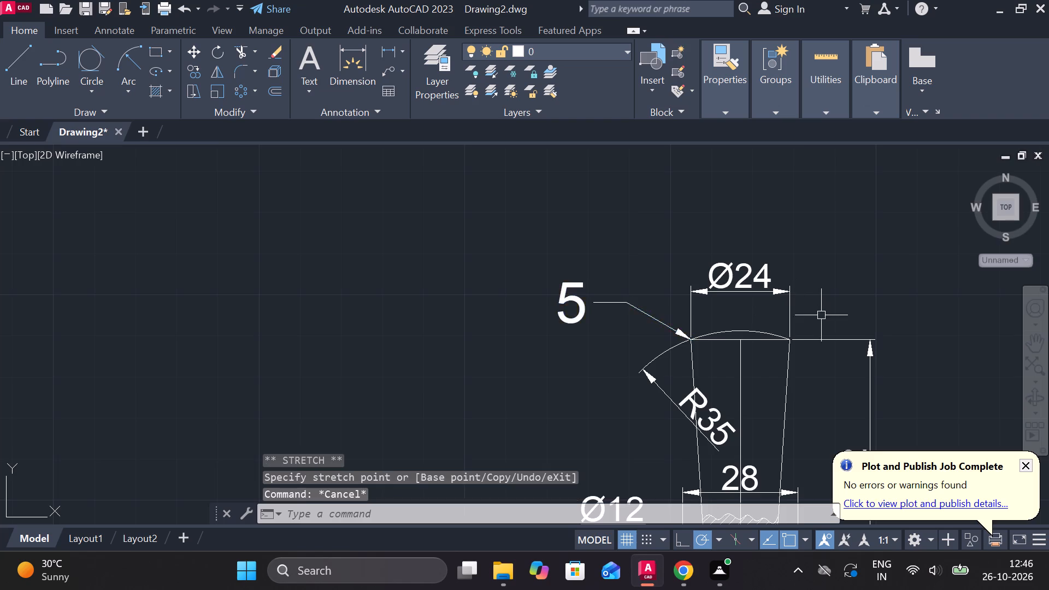
Move the handle view with all its dimensions and leader 5 to directly below the views of part 4.
scroll(821, 317, down, 1)
middle_drag(771, 292, 722, 256)
drag(562, 234, 571, 234)
middle_drag(909, 319, 782, 152)
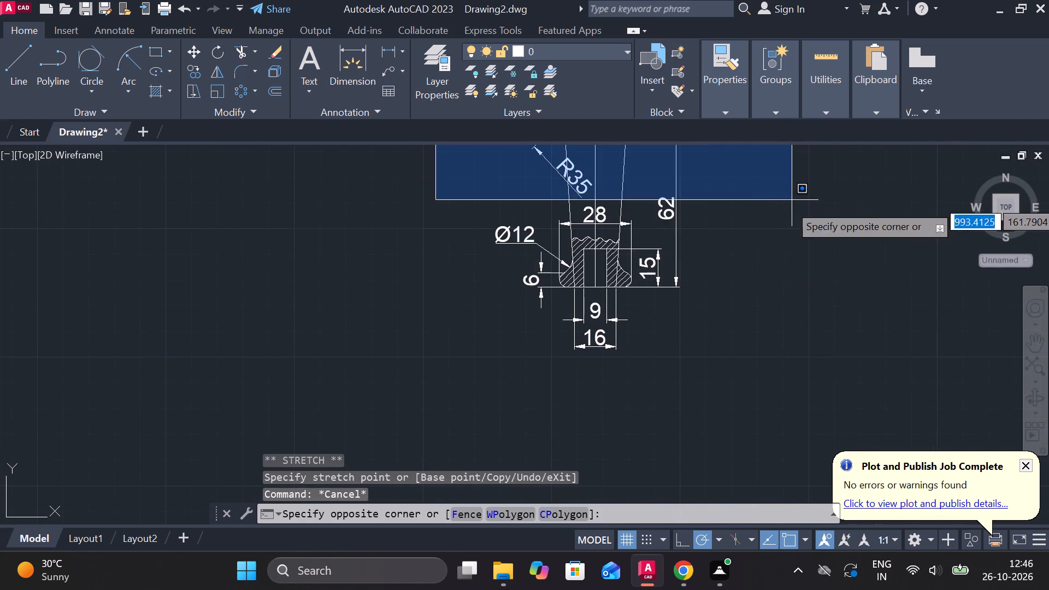
click(781, 381)
key(m)
key(Return)
click(775, 350)
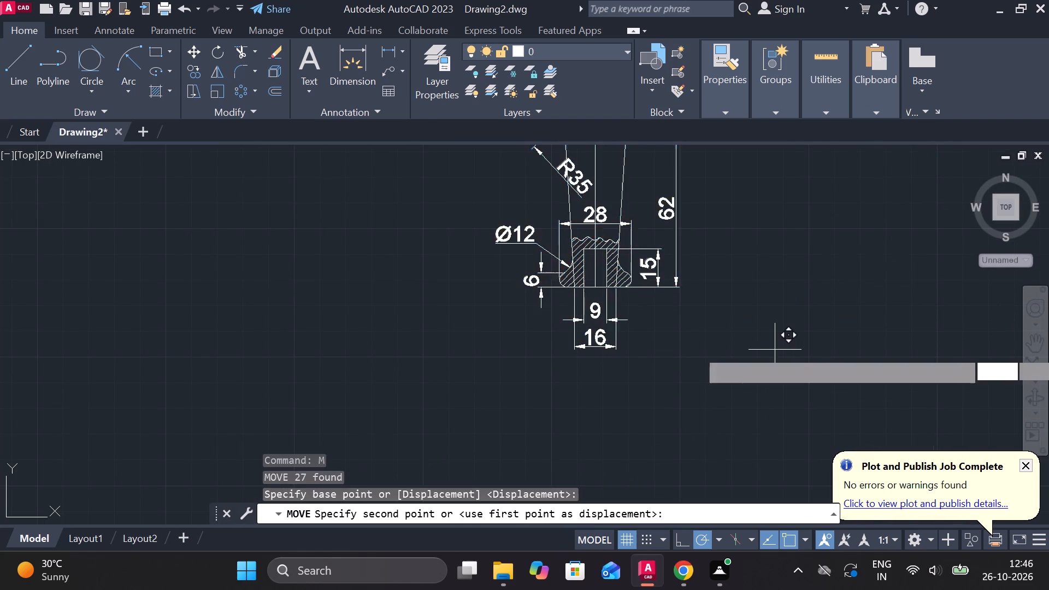
scroll(777, 348, down, 2)
middle_drag(789, 331, 683, 399)
scroll(1036, 318, down, 2)
middle_drag(1034, 281, 717, 320)
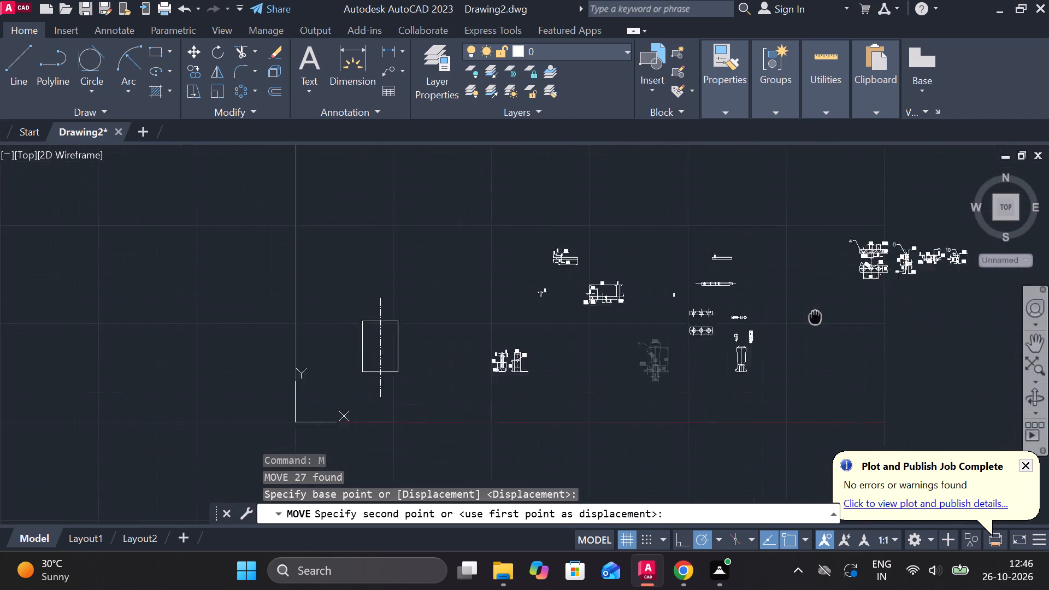
middle_drag(717, 320, 631, 331)
scroll(910, 288, up, 3)
middle_drag(712, 296, 986, 360)
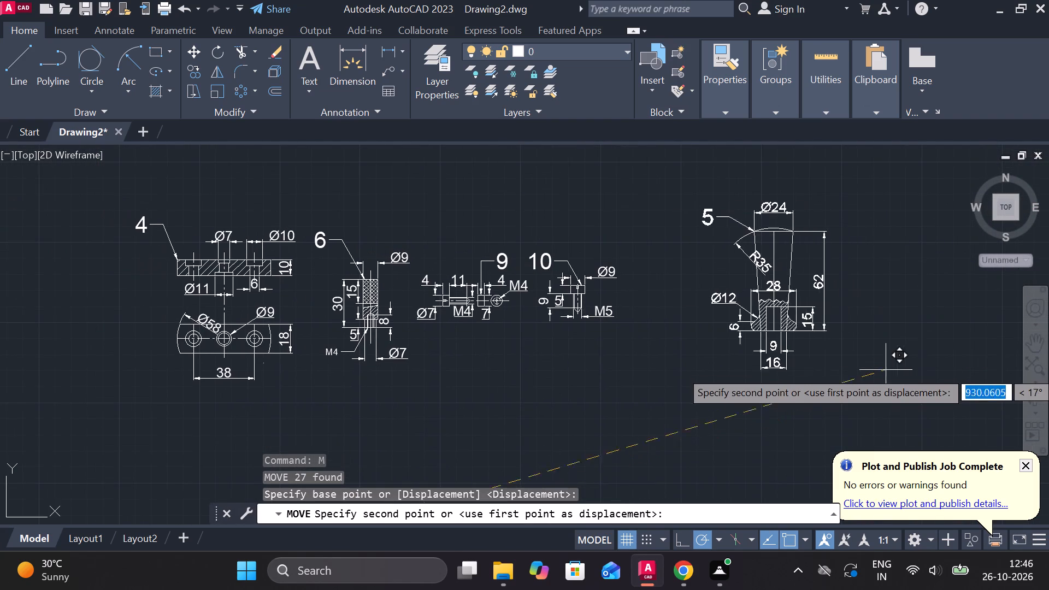
middle_drag(809, 436, 1009, 272)
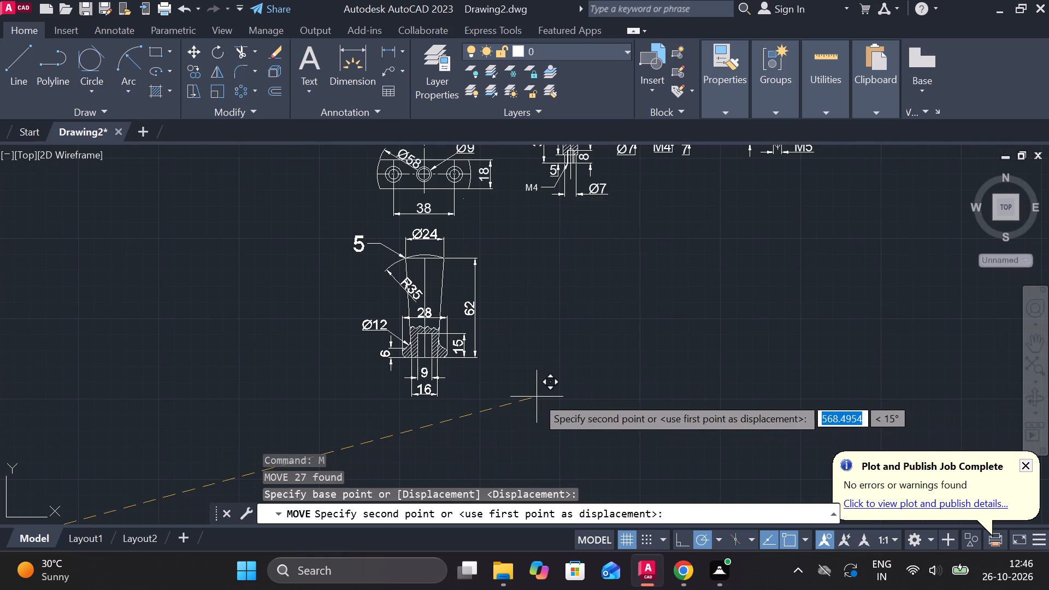
click(536, 395)
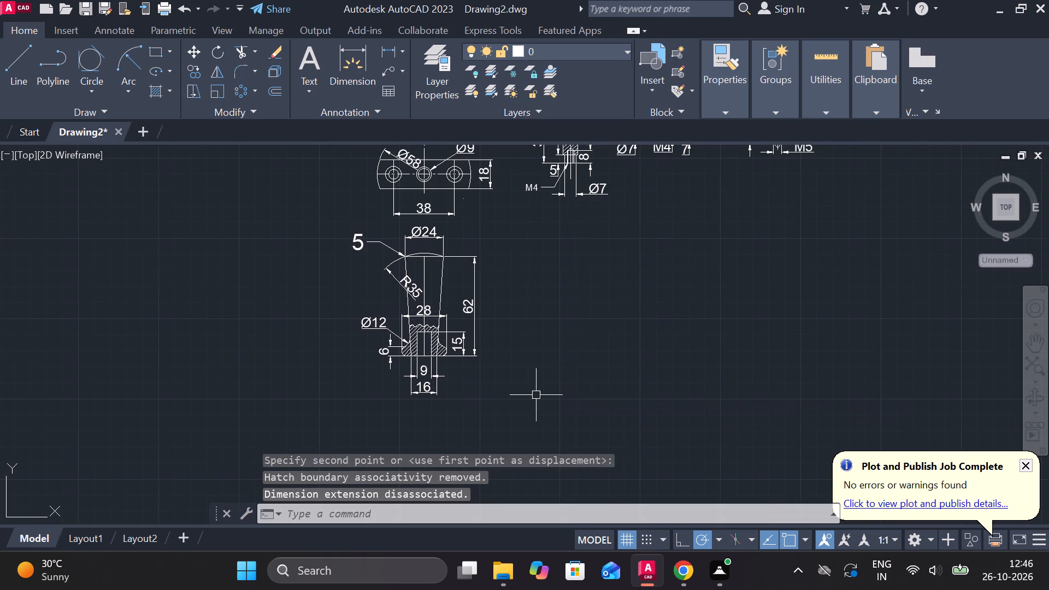
Lower the 7 and 22 dimensions of the M6-ended bar so they sit closer above its top edge.
scroll(631, 367, down, 2)
middle_drag(635, 368, 729, 339)
middle_drag(449, 374, 741, 294)
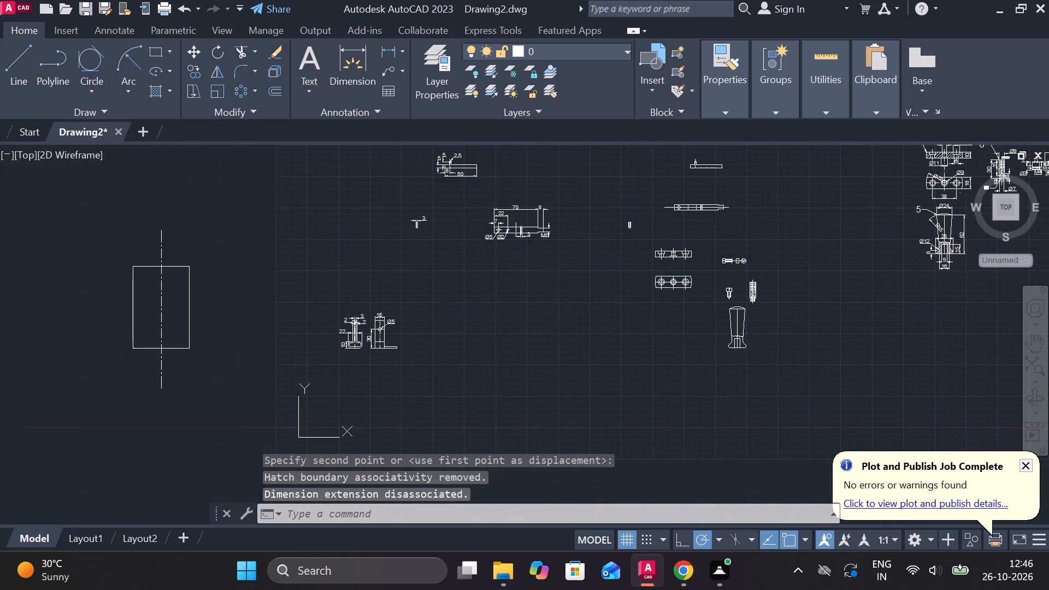
scroll(457, 273, up, 2)
middle_drag(679, 238, 653, 332)
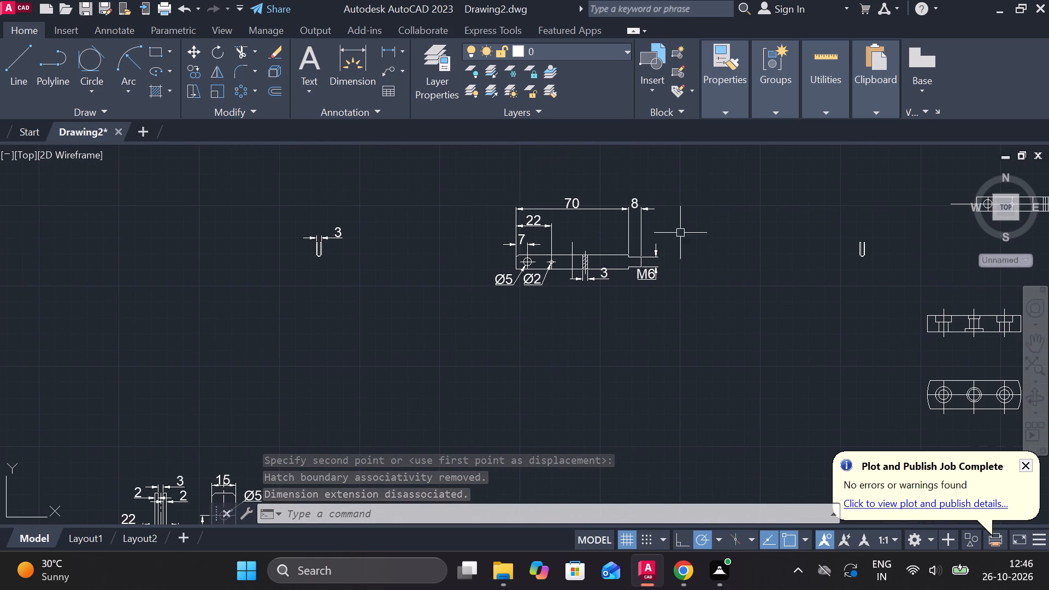
scroll(598, 278, up, 2)
middle_drag(681, 294, 452, 340)
middle_drag(501, 286, 682, 270)
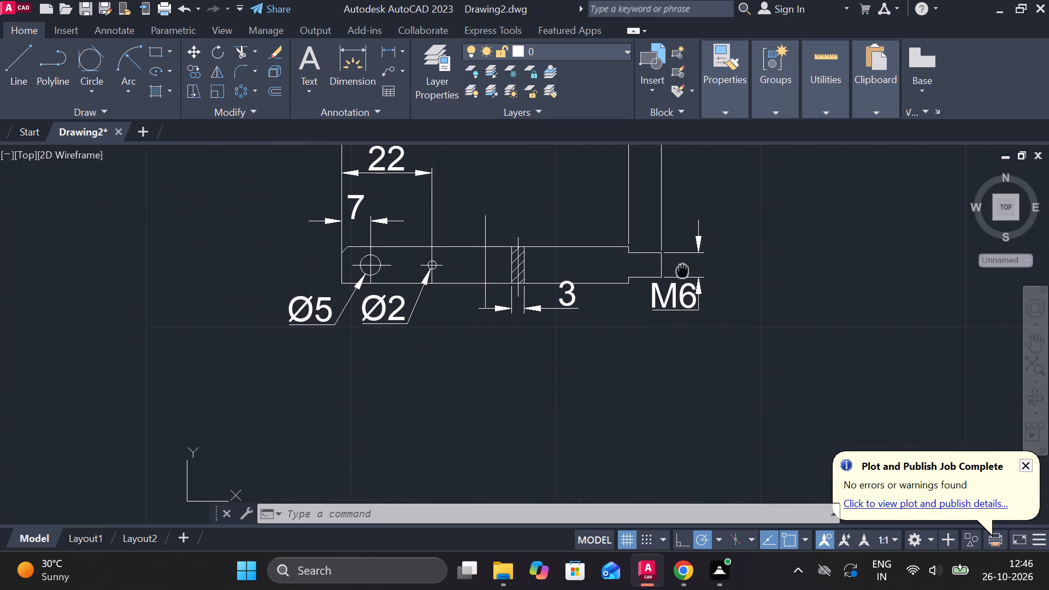
middle_drag(682, 270, 681, 270)
scroll(580, 282, down, 1)
middle_drag(590, 317, 602, 359)
scroll(471, 203, up, 2)
middle_drag(504, 272, 509, 216)
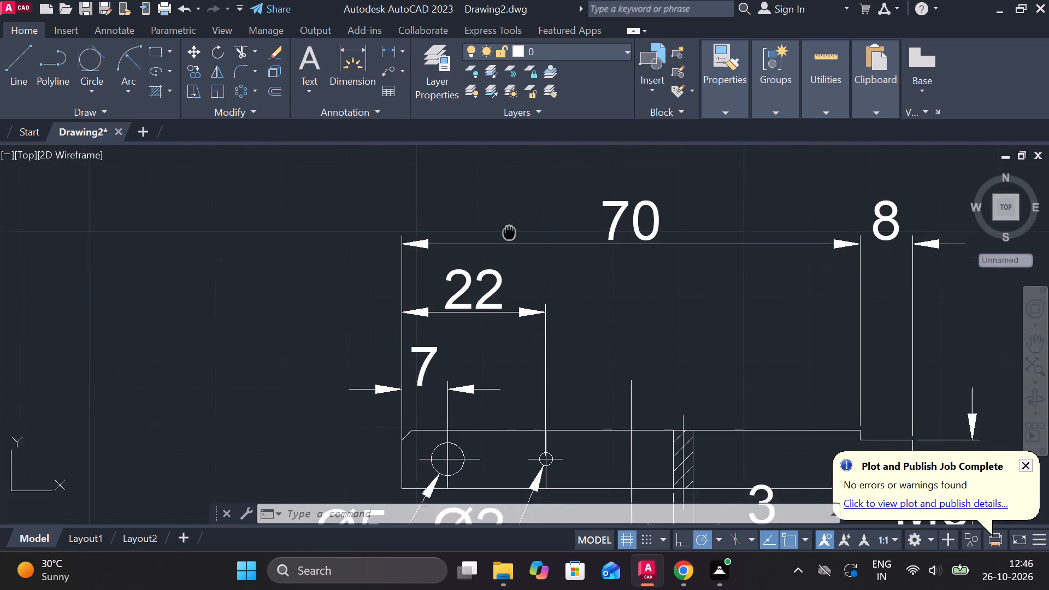
middle_drag(509, 216, 509, 199)
middle_drag(471, 291, 503, 239)
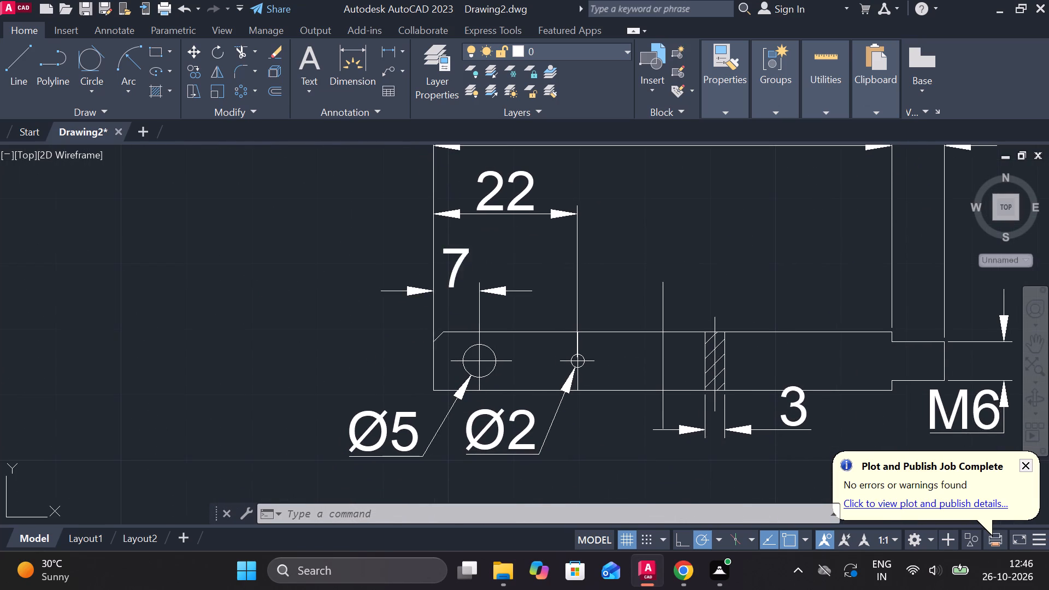
click(459, 254)
click(457, 266)
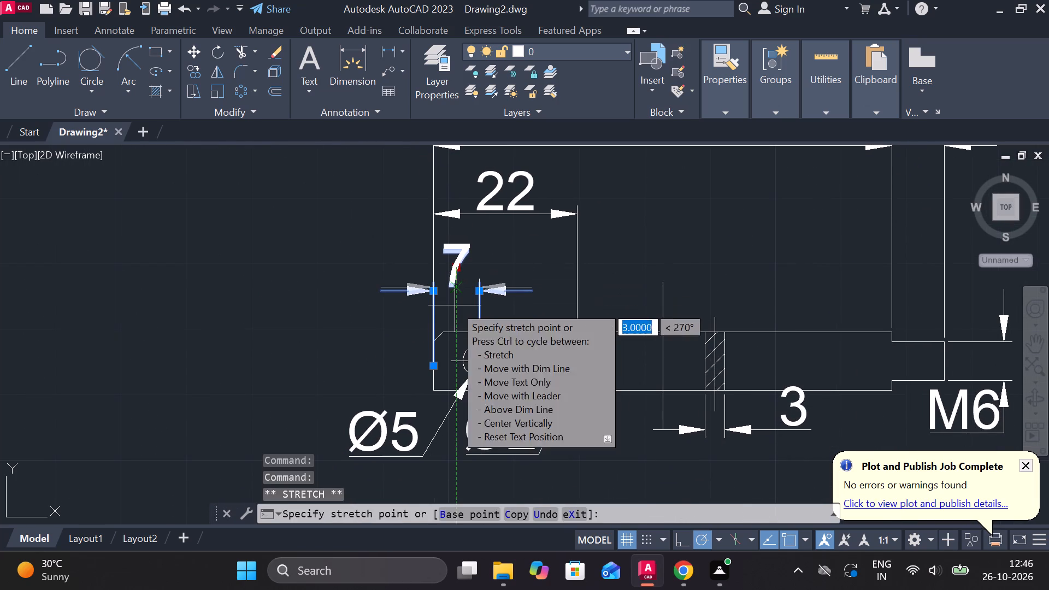
click(455, 310)
click(455, 286)
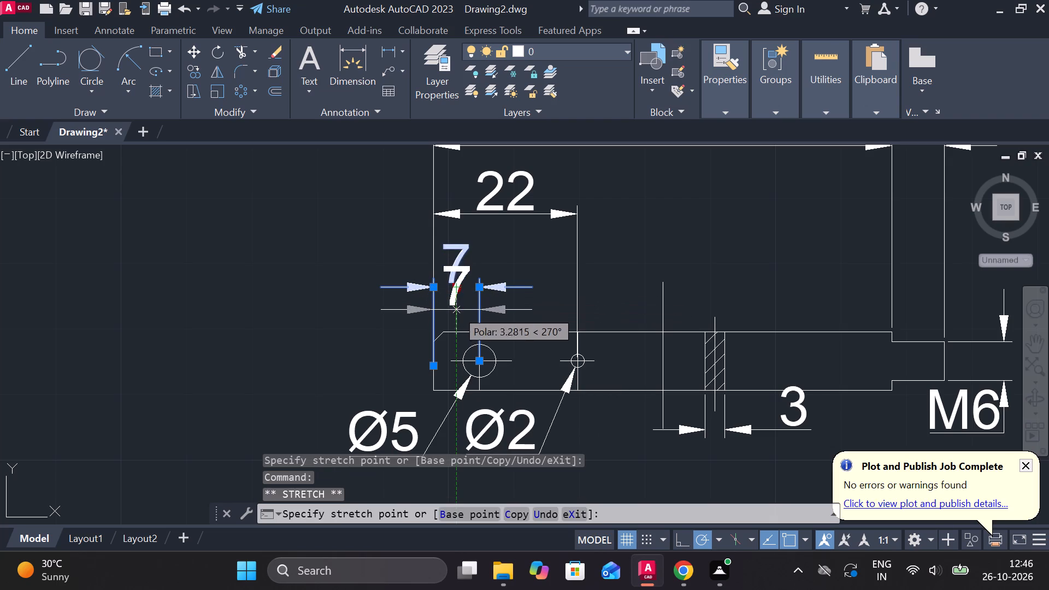
click(457, 315)
click(512, 210)
click(508, 193)
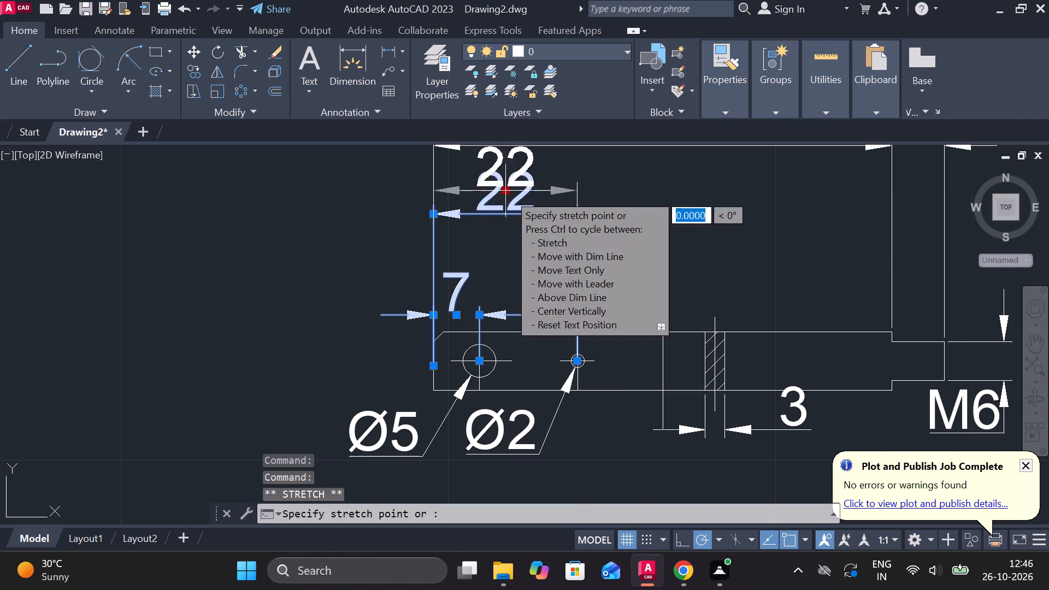
click(507, 248)
Lower the bar's 70 dimension to just above the 22 dimension and bring the 8 dimension level with it.
middle_drag(621, 171, 527, 196)
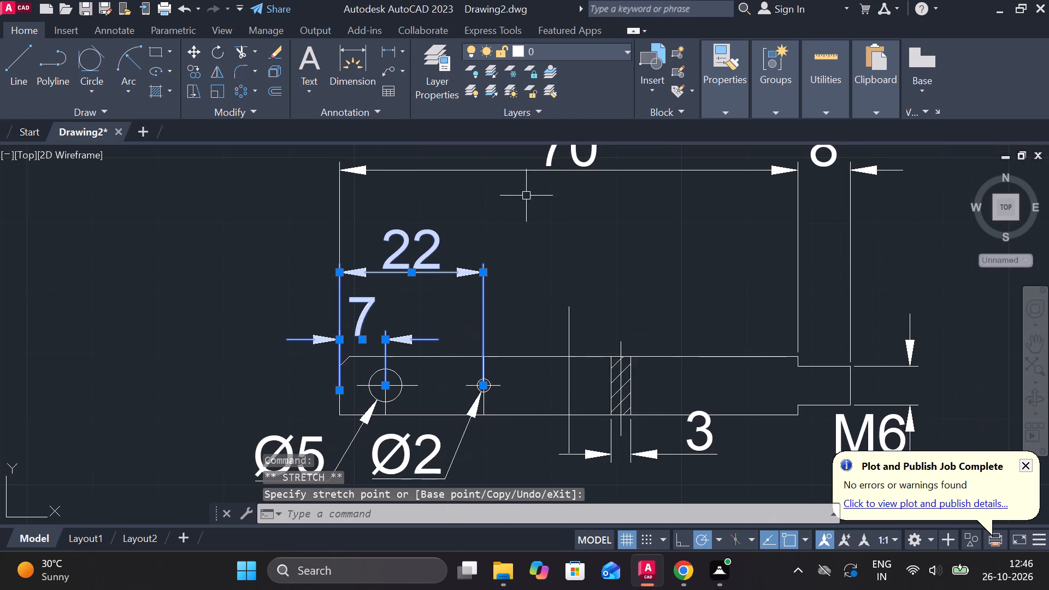
click(558, 173)
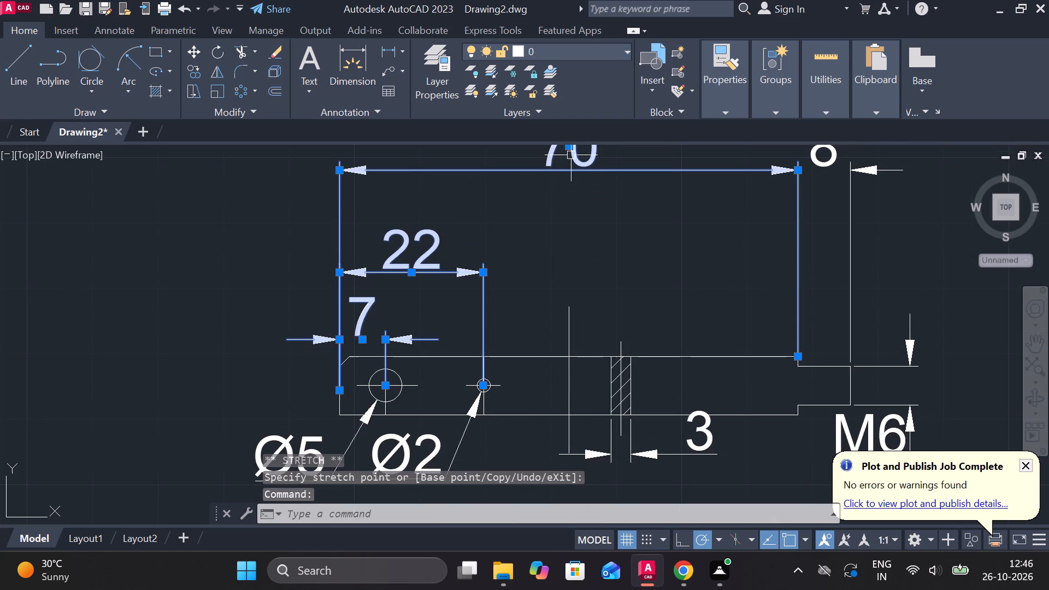
click(571, 146)
click(566, 211)
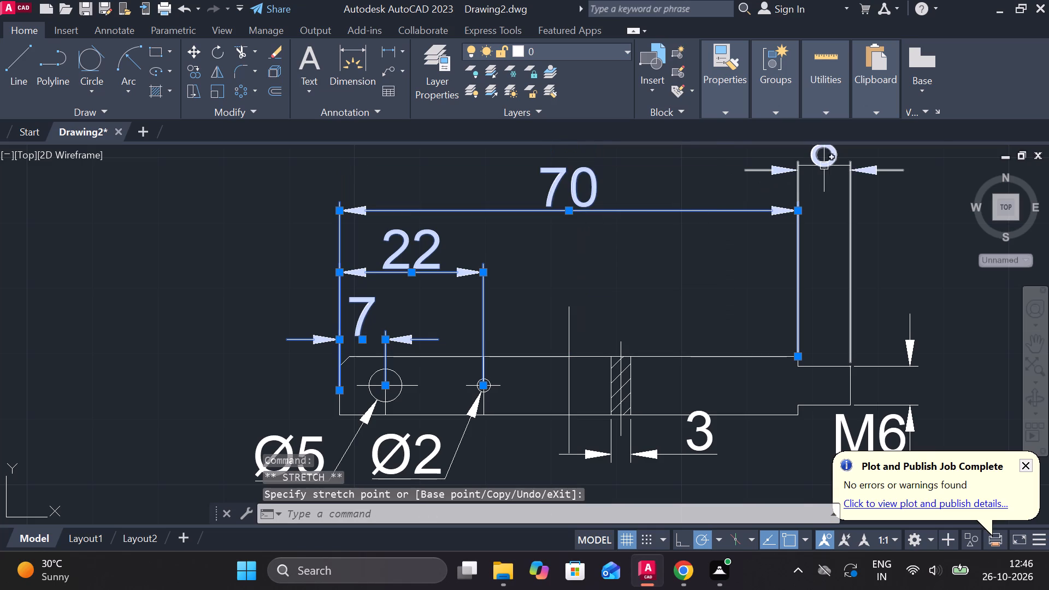
click(857, 180)
click(869, 174)
click(869, 174)
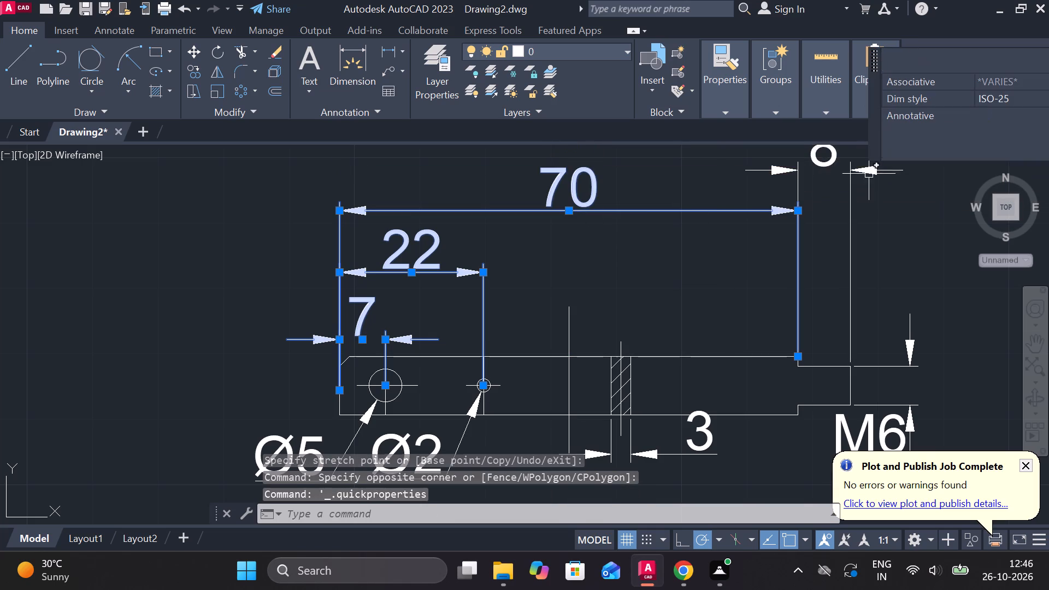
middle_drag(818, 213, 758, 218)
key(Escape)
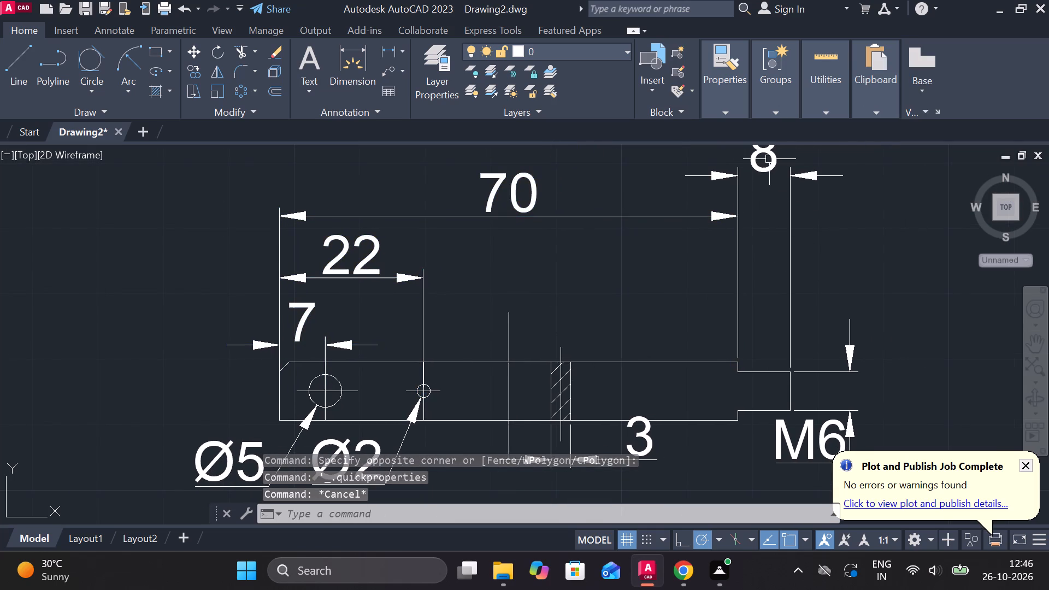
click(769, 159)
click(767, 155)
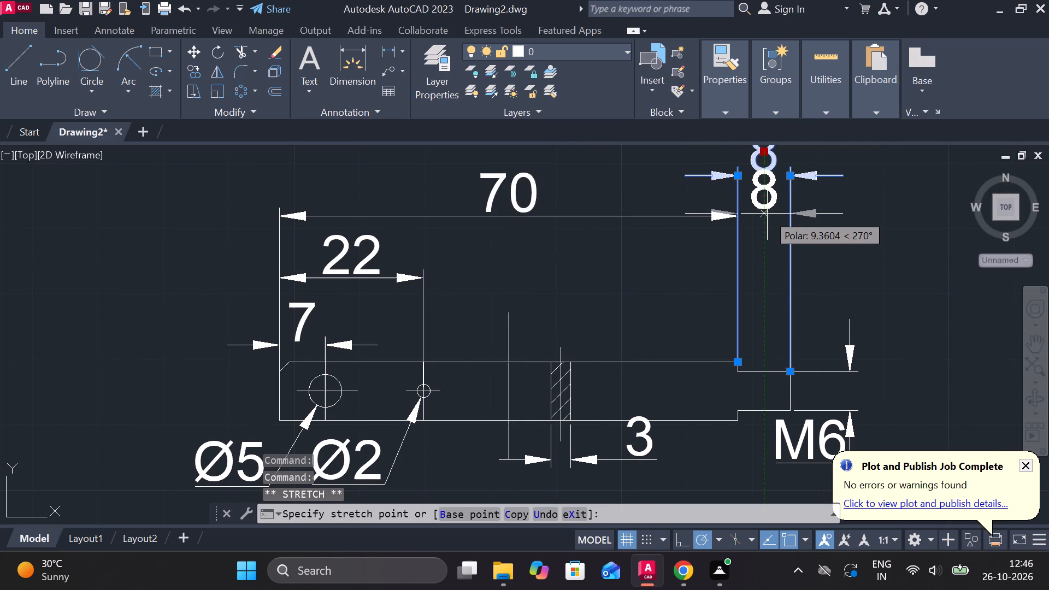
click(761, 216)
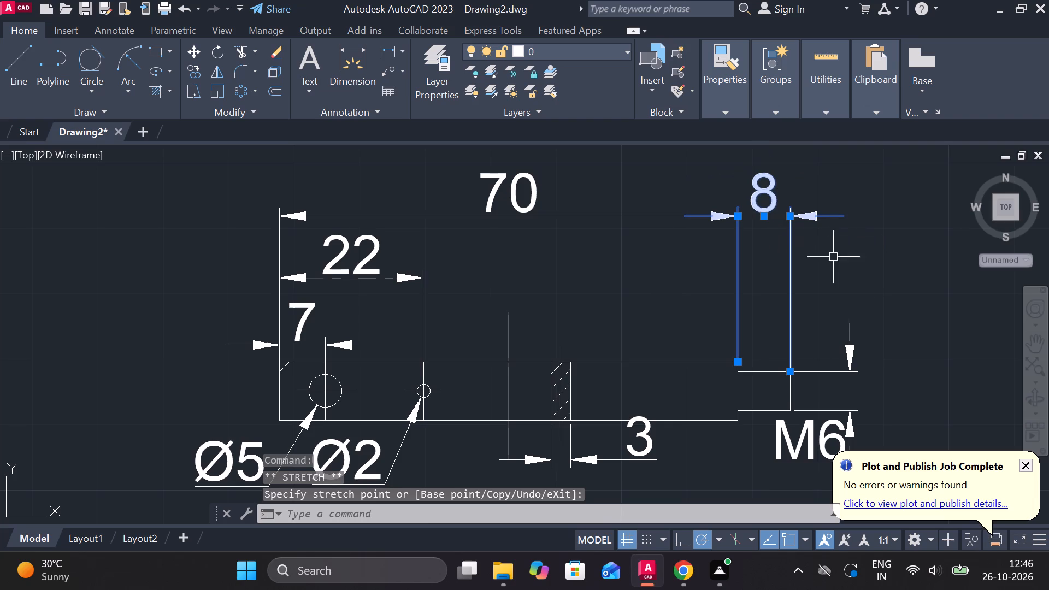
key(Escape)
Move the 3 dimension of the hatched hole slightly farther below the bar.
scroll(859, 316, down, 1)
middle_drag(833, 341, 717, 249)
scroll(587, 307, up, 1)
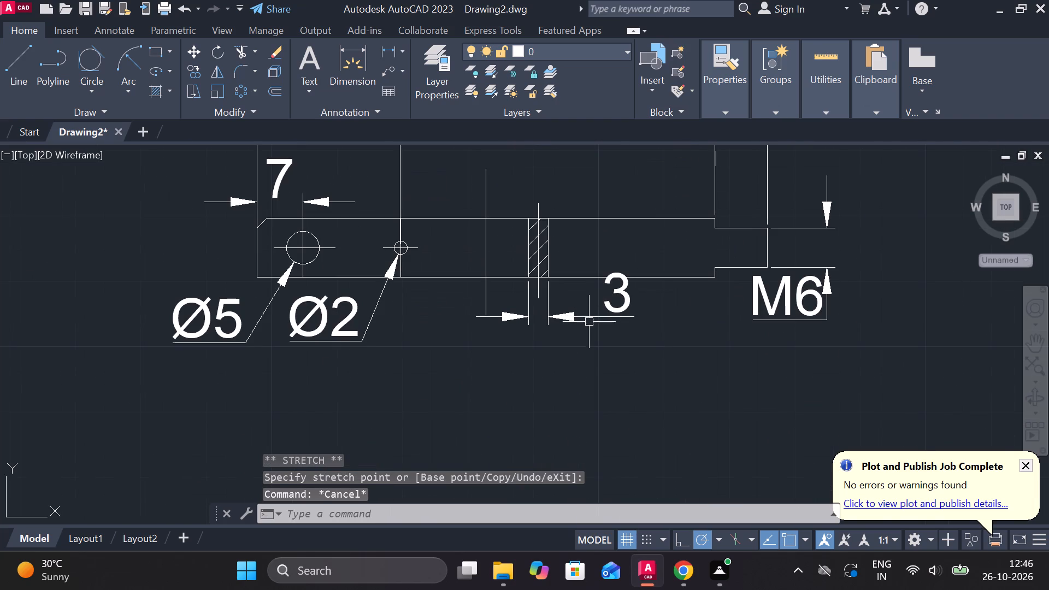
click(590, 316)
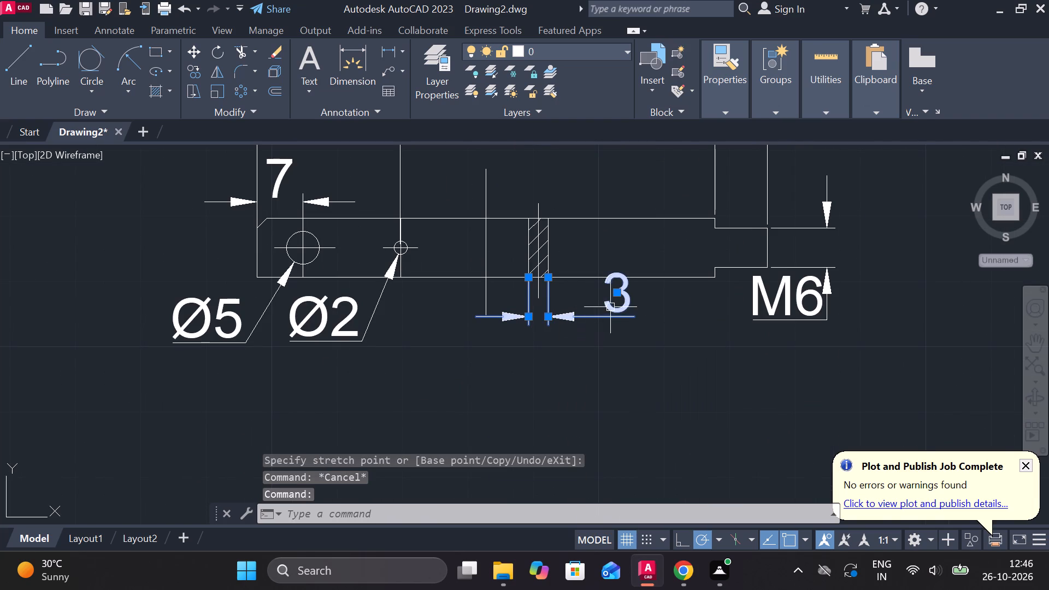
click(547, 314)
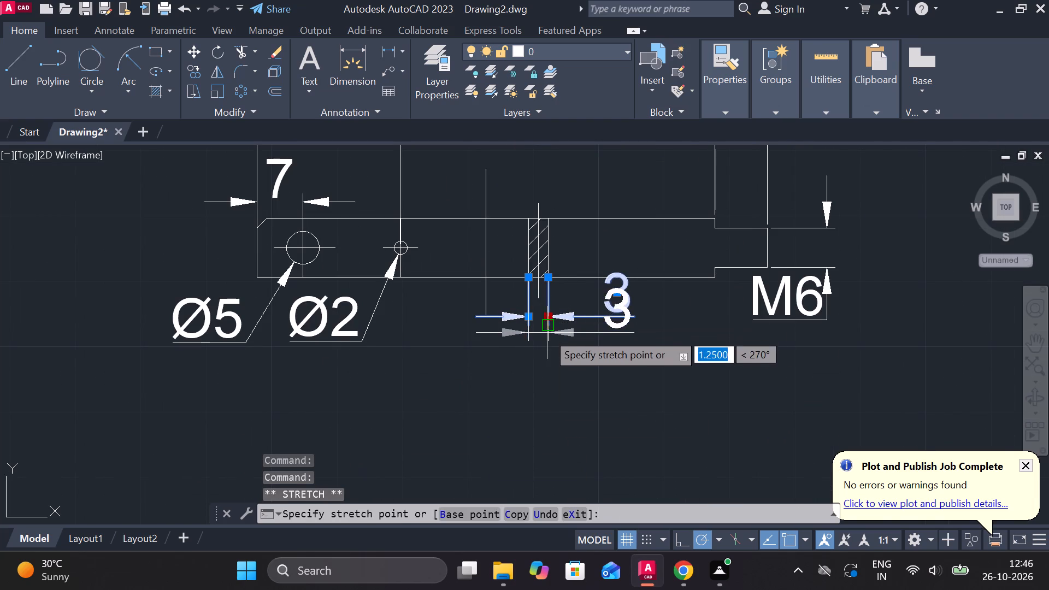
click(546, 339)
key(Escape)
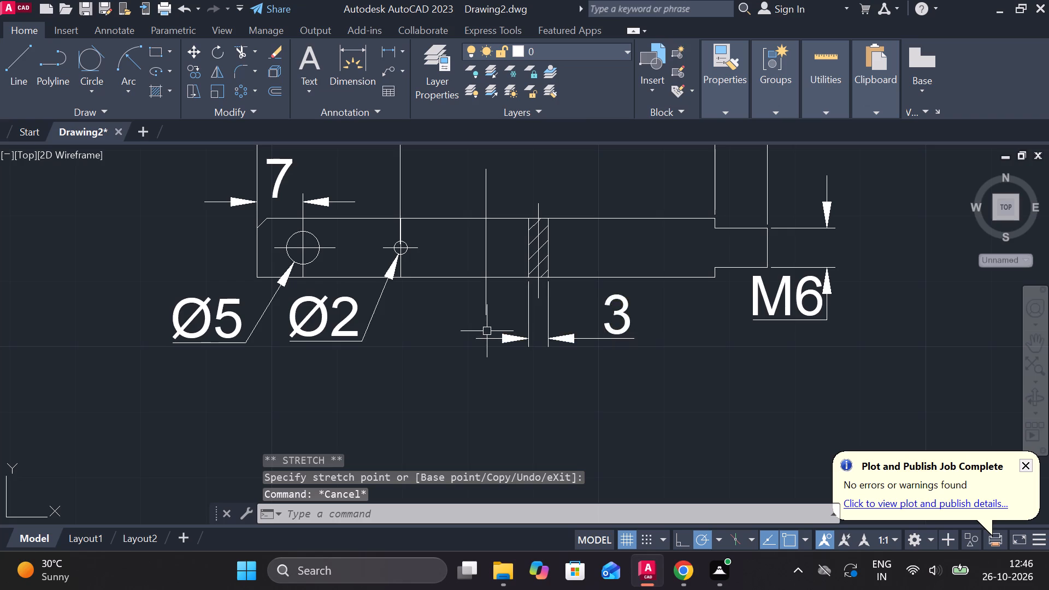
Erase the stray vertical line crossing the bar between the Ø2 hole and the hatched section.
middle_drag(496, 333, 558, 323)
scroll(571, 346, down, 1)
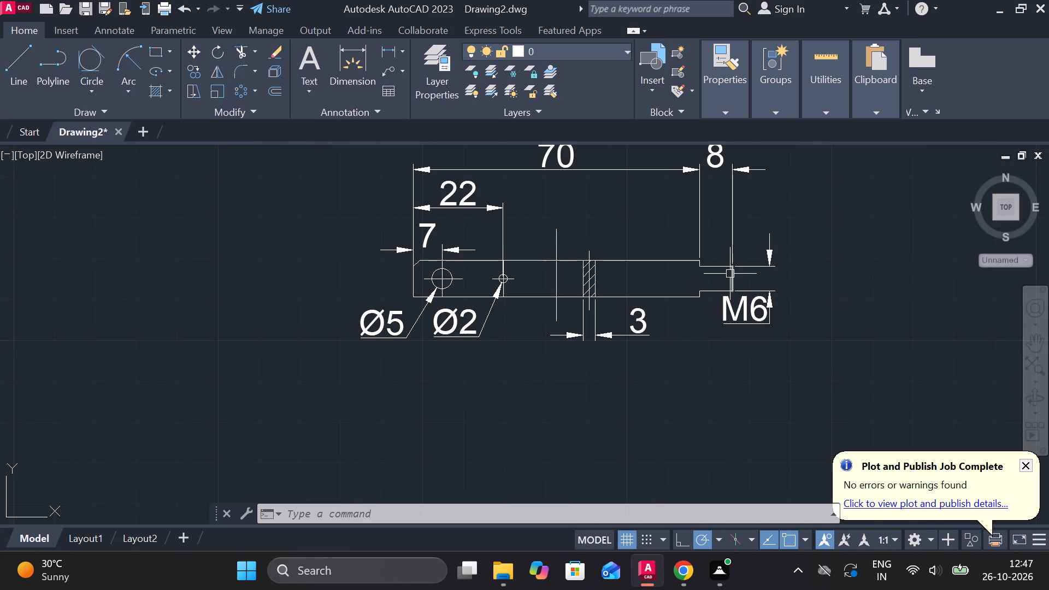
click(556, 279)
text(E)
key(space)
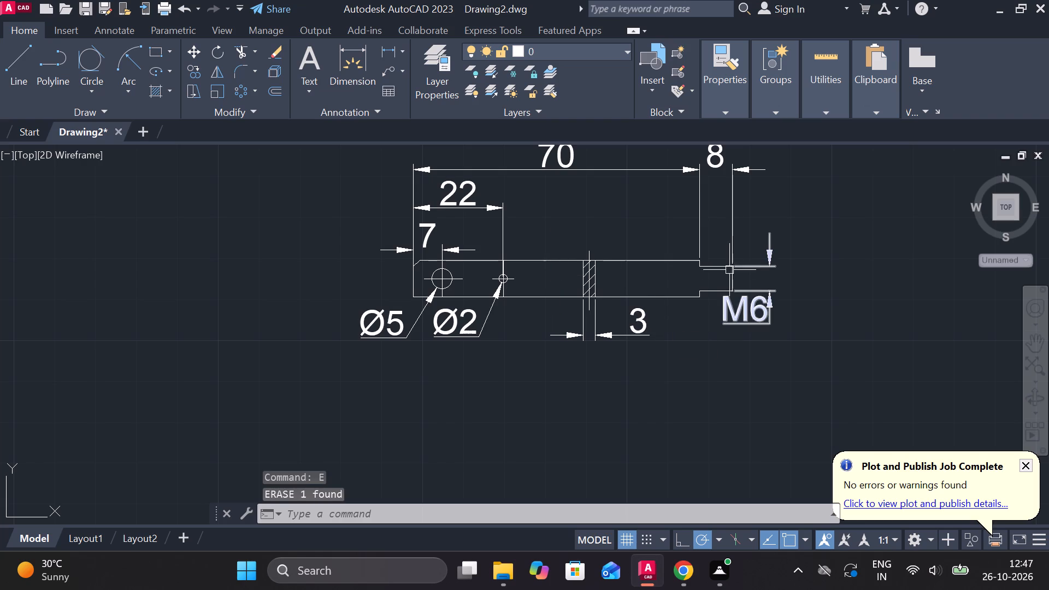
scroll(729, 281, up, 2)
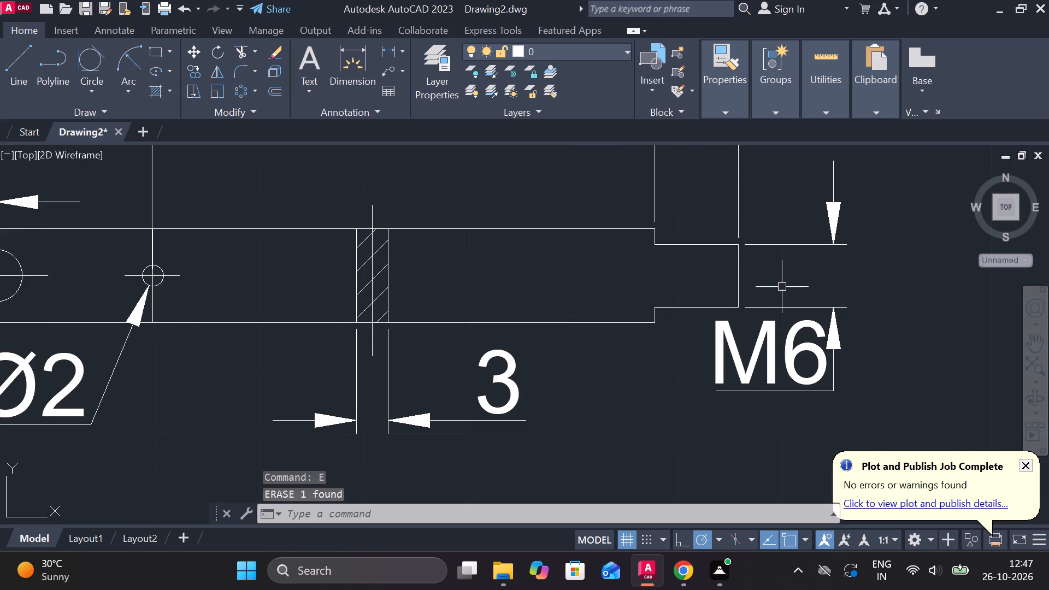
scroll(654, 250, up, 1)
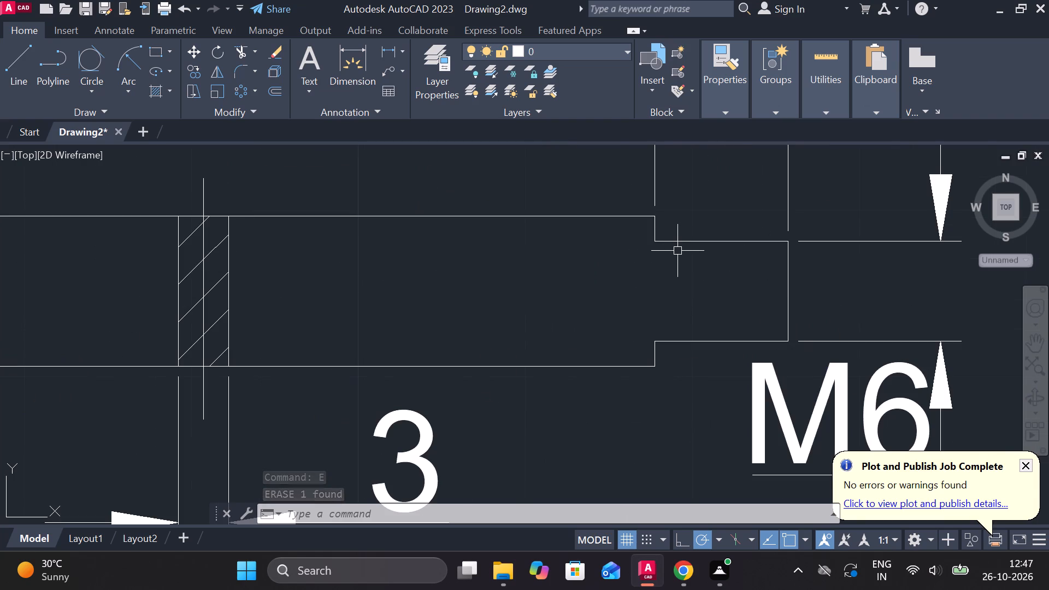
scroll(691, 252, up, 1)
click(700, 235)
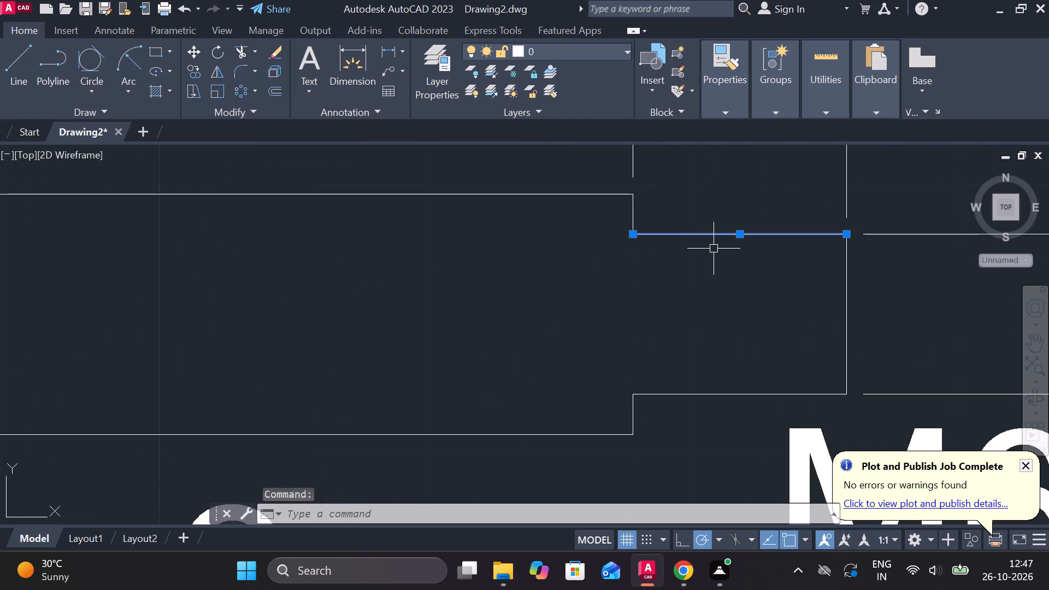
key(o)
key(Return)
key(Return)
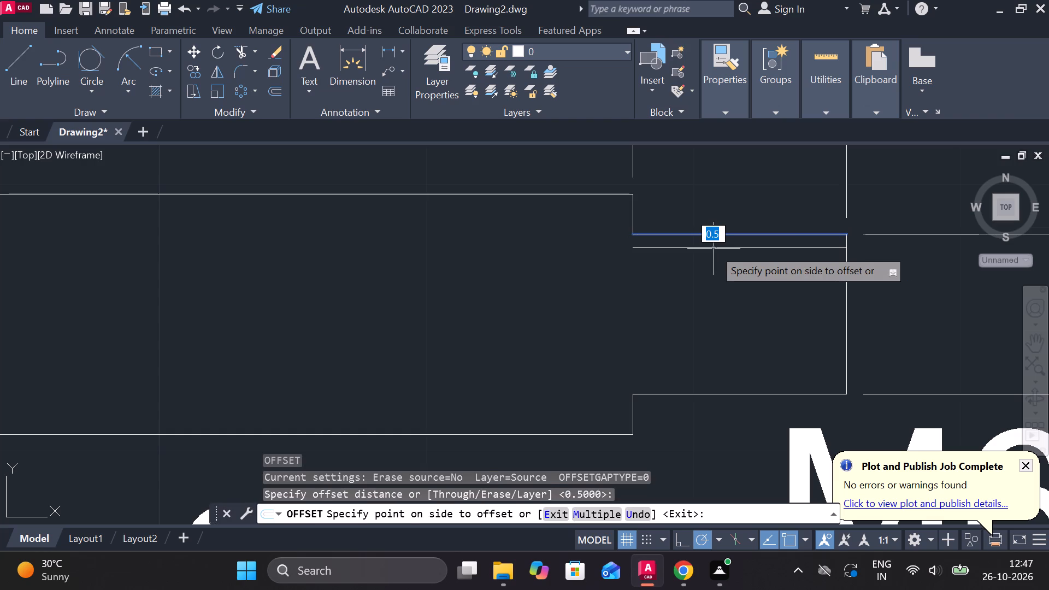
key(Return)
Offset the upper and lower edges of the bar's M6 end inward by 0.5.
click(726, 239)
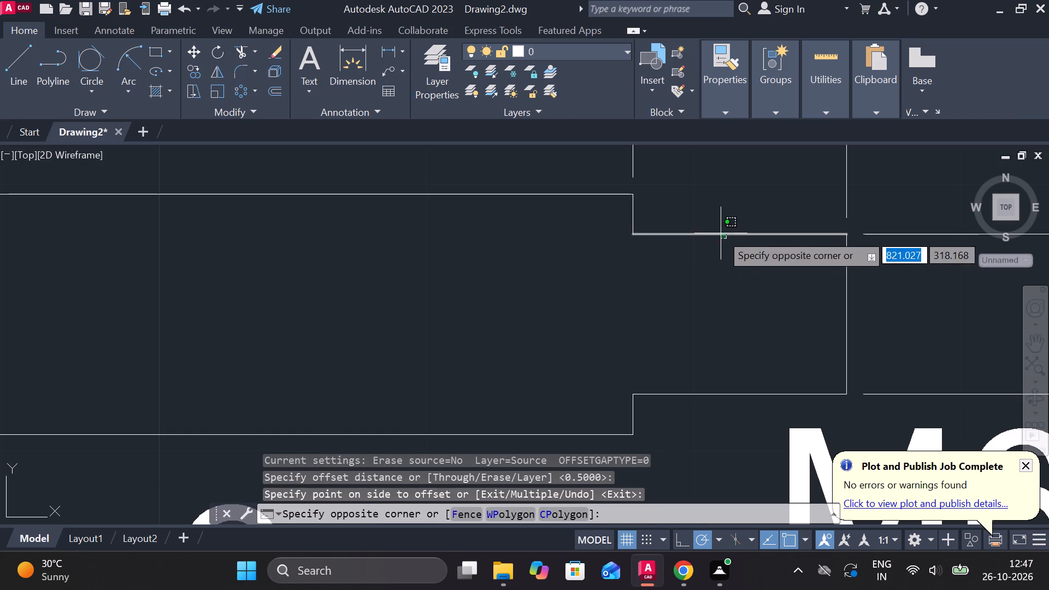
click(721, 233)
key(o)
key(Return)
key(Return)
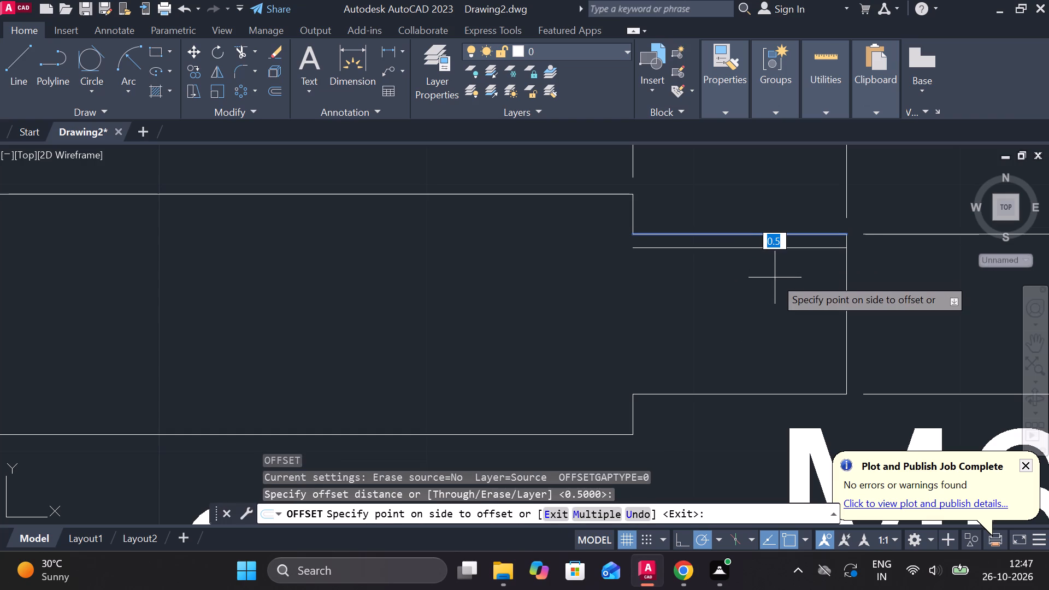
click(776, 304)
scroll(824, 288, down, 1)
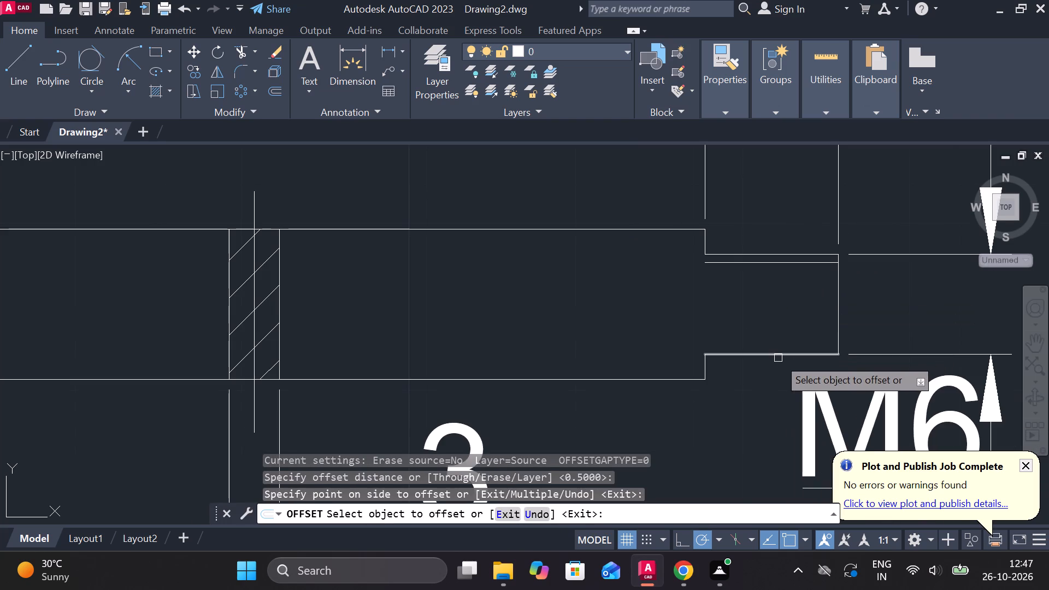
click(778, 358)
double_click(772, 326)
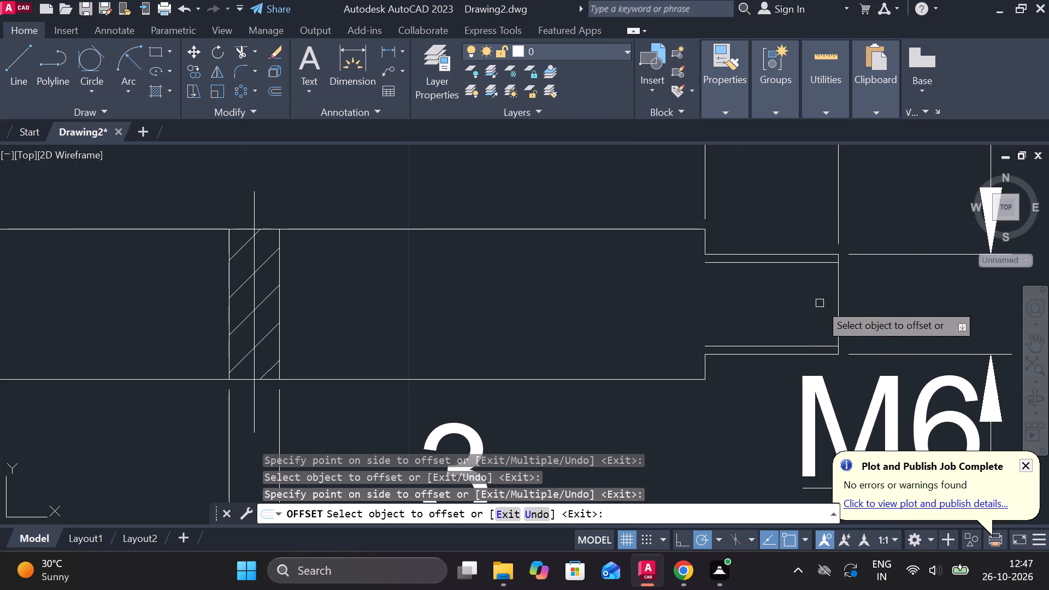
key(Escape)
Draw short vertical lines at the shoulder of the M6 end, closing the gaps beside the upper and lower offset lines.
key(l)
key(Return)
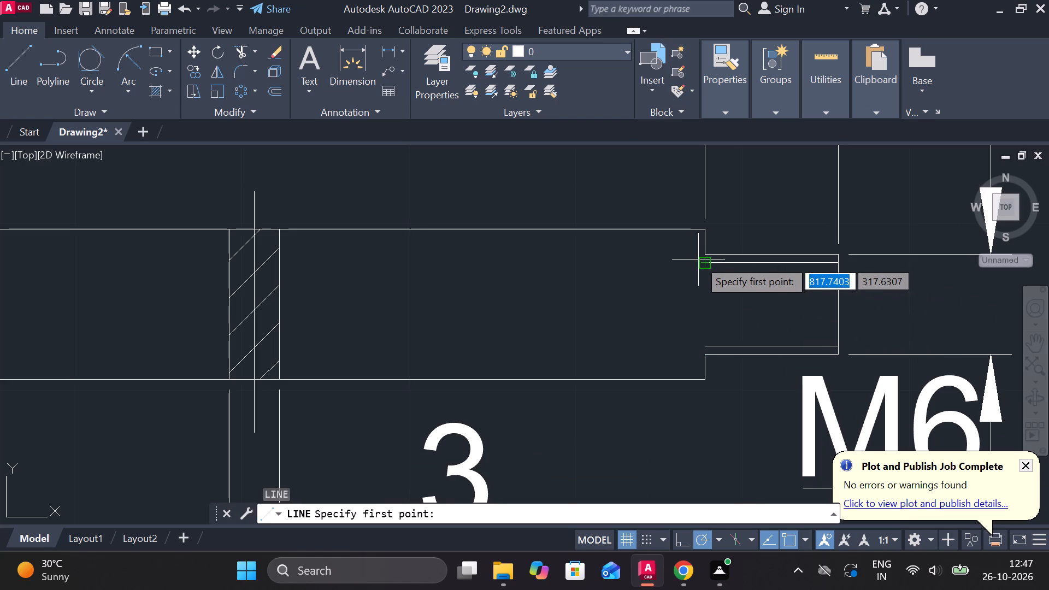
click(703, 261)
click(704, 246)
key(Escape)
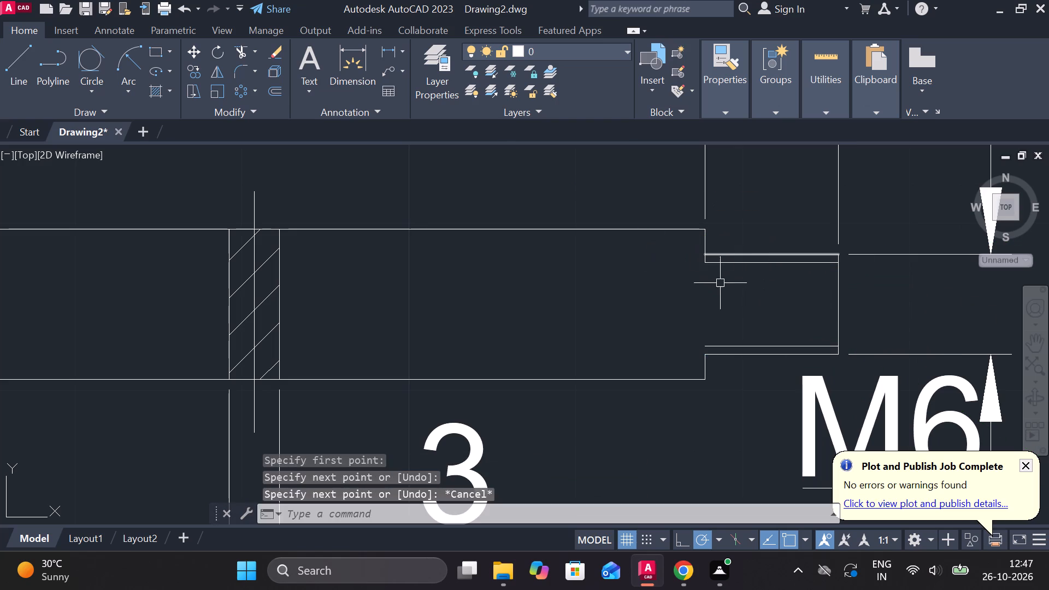
key(space)
drag(704, 337, 704, 361)
click(704, 375)
key(Escape)
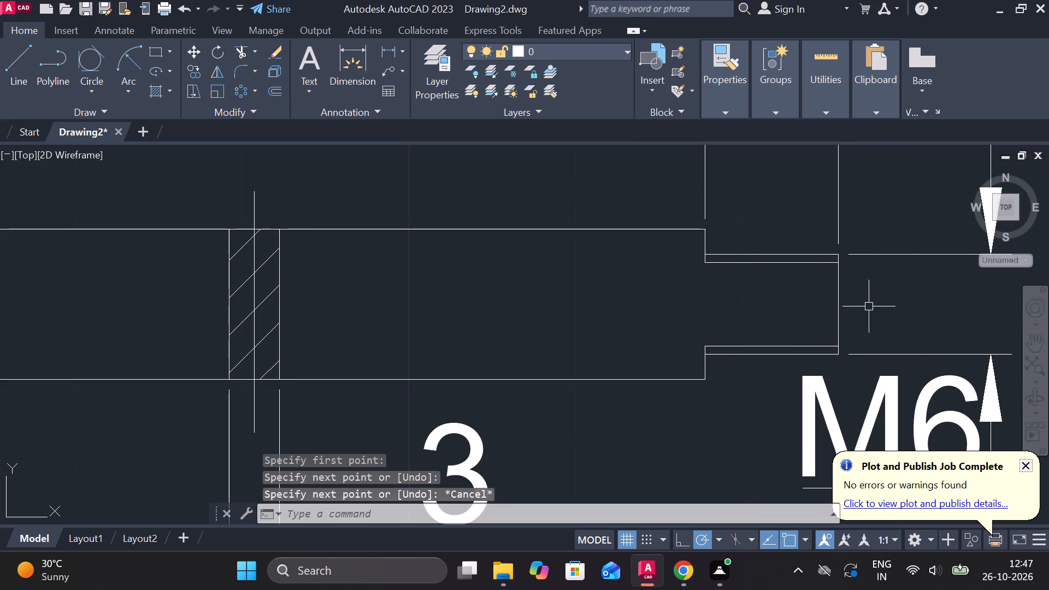
Add a leader pointing to the upper corner of the bar's M6 end, with the text 7 at height 10.
scroll(799, 361, down, 1)
scroll(703, 363, down, 2)
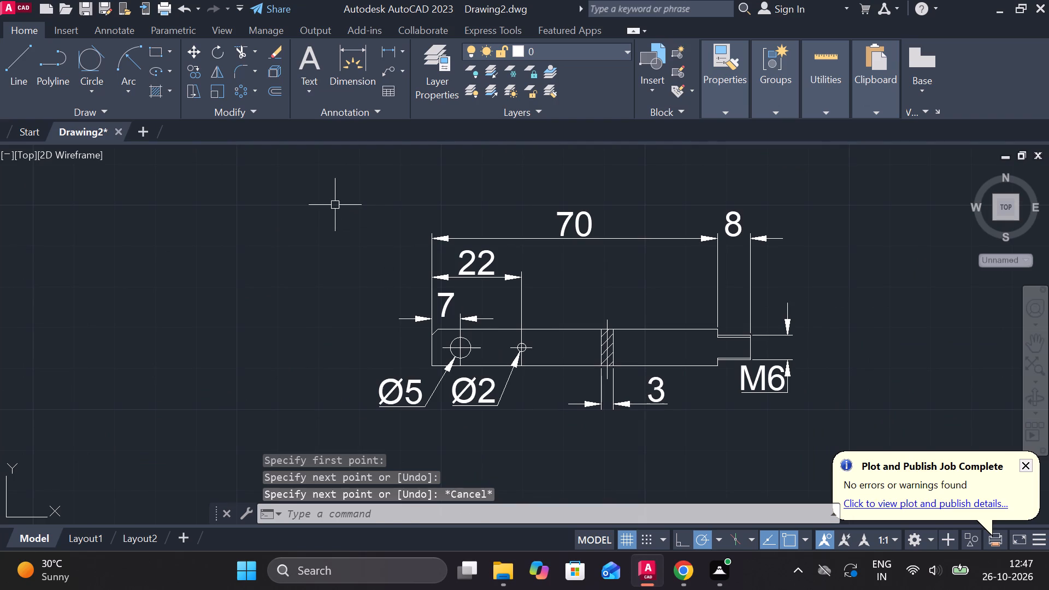
click(334, 204)
key(Escape)
click(391, 69)
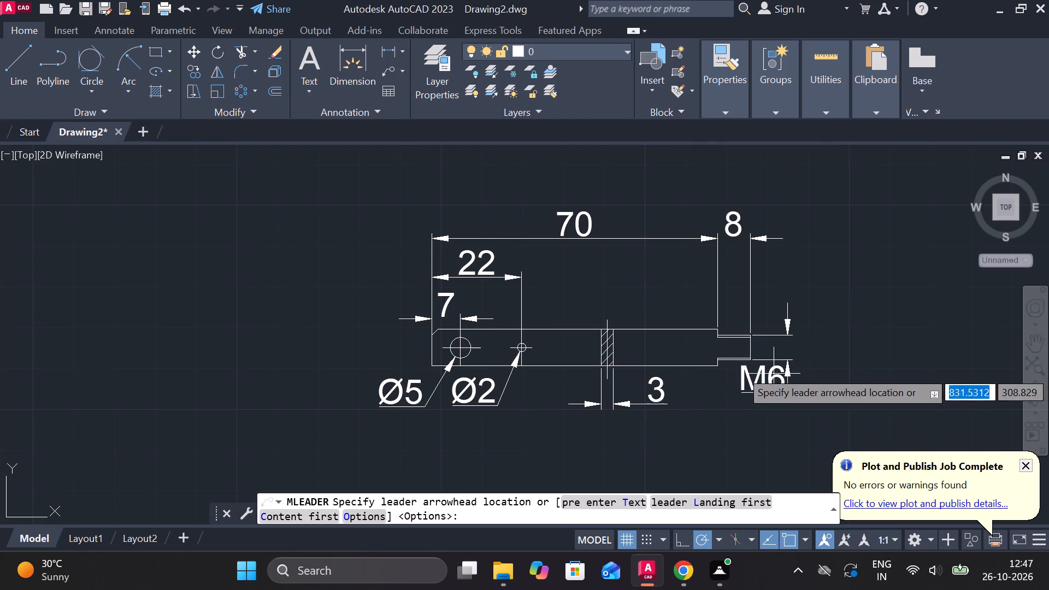
click(751, 330)
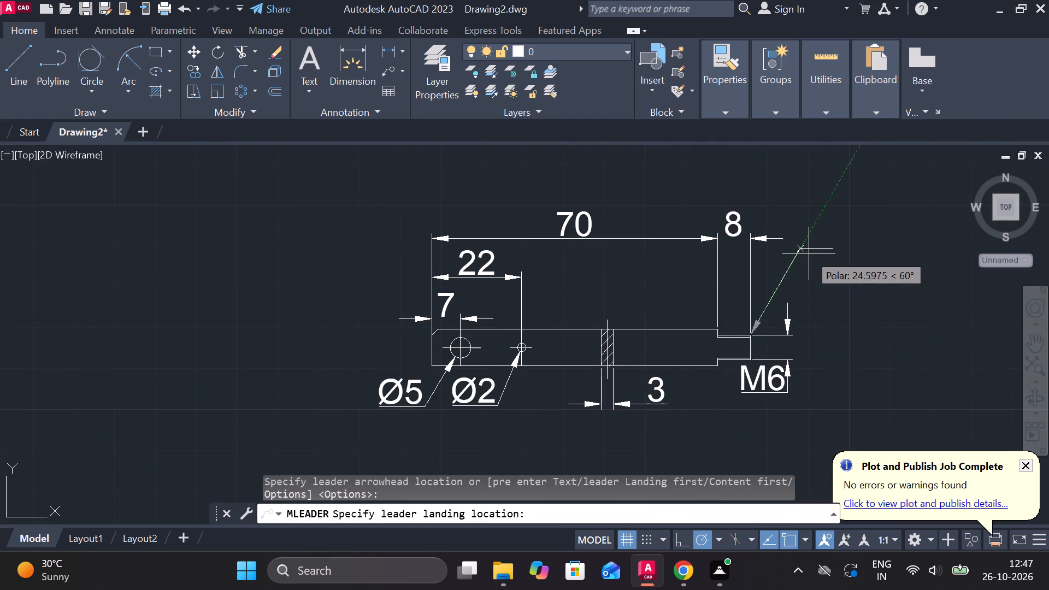
click(809, 253)
click(128, 73)
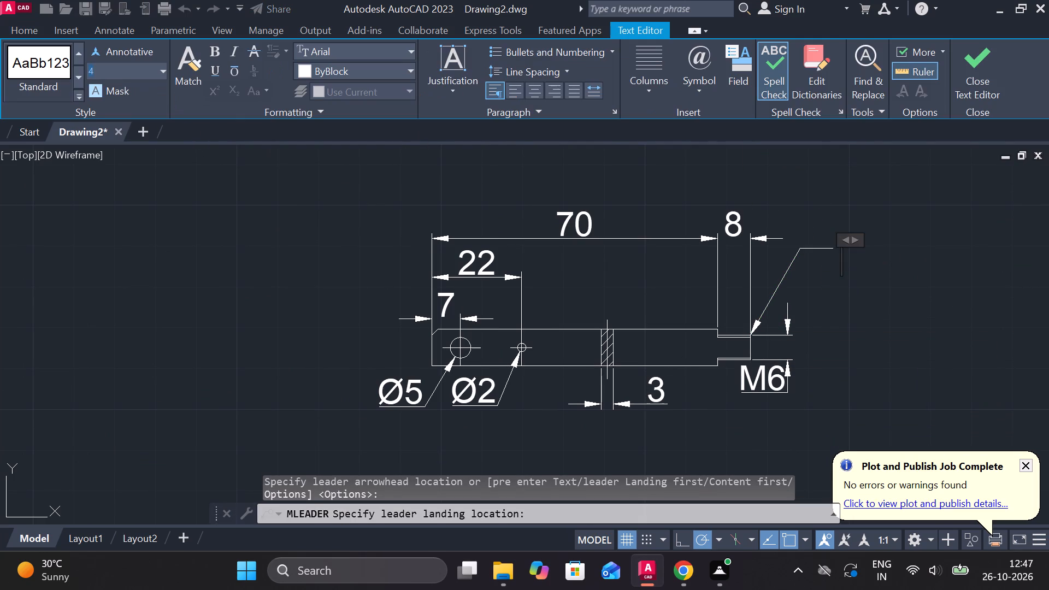
text(10)
key(Return)
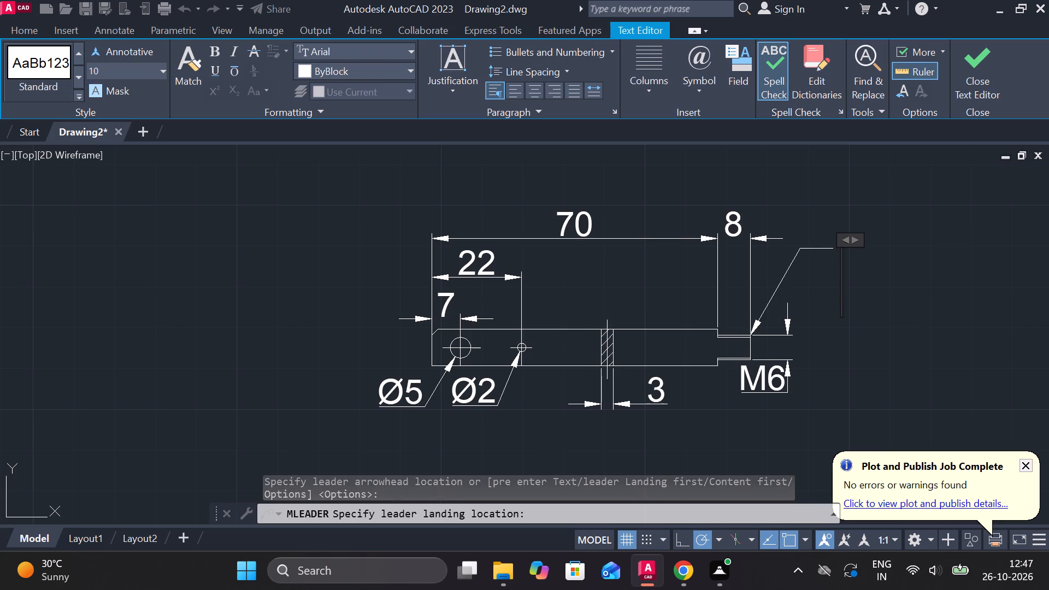
key(7)
click(963, 75)
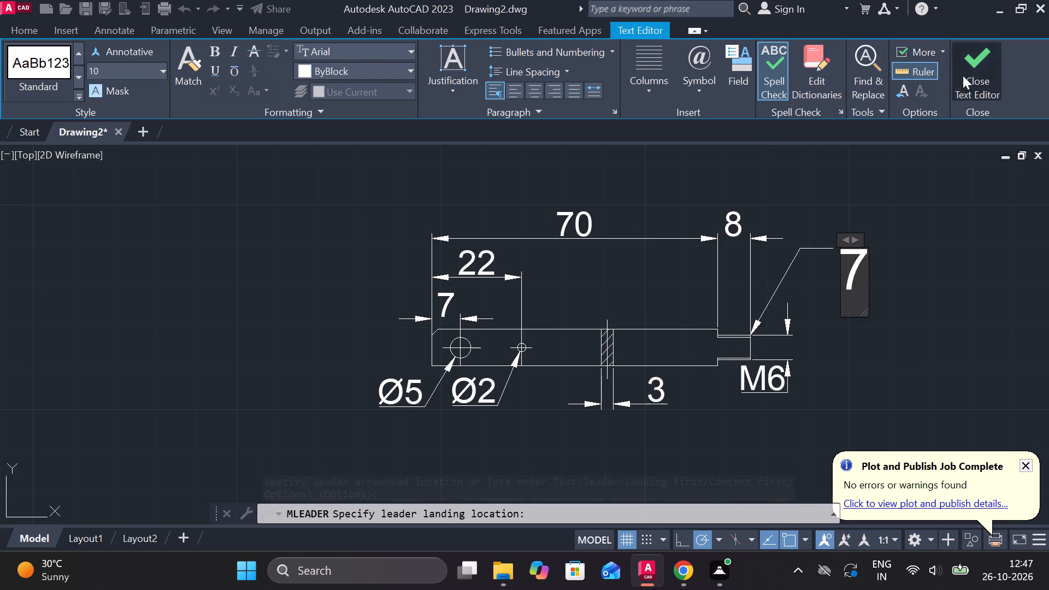
Move the M6-ended bar with its dimensions and leader 7 into the collected parts, beside part 5.
scroll(907, 231, down, 1)
drag(575, 200, 576, 213)
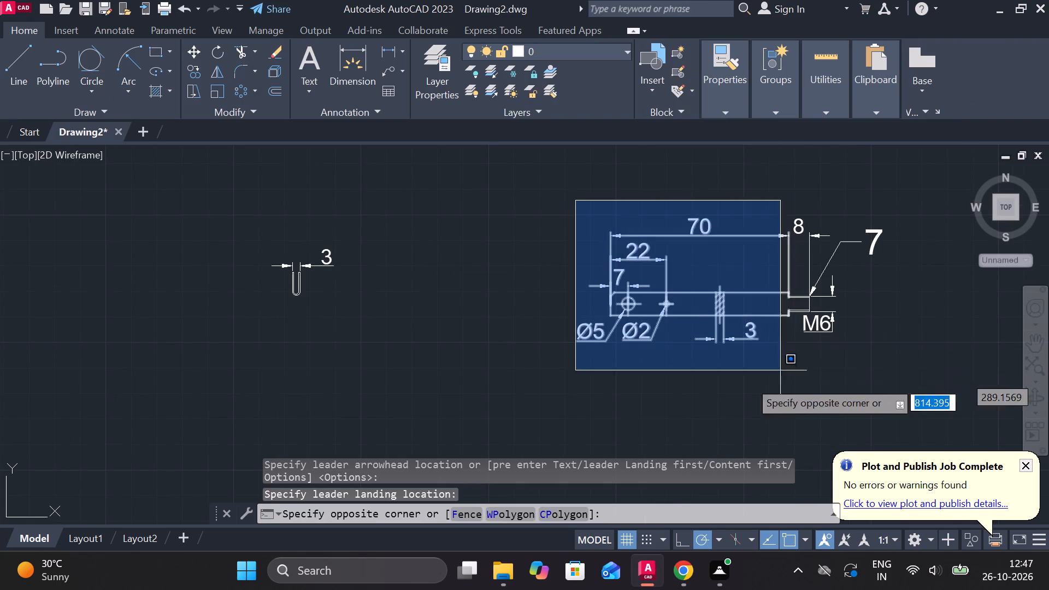
click(909, 375)
key(m)
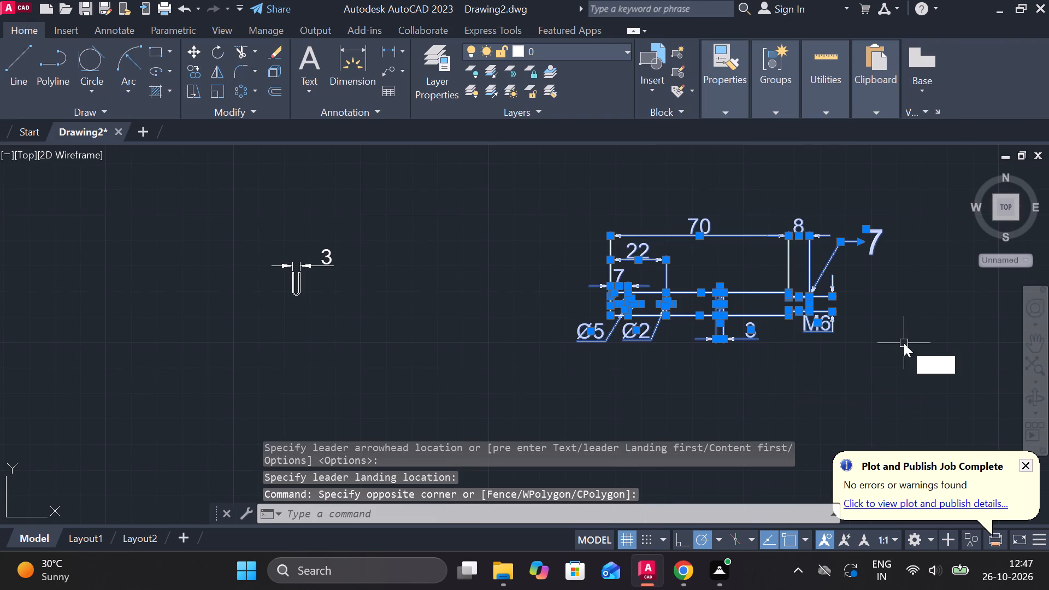
key(Return)
click(900, 343)
scroll(887, 334, down, 2)
middle_drag(829, 318, 593, 344)
scroll(600, 337, down, 1)
middle_drag(714, 349, 334, 305)
scroll(716, 300, up, 3)
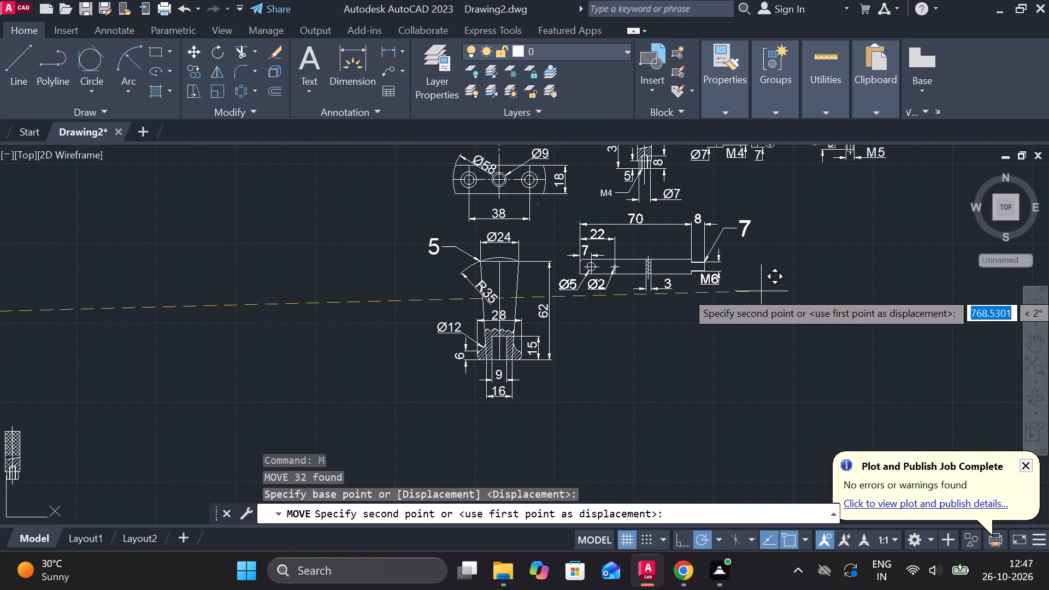
click(761, 291)
Examine the 50 mm long bar with the round-topped lug, especially the lug's circles and the 2.5 dimension.
scroll(838, 297, down, 1)
middle_drag(611, 331, 729, 300)
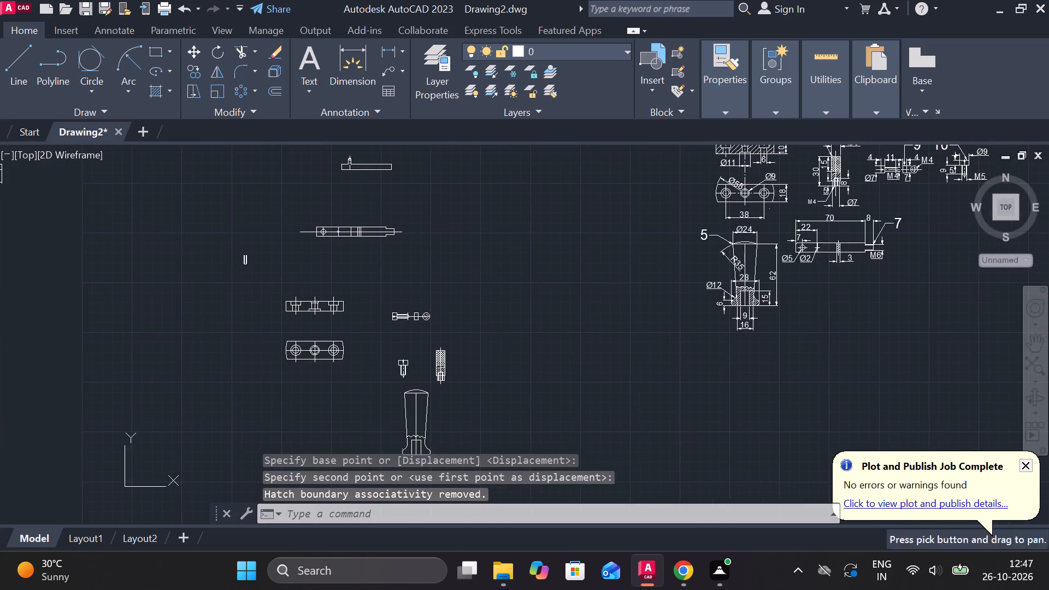
middle_drag(497, 352, 618, 288)
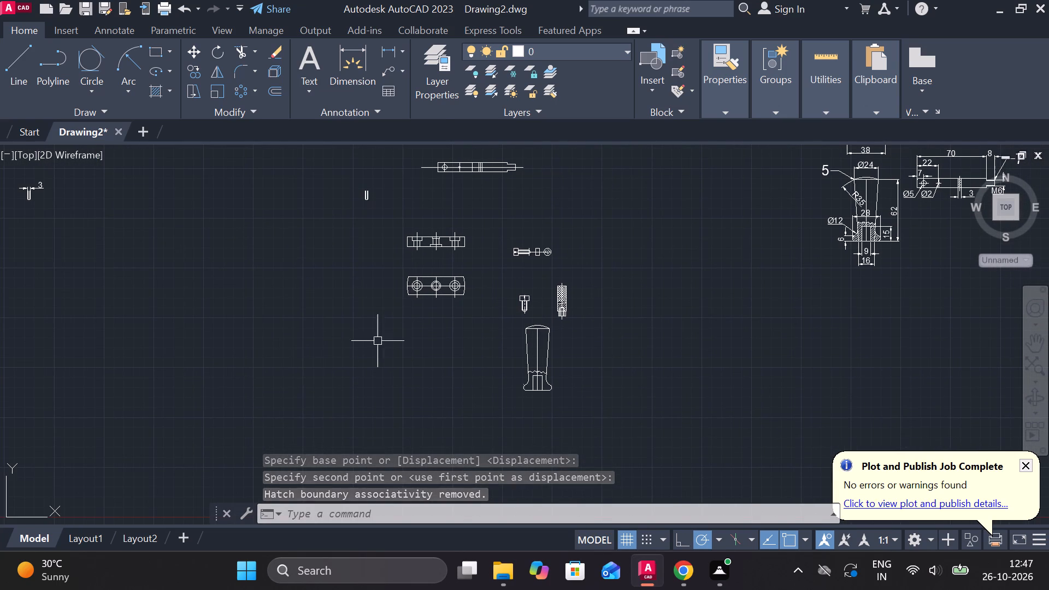
middle_drag(368, 280, 675, 273)
scroll(631, 279, down, 1)
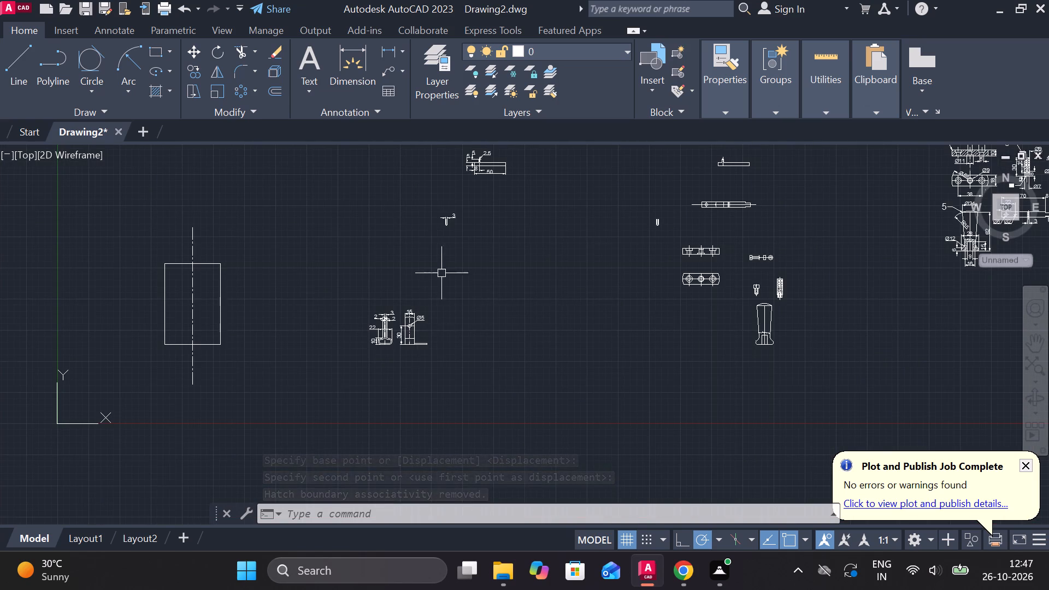
middle_drag(458, 241, 451, 347)
scroll(483, 235, up, 3)
scroll(463, 334, up, 1)
middle_drag(472, 371, 488, 304)
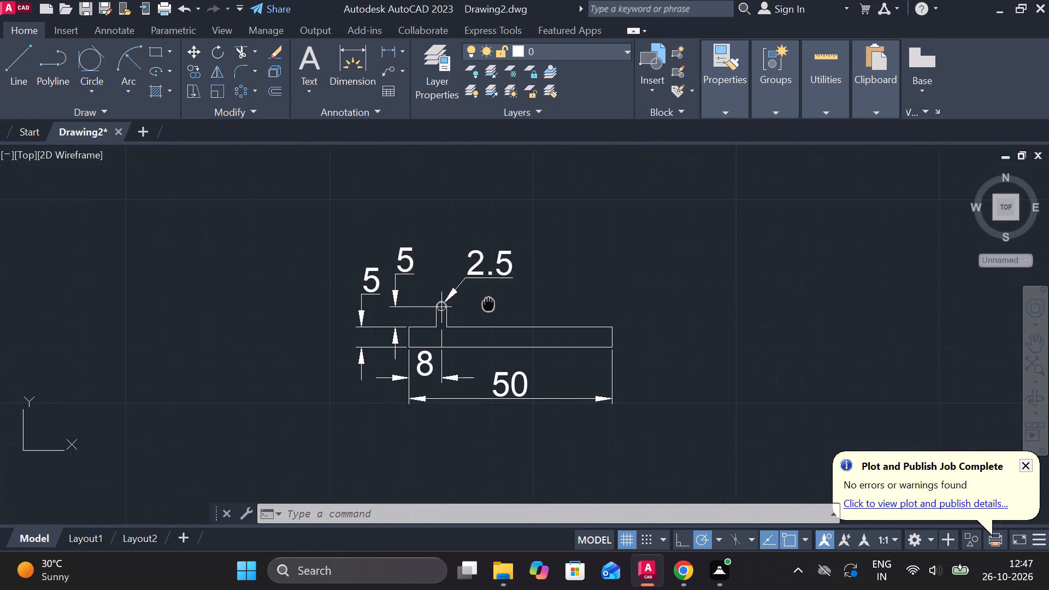
scroll(426, 333, up, 3)
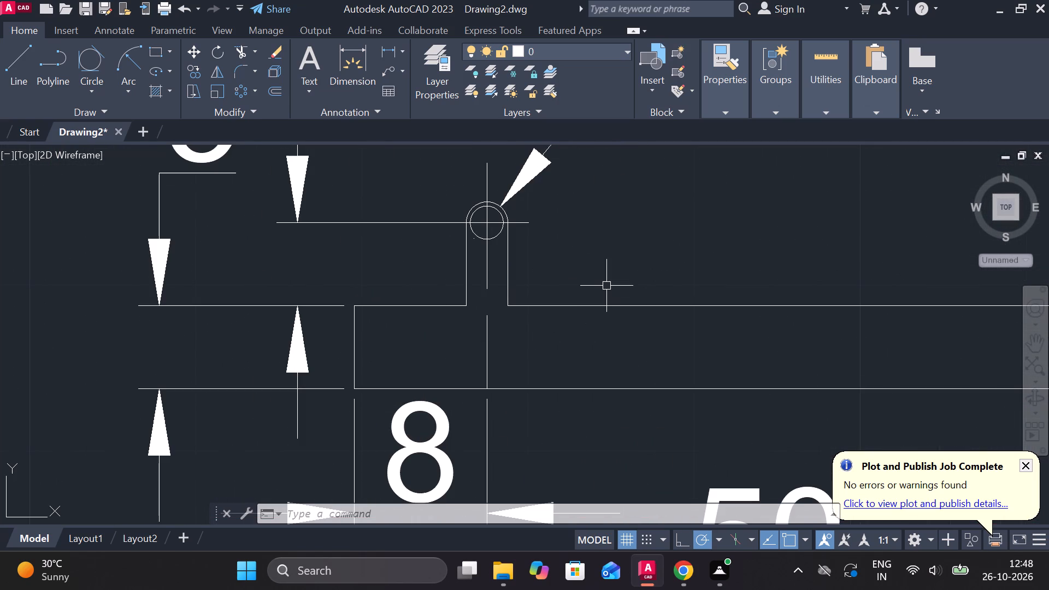
scroll(565, 309, down, 2)
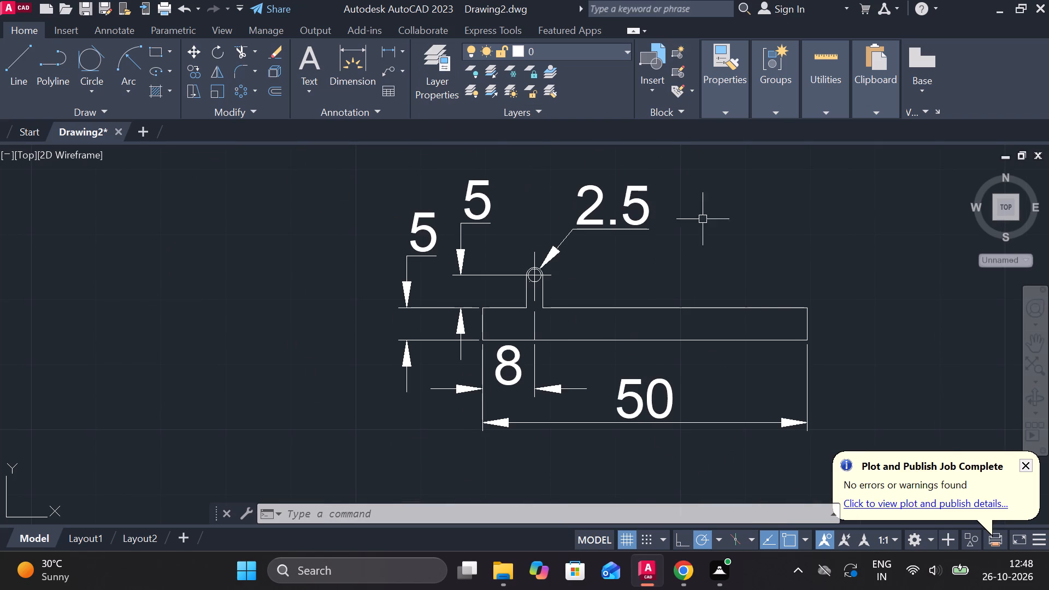
scroll(577, 266, up, 2)
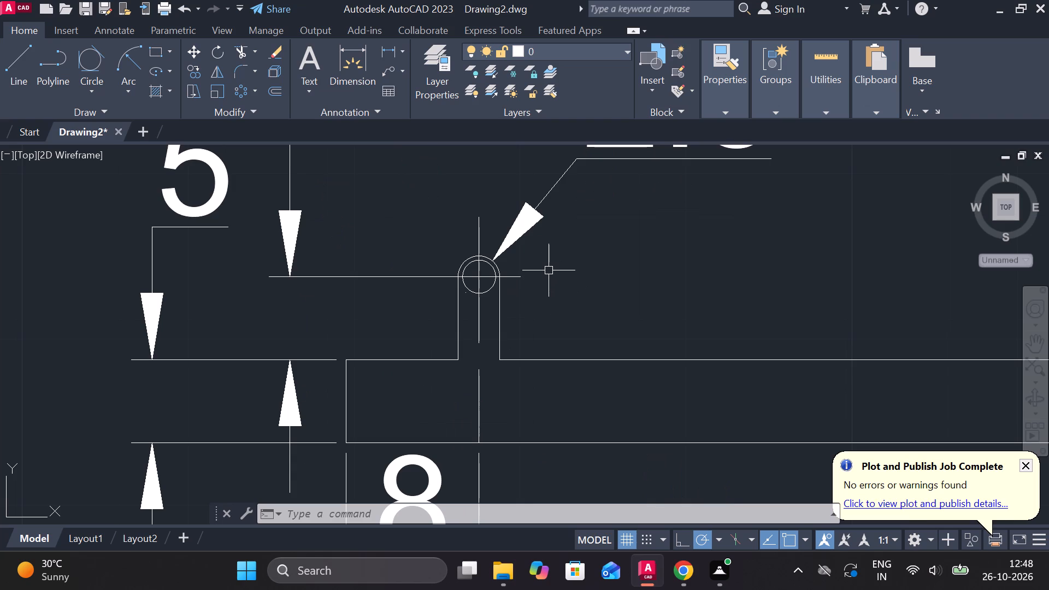
scroll(549, 270, down, 2)
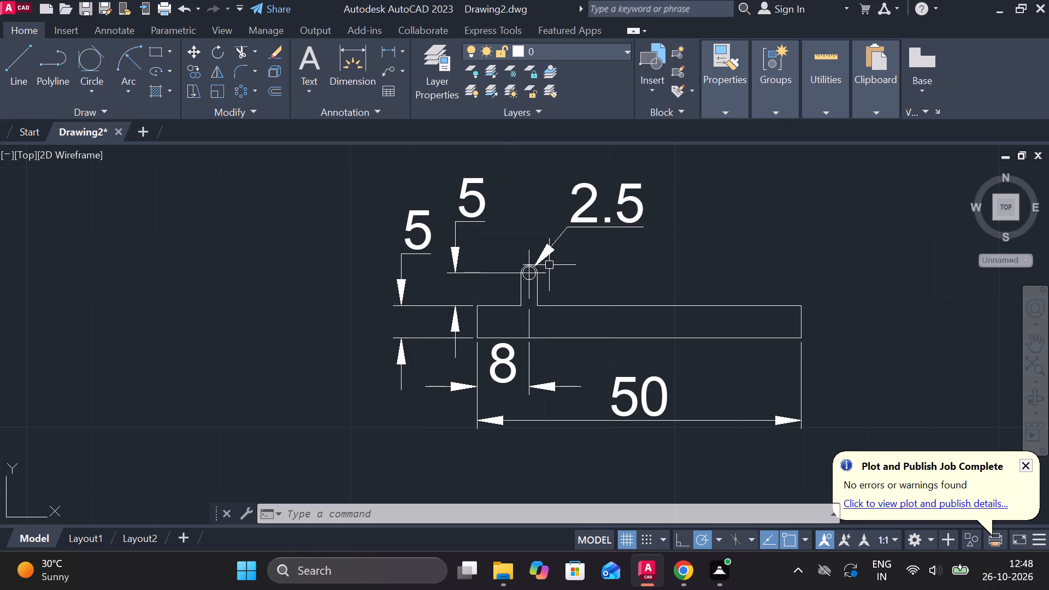
scroll(546, 267, up, 1)
scroll(573, 273, down, 1)
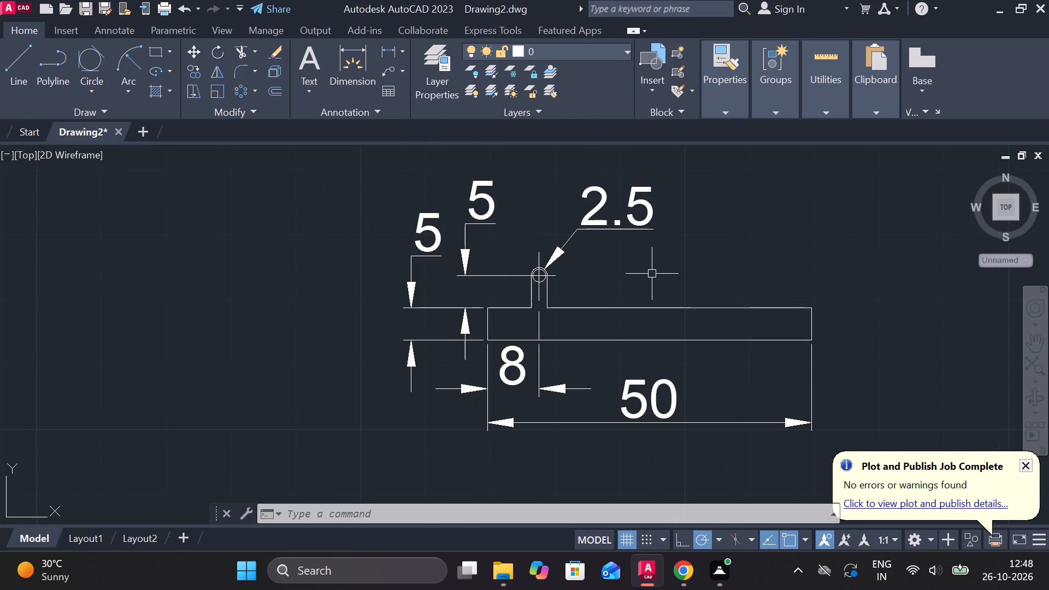
scroll(556, 299, up, 2)
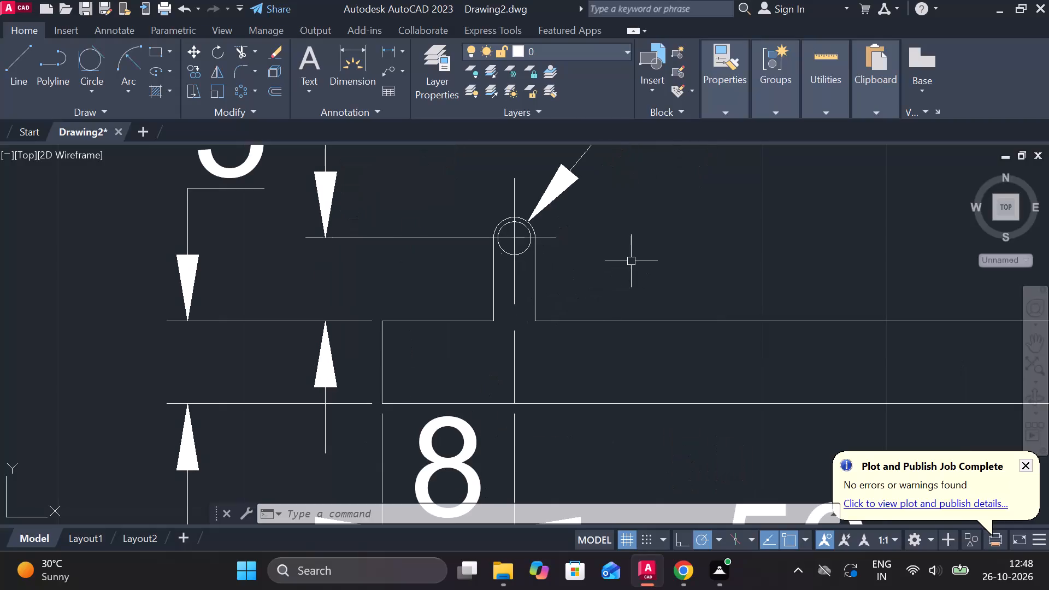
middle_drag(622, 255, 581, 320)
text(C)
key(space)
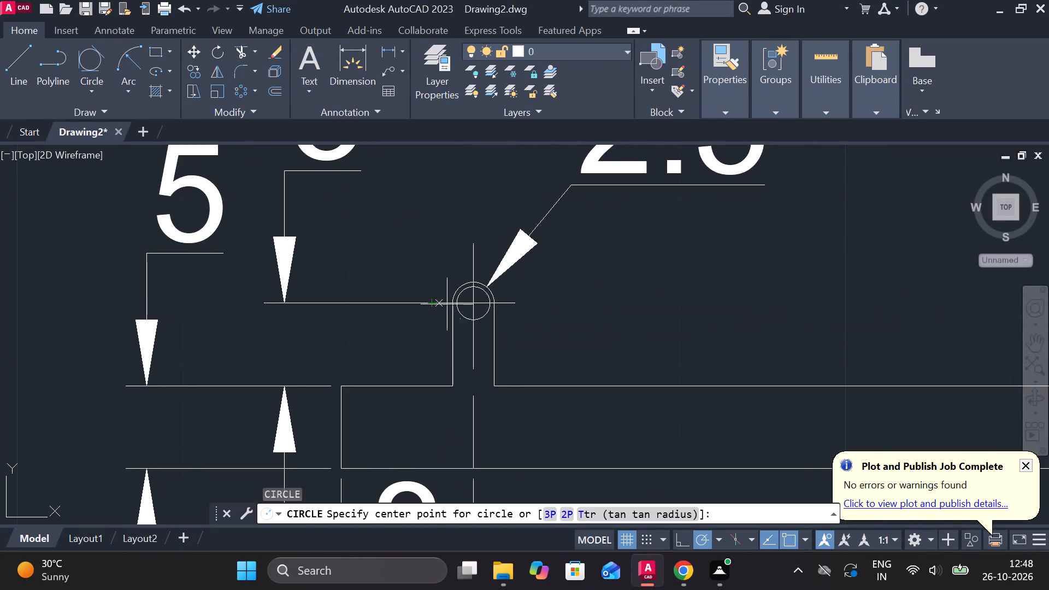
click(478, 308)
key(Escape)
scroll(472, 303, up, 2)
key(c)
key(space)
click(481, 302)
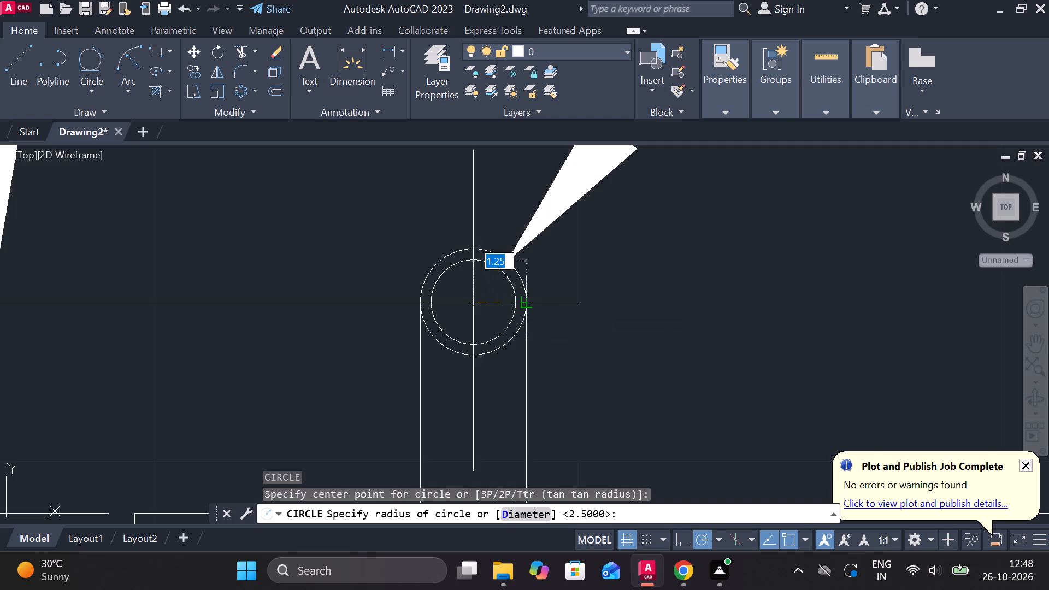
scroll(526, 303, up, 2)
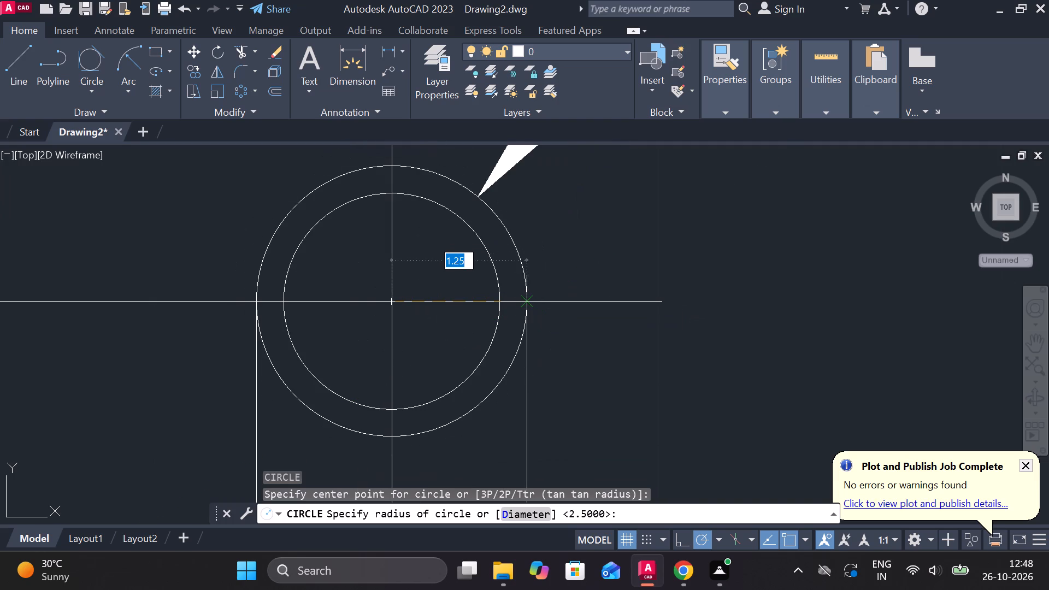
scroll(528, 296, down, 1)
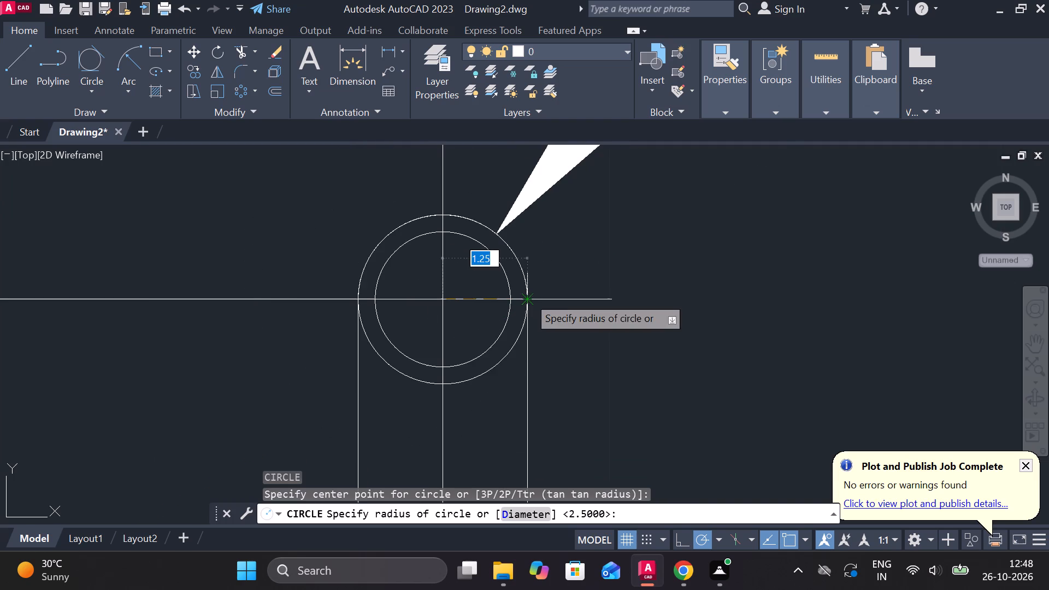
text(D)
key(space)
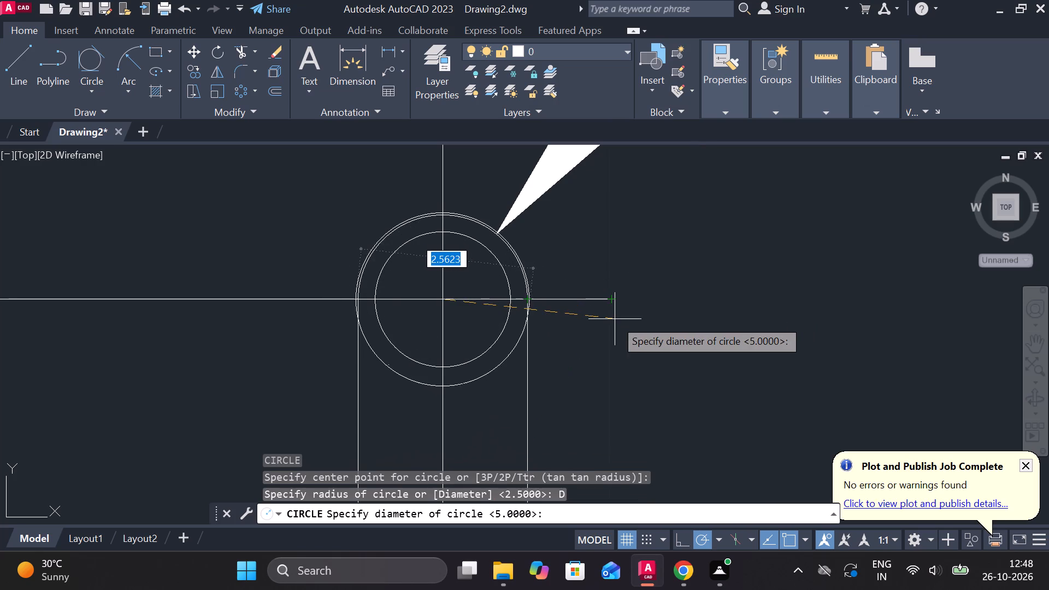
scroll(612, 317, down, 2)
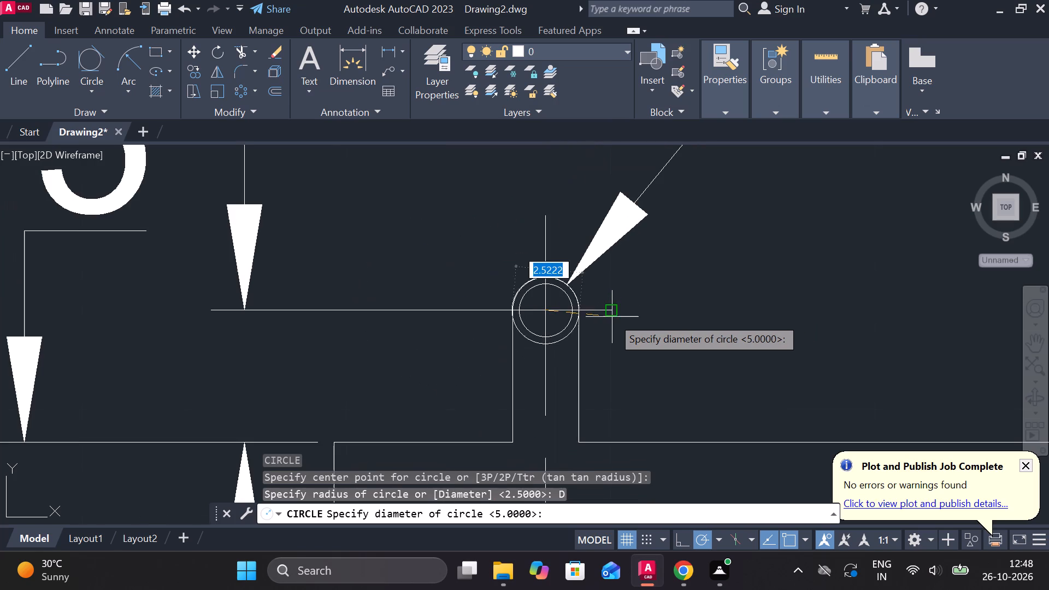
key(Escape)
Add a leader pointing to the upper edge of the 50 mm lugged bar, with the text 8 at height 10.
scroll(665, 324, down, 1)
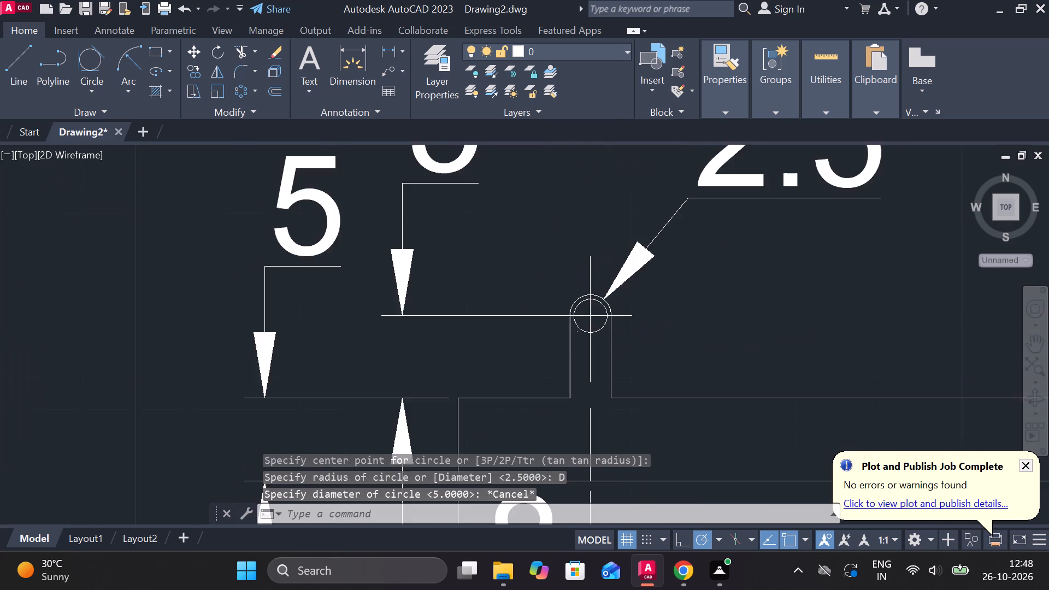
scroll(665, 324, down, 1)
middle_drag(616, 288, 589, 246)
scroll(681, 293, down, 2)
middle_drag(651, 294, 571, 287)
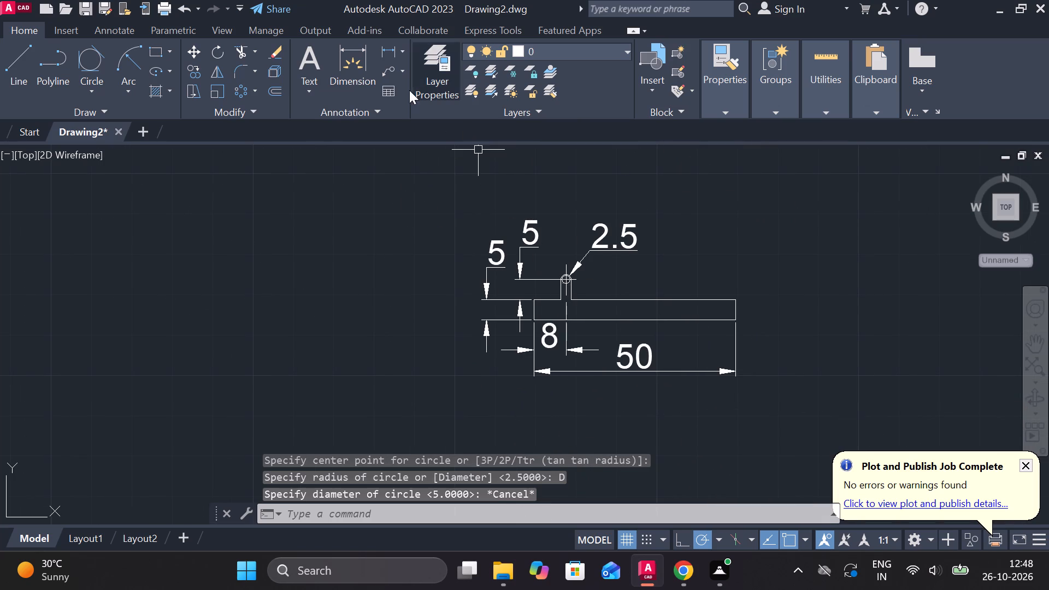
click(381, 76)
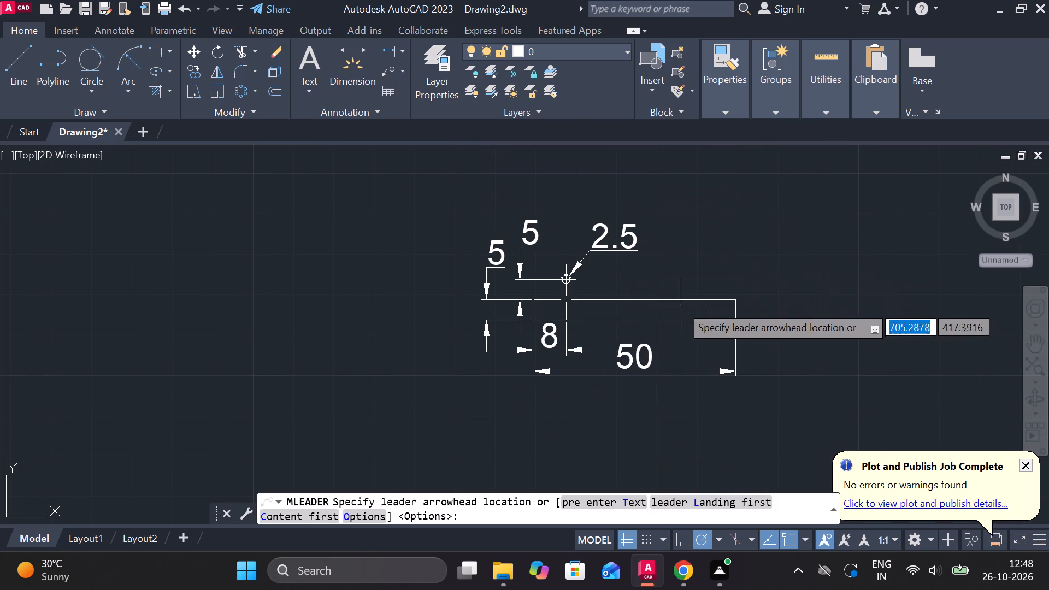
middle_drag(662, 308, 565, 306)
click(559, 299)
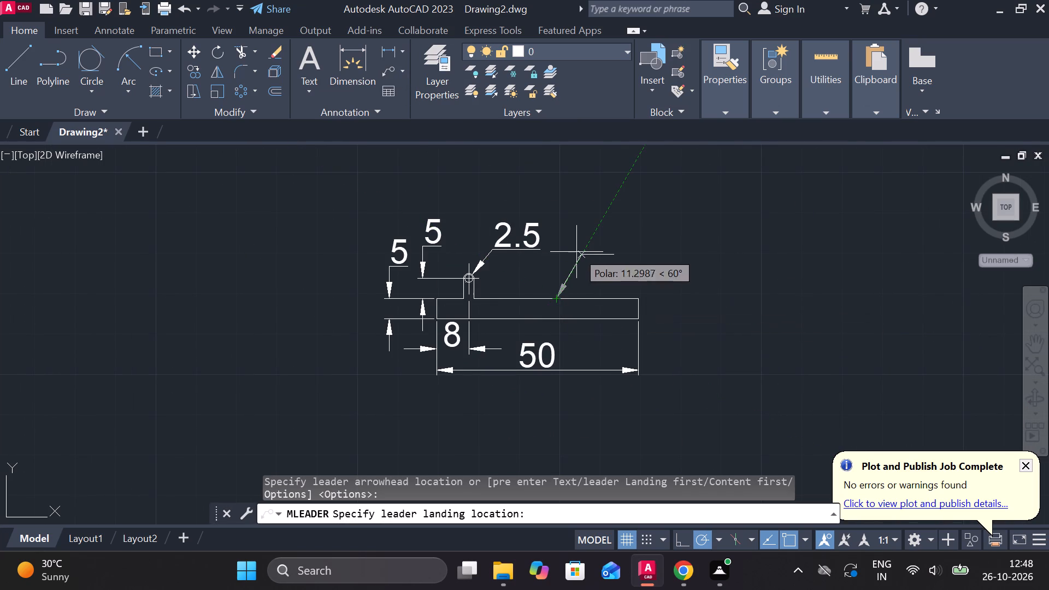
click(580, 248)
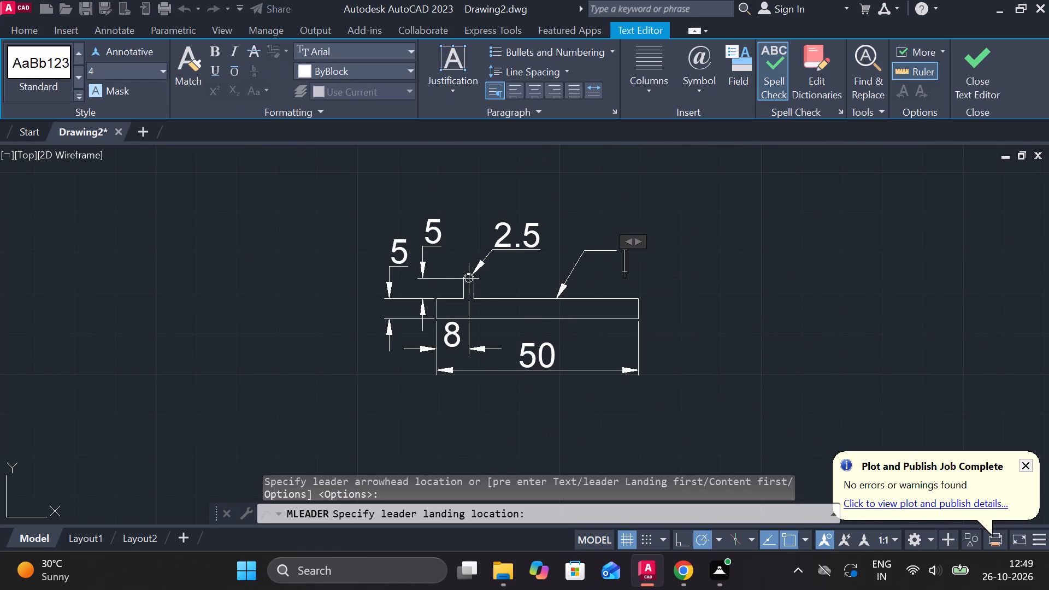
click(99, 73)
text(10)
key(Return)
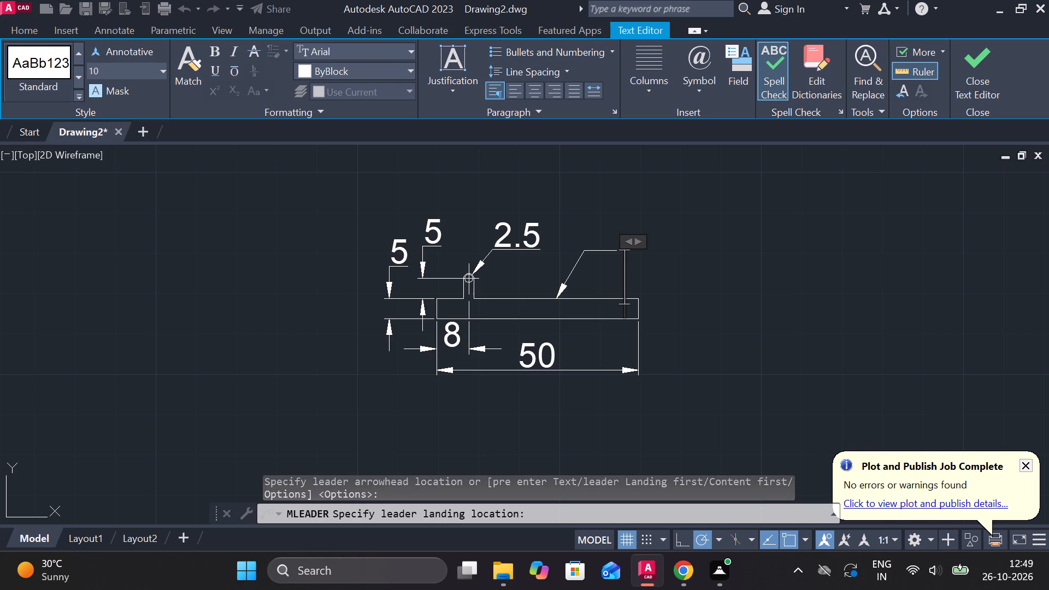
key(8)
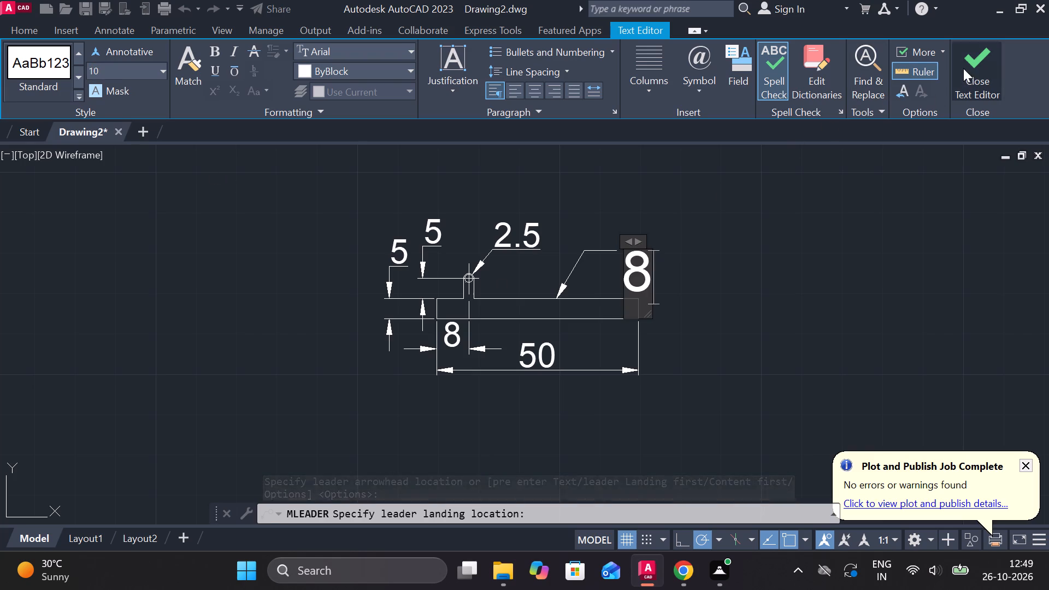
click(963, 68)
Move the lugged bar with its dimensions and leader 8 into the collected parts, beside part 7 and below parts 9 and 10.
scroll(658, 294, down, 1)
click(456, 235)
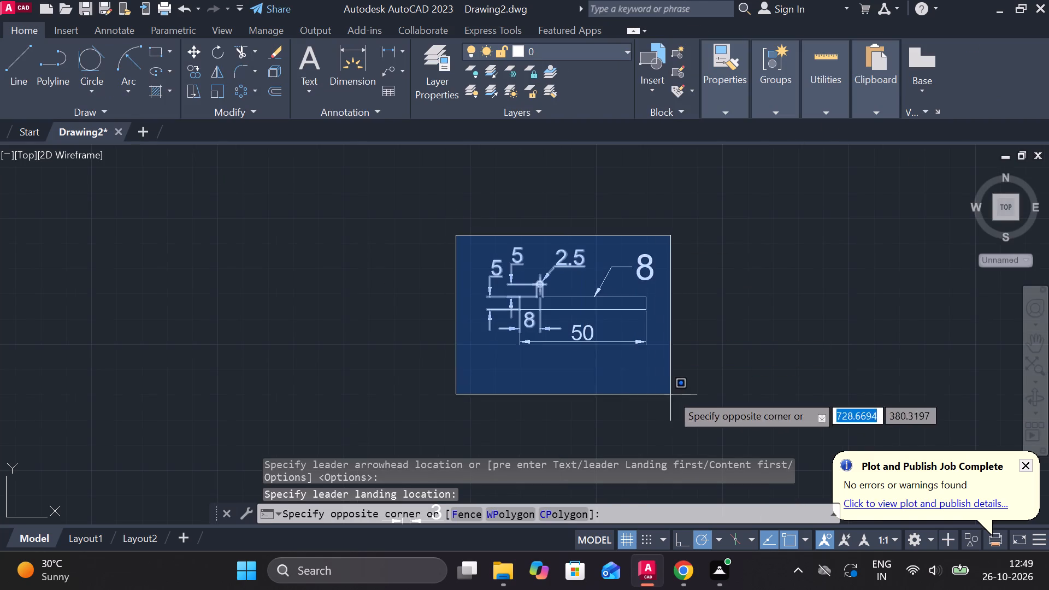
click(689, 377)
key(m)
key(Return)
click(688, 359)
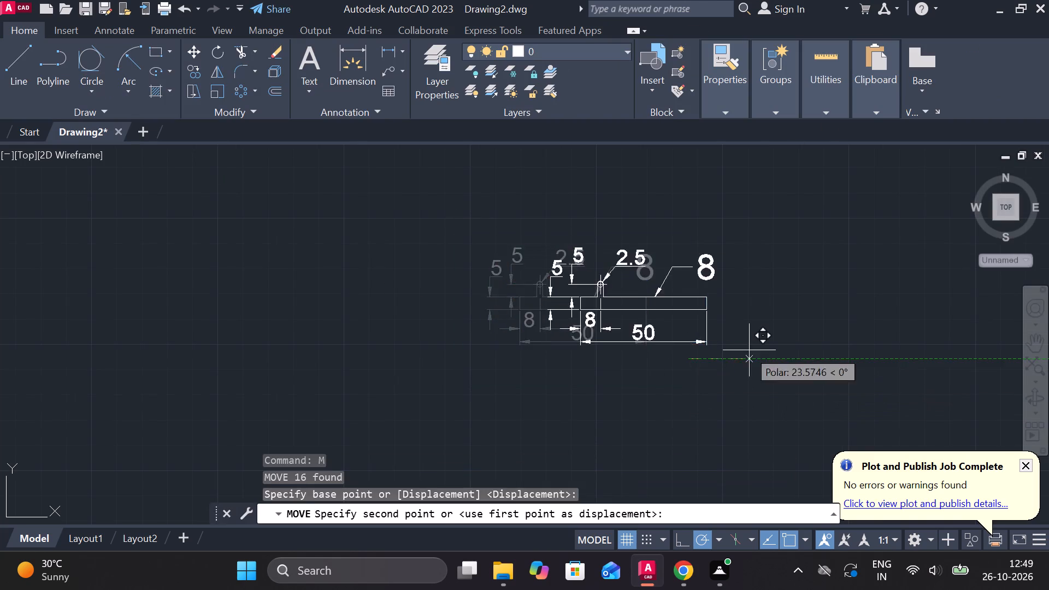
scroll(749, 350, down, 6)
middle_drag(749, 350, 368, 320)
scroll(491, 317, up, 4)
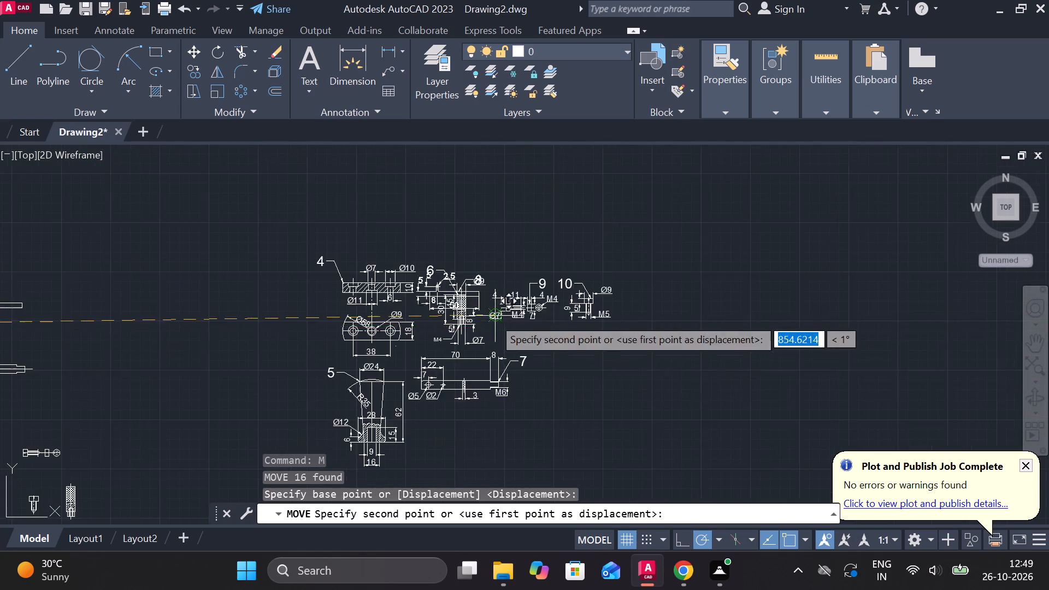
scroll(553, 342, up, 3)
scroll(675, 404, down, 1)
middle_drag(742, 443, 715, 363)
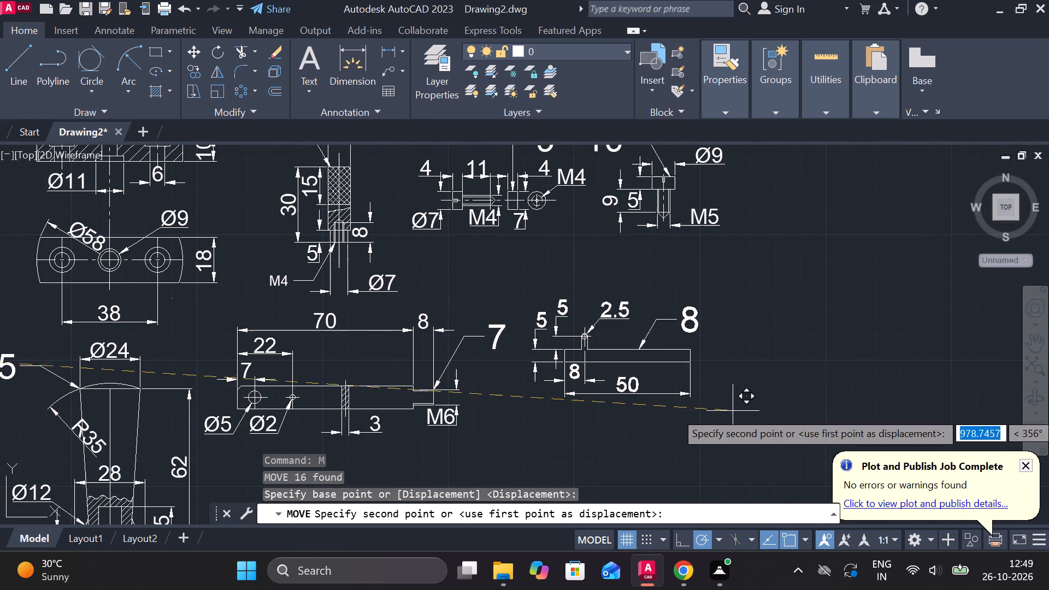
click(733, 371)
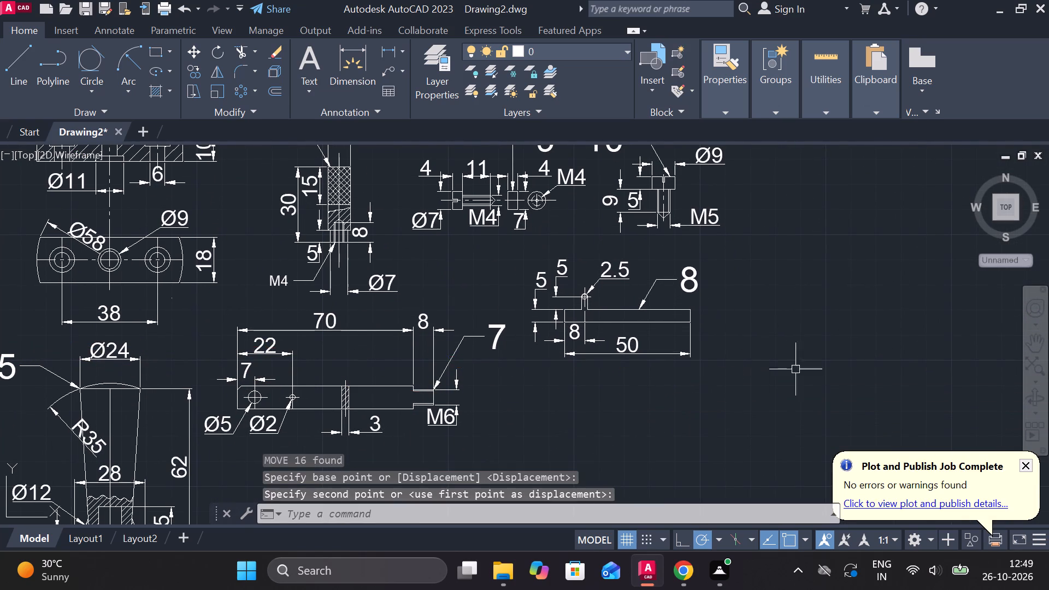
Examine the part views not yet collected, especially the looped clip's front and side views with their dimensions.
scroll(802, 367, down, 2)
scroll(573, 349, down, 1)
middle_drag(399, 343, 520, 263)
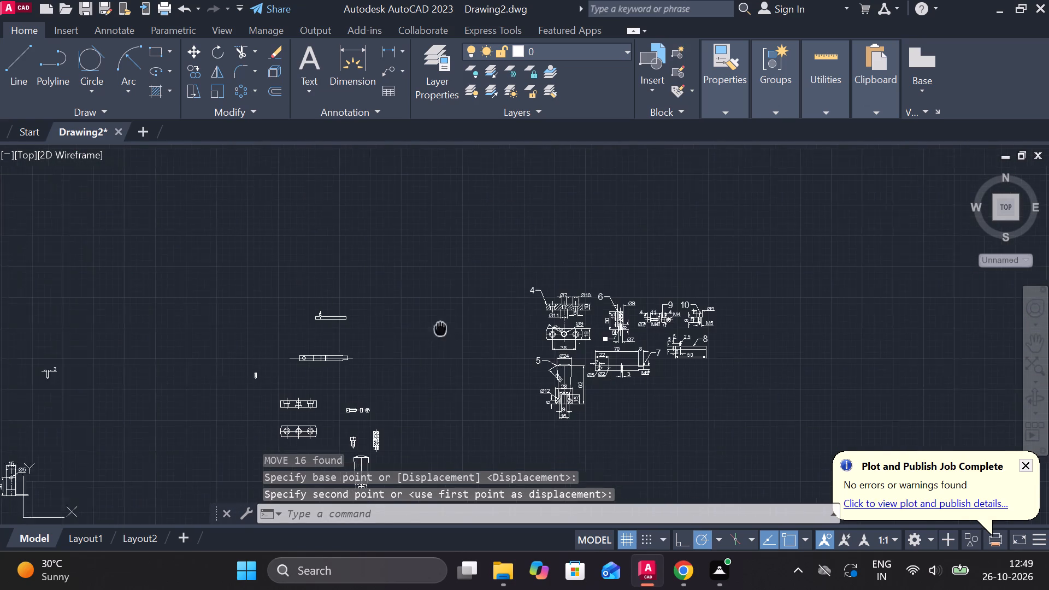
middle_drag(520, 263, 550, 239)
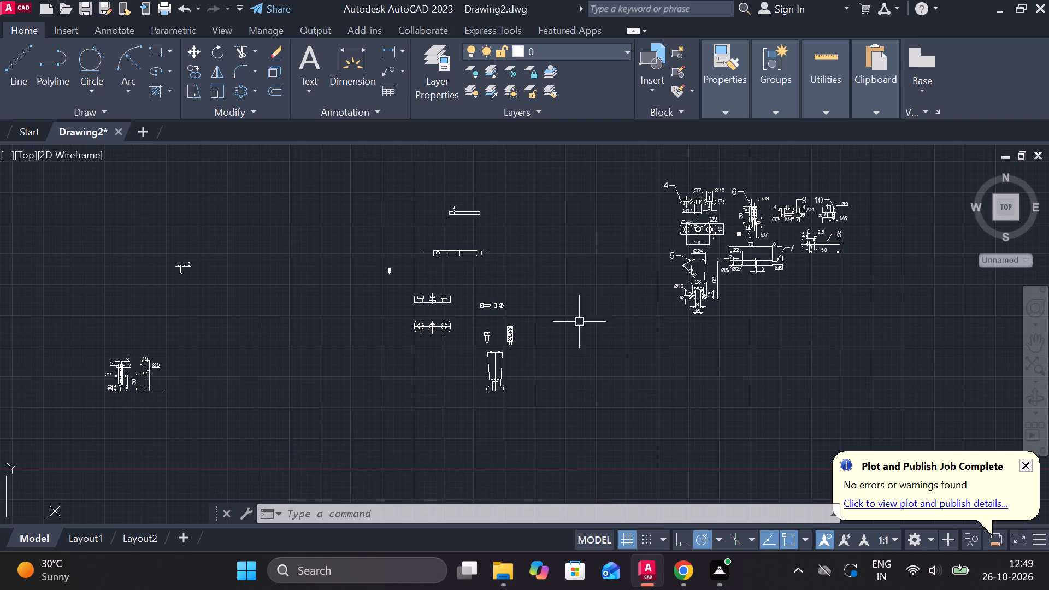
scroll(547, 334, up, 3)
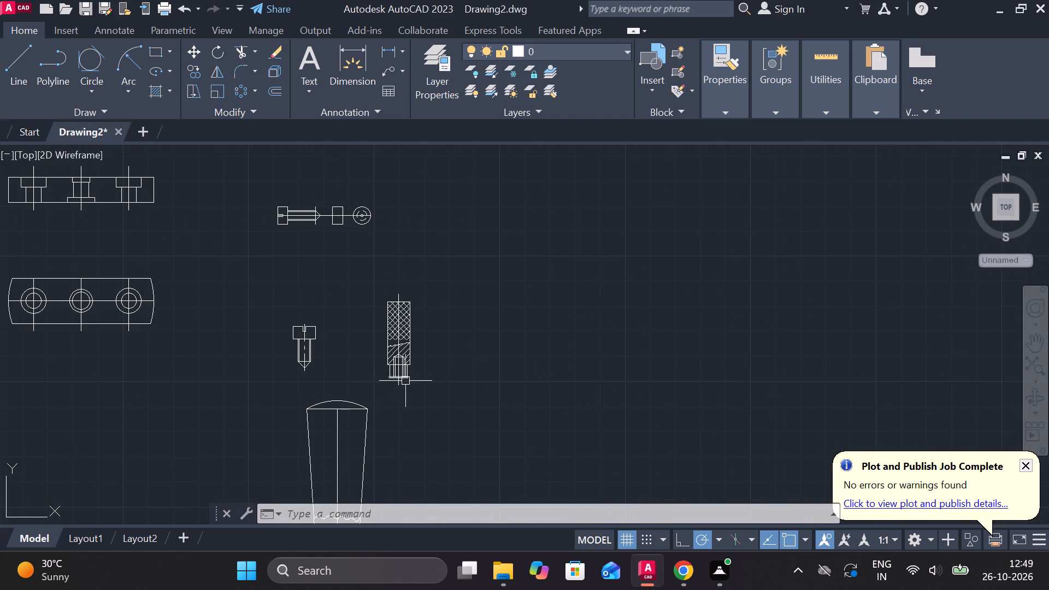
scroll(375, 379, up, 2)
scroll(444, 362, down, 5)
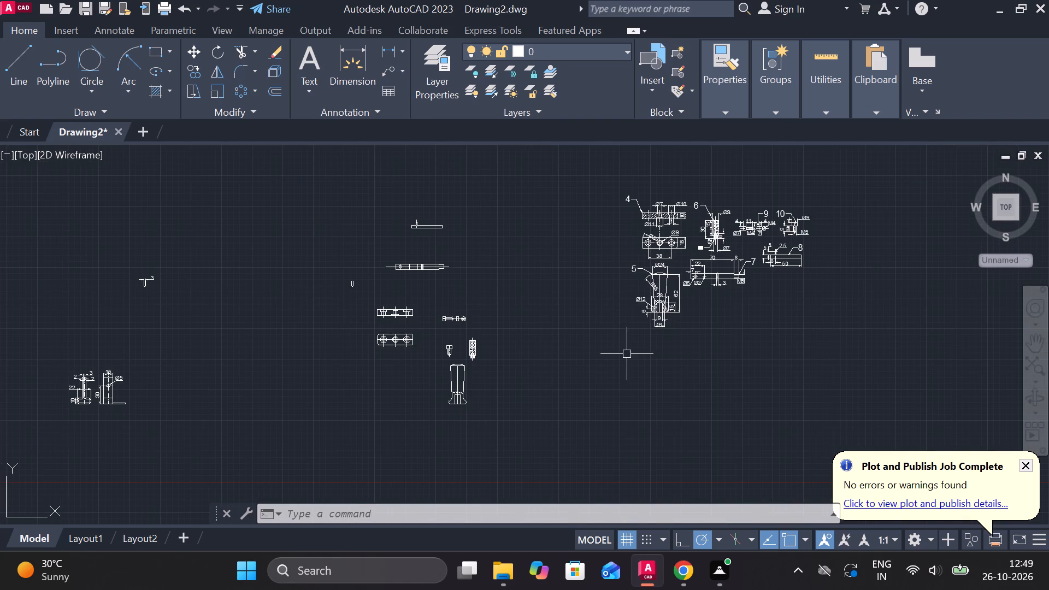
scroll(755, 316, up, 1)
middle_drag(754, 332, 752, 346)
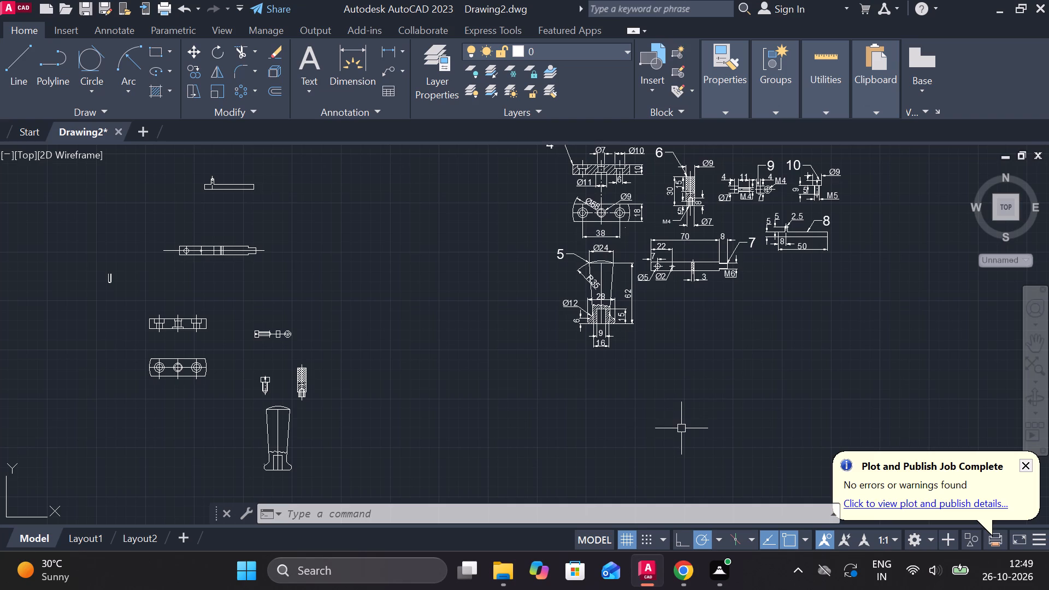
middle_drag(464, 421, 716, 306)
middle_drag(402, 322, 434, 404)
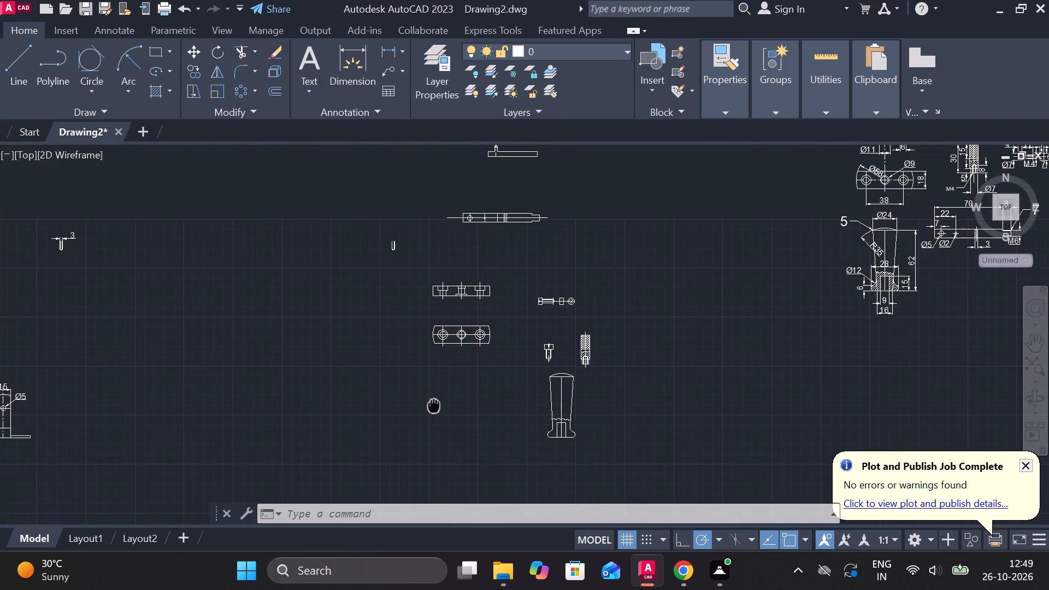
scroll(520, 309, down, 1)
middle_drag(85, 322, 461, 329)
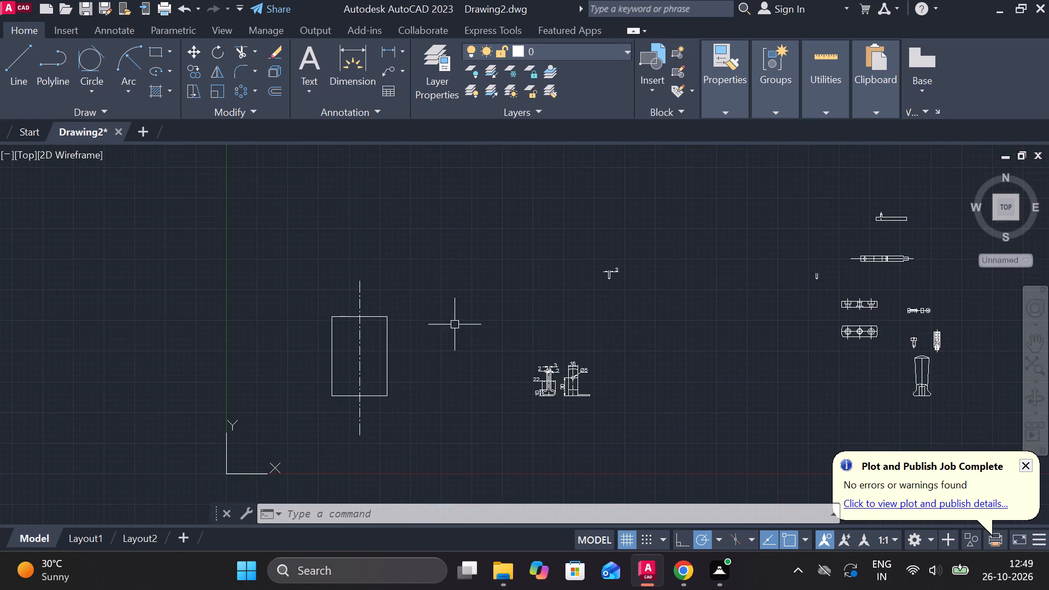
scroll(576, 401, up, 3)
scroll(600, 353, down, 2)
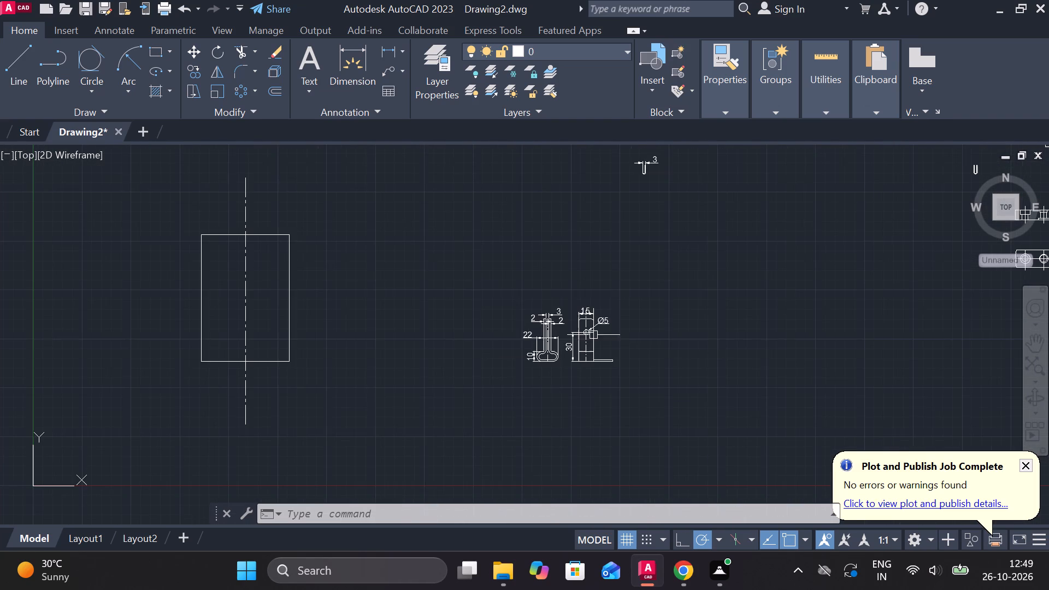
scroll(576, 367, up, 3)
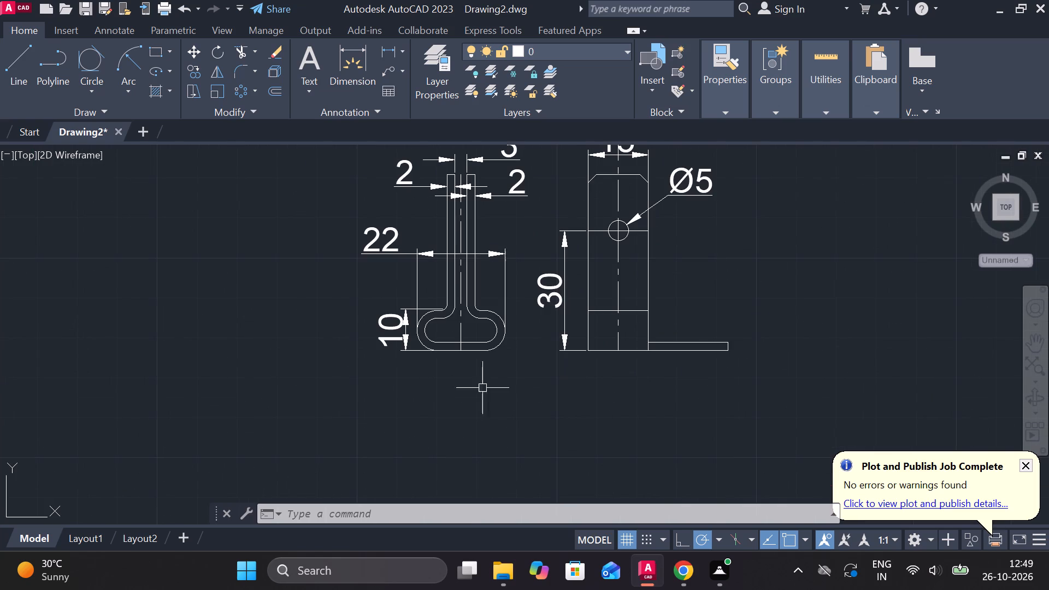
middle_drag(486, 378, 469, 377)
scroll(469, 377, down, 1)
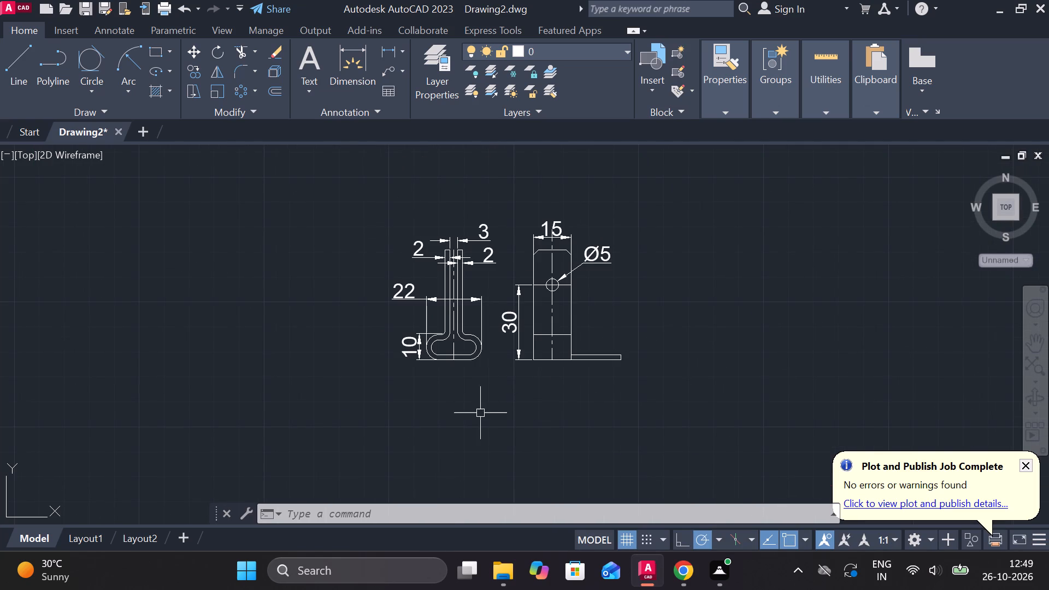
Draw vertical lines about 30 and 27 mm down from the outer sides of the clip's loop, joined by a 22 mm horizontal line.
scroll(480, 413, up, 2)
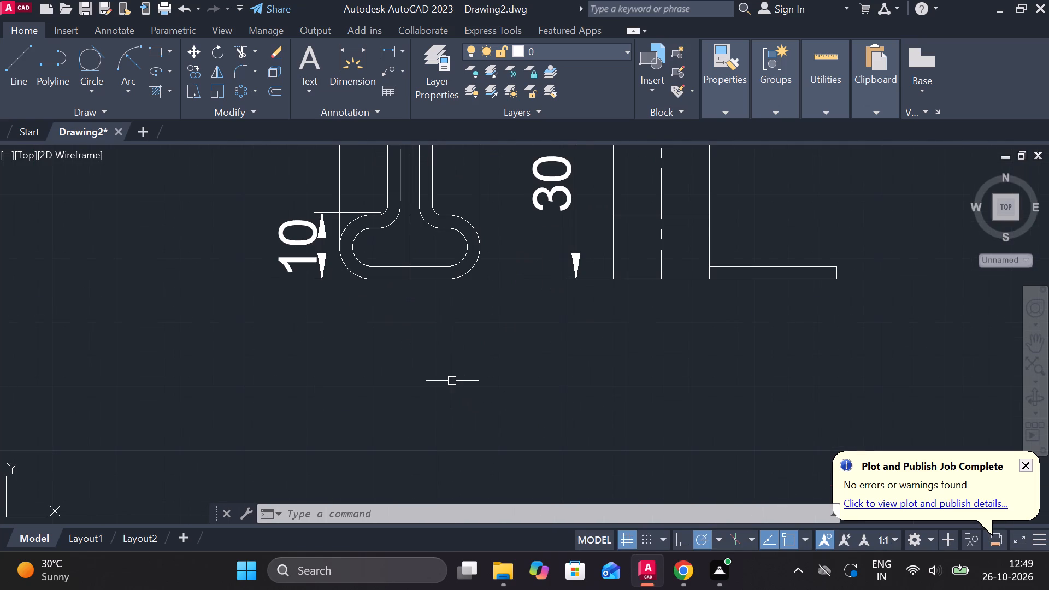
key(l)
key(Return)
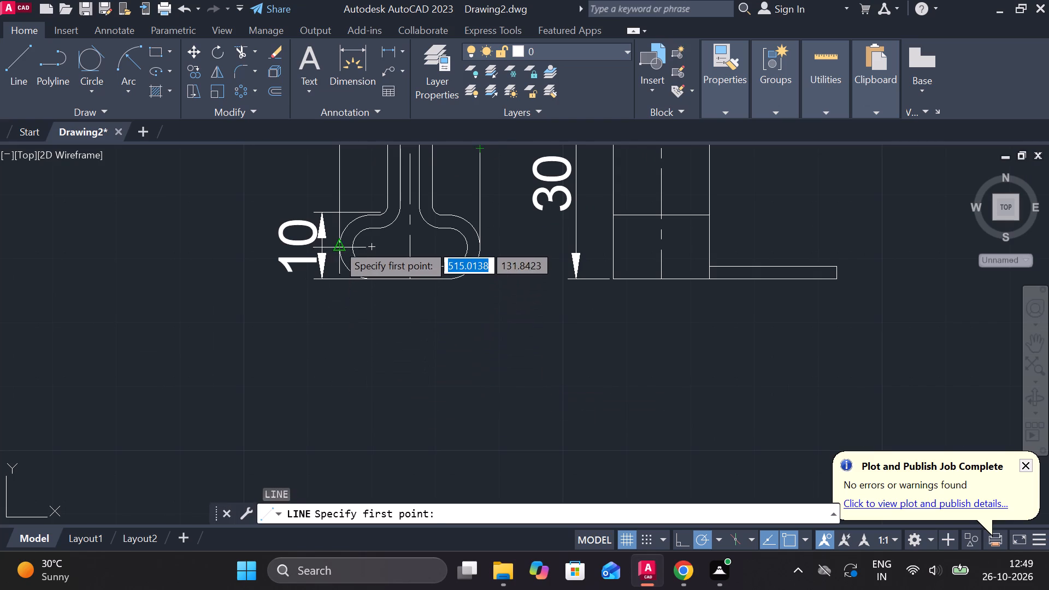
click(337, 244)
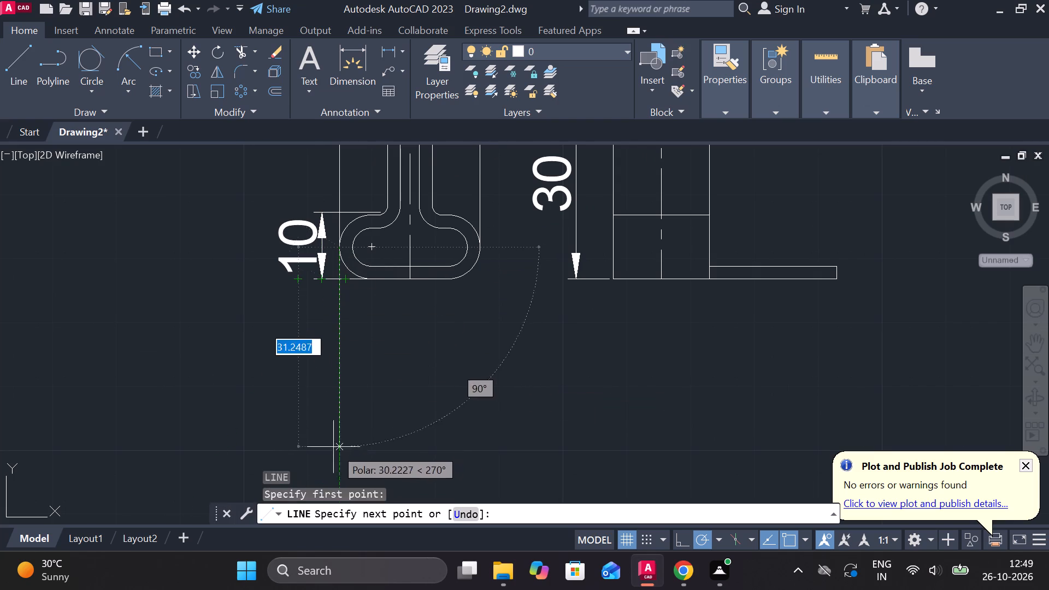
click(334, 435)
key(Escape)
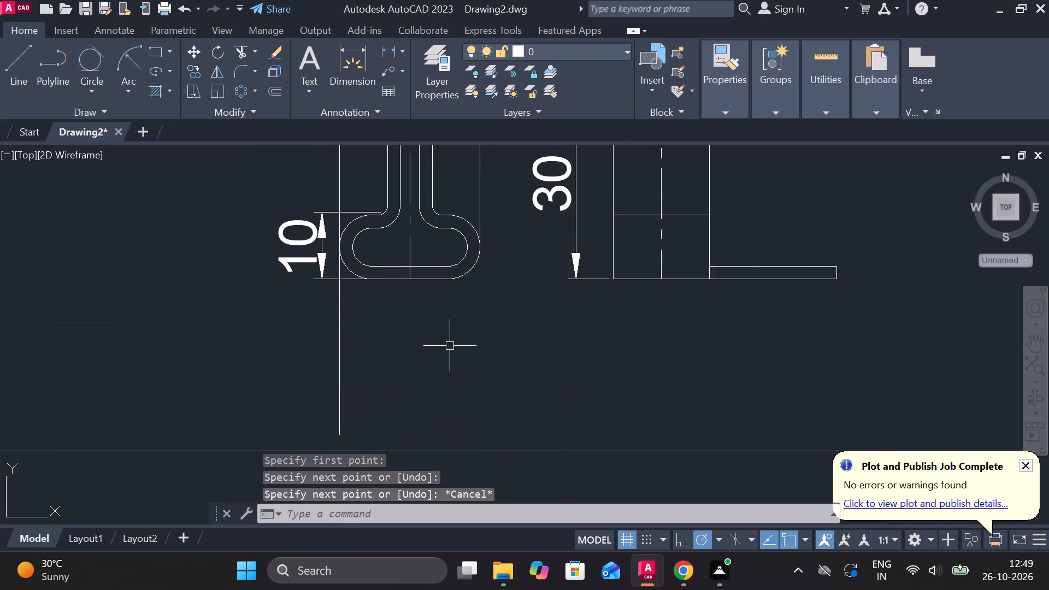
key(space)
click(489, 256)
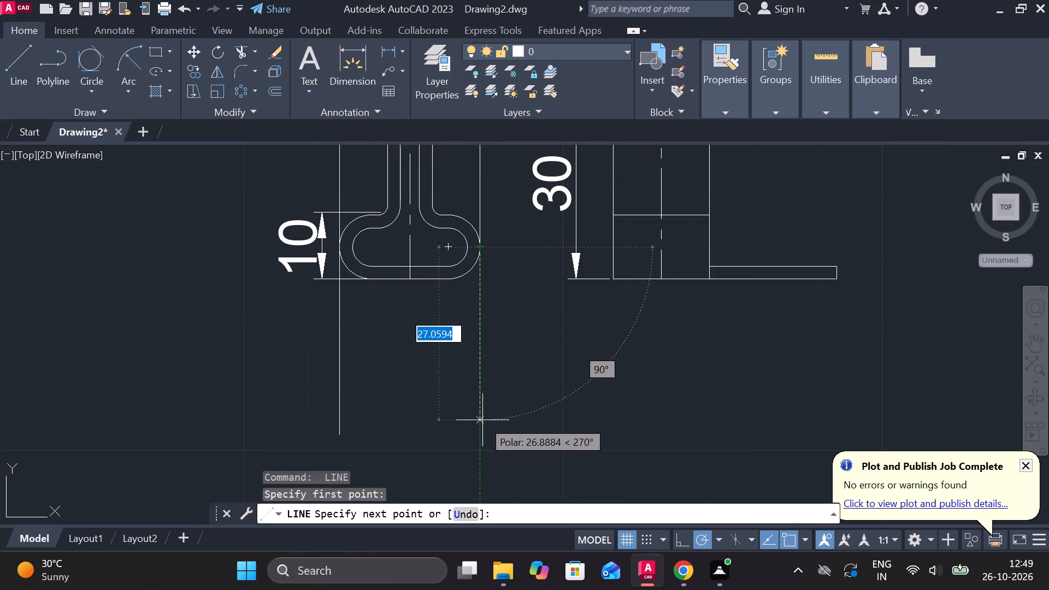
click(482, 423)
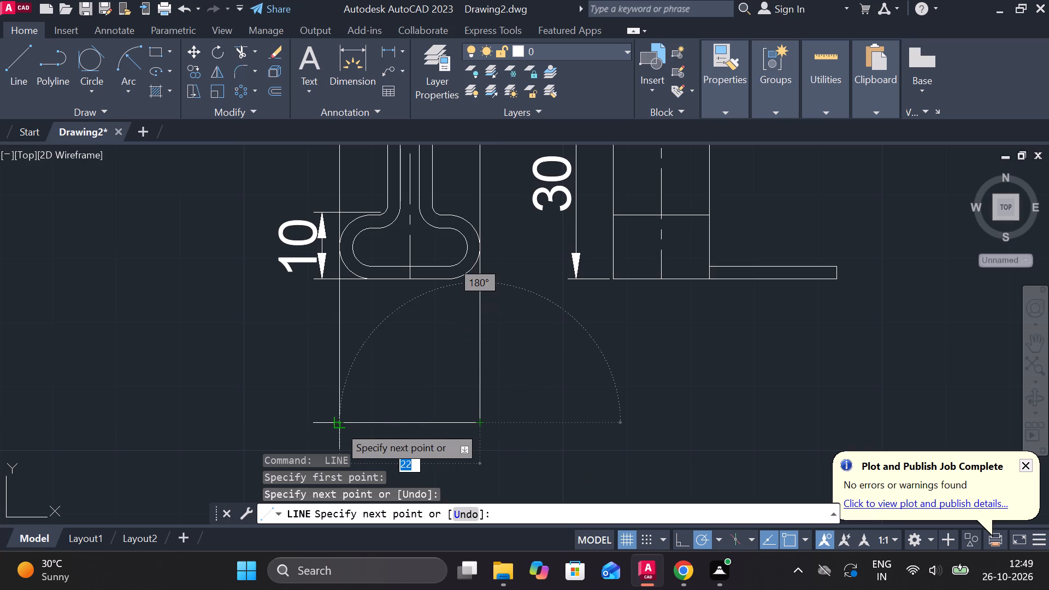
click(339, 426)
key(Escape)
Trim the end of the clip's left projection line that overhangs the new horizontal line.
text(TR)
key(space)
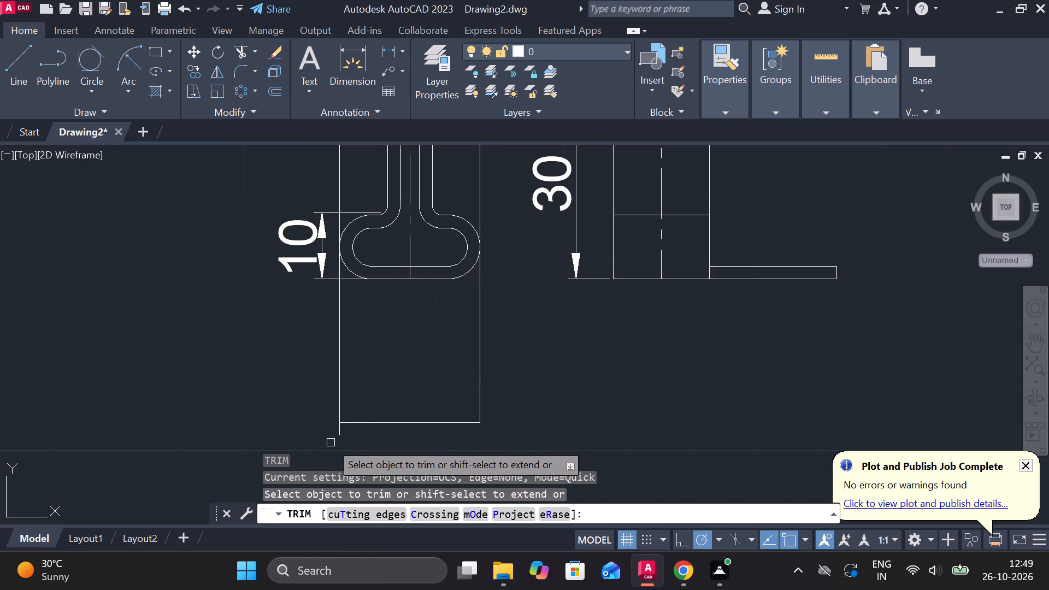
click(340, 437)
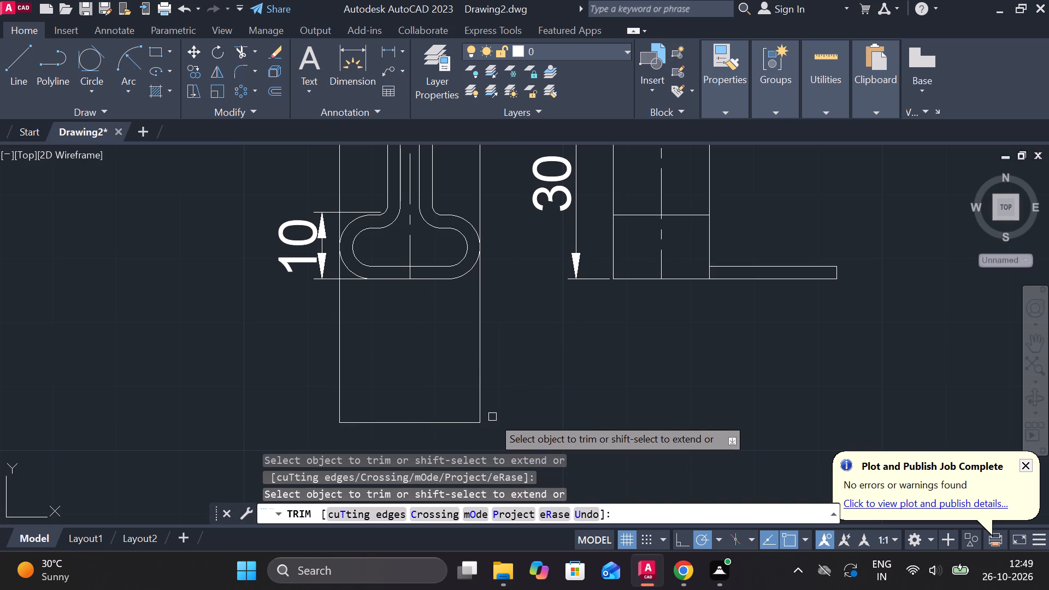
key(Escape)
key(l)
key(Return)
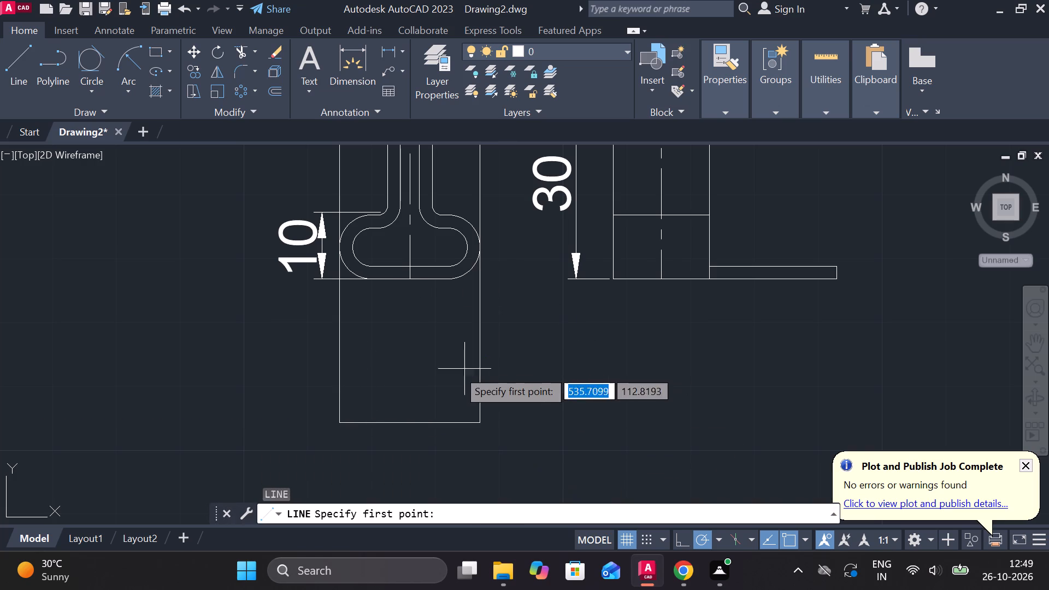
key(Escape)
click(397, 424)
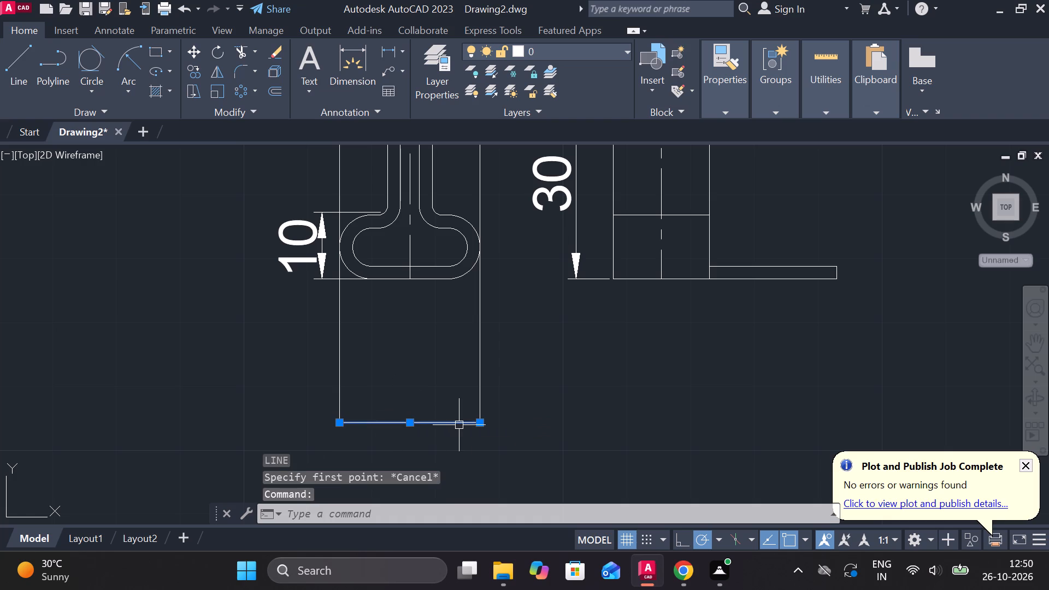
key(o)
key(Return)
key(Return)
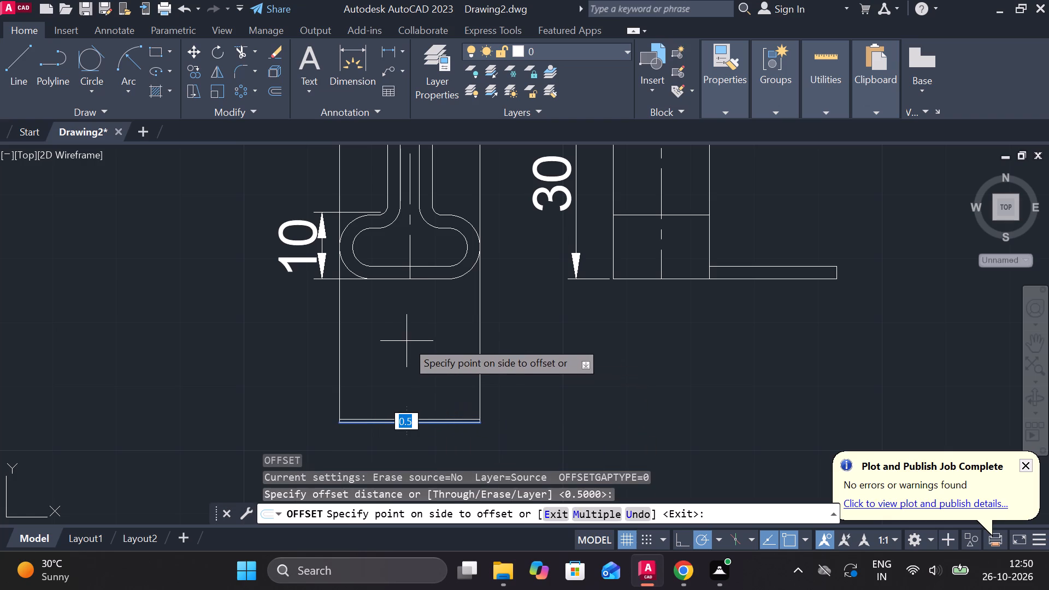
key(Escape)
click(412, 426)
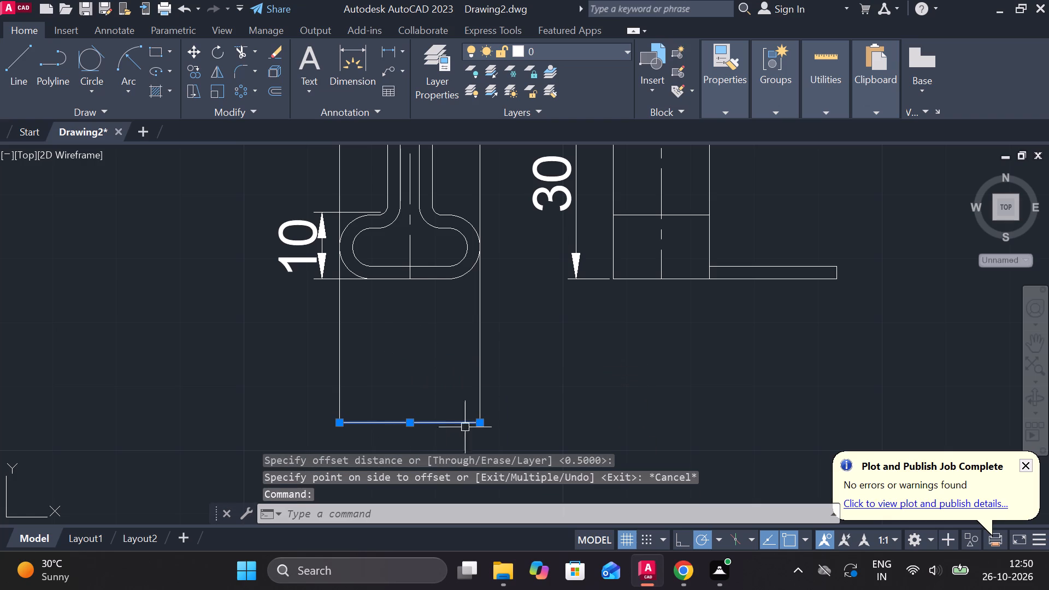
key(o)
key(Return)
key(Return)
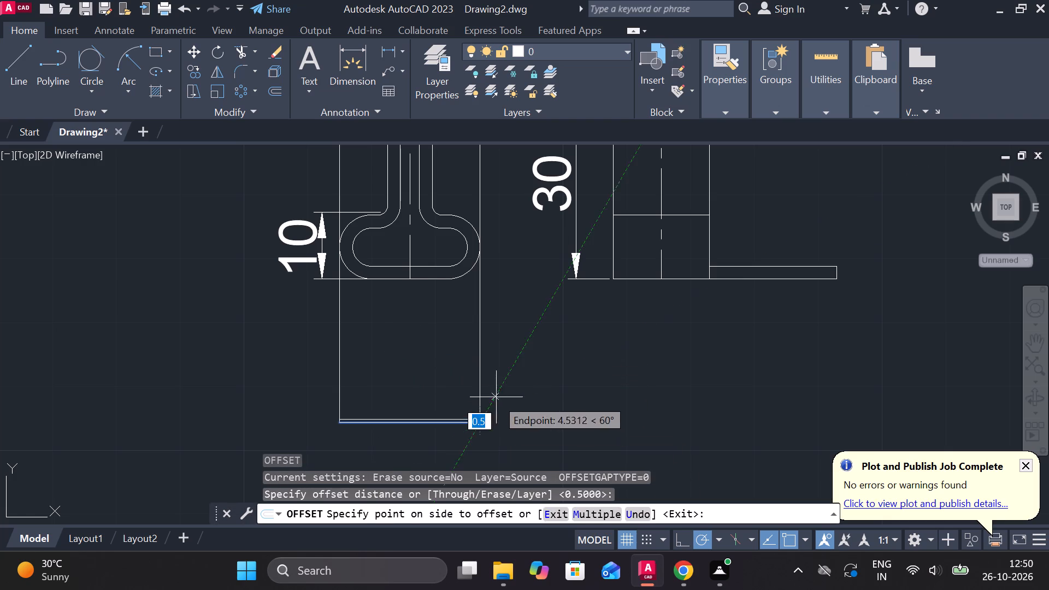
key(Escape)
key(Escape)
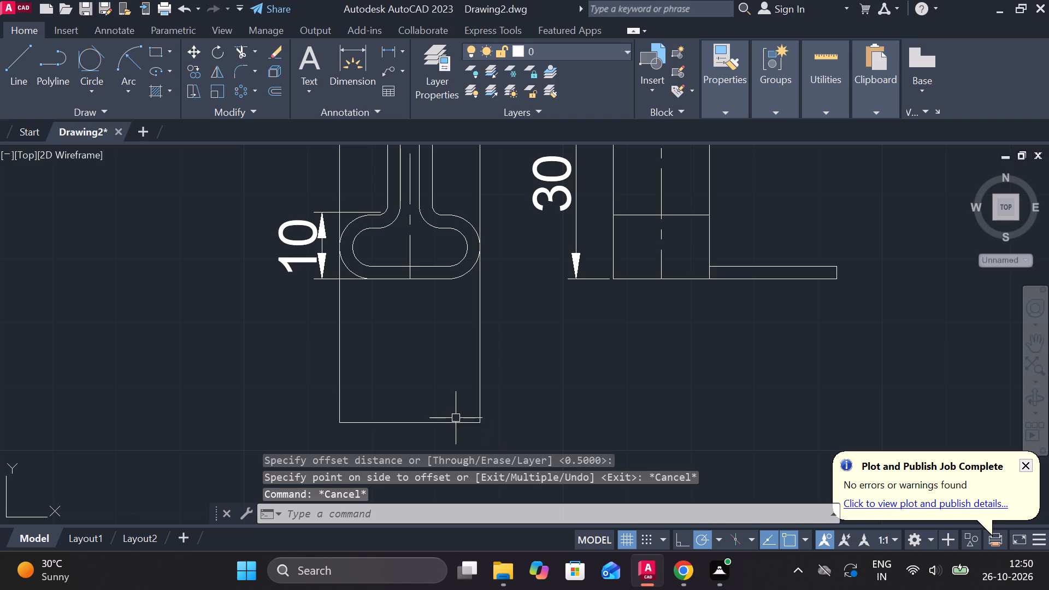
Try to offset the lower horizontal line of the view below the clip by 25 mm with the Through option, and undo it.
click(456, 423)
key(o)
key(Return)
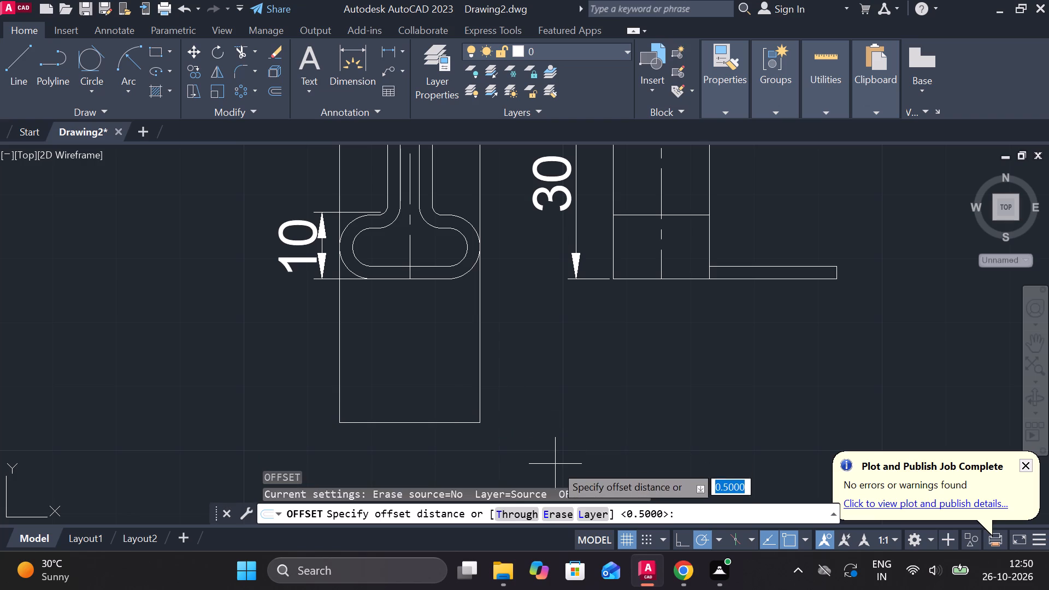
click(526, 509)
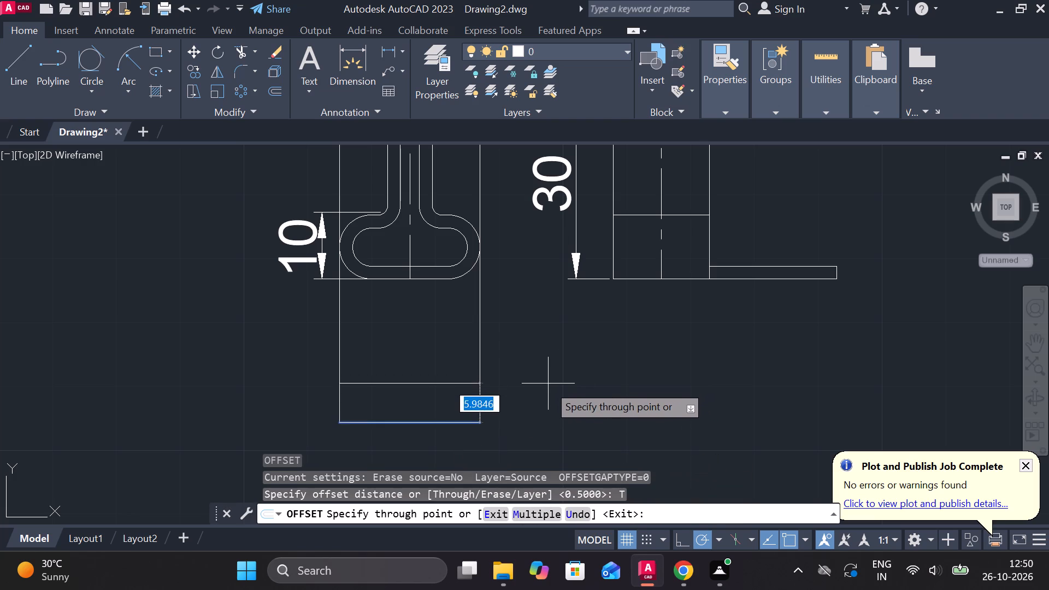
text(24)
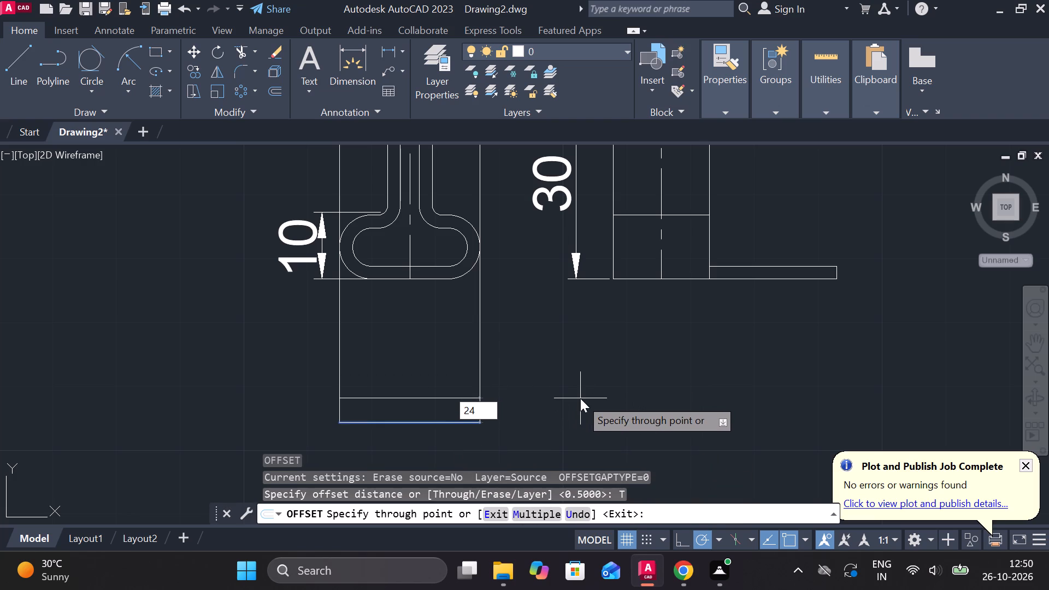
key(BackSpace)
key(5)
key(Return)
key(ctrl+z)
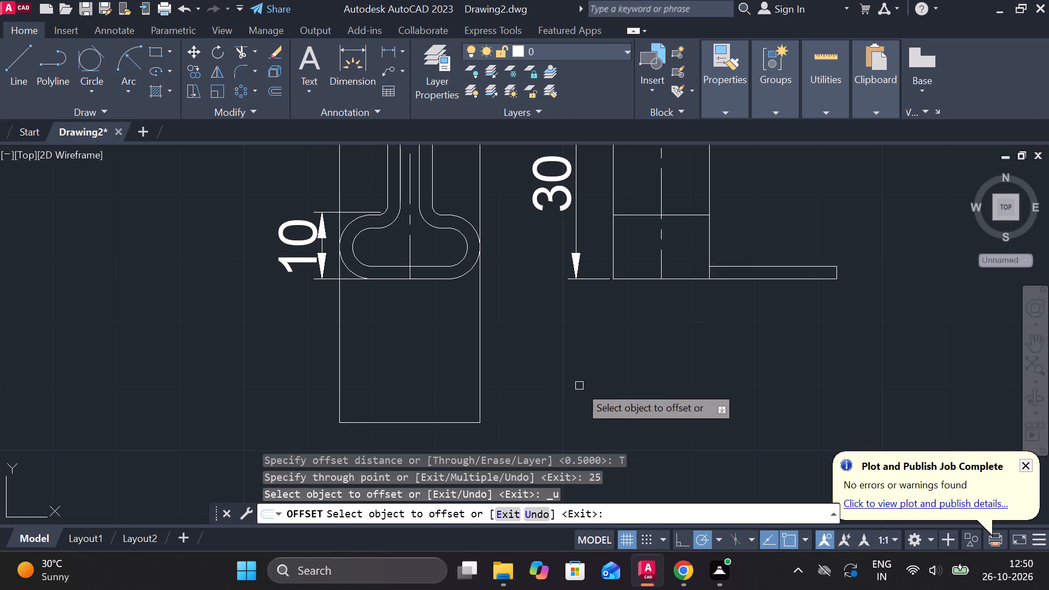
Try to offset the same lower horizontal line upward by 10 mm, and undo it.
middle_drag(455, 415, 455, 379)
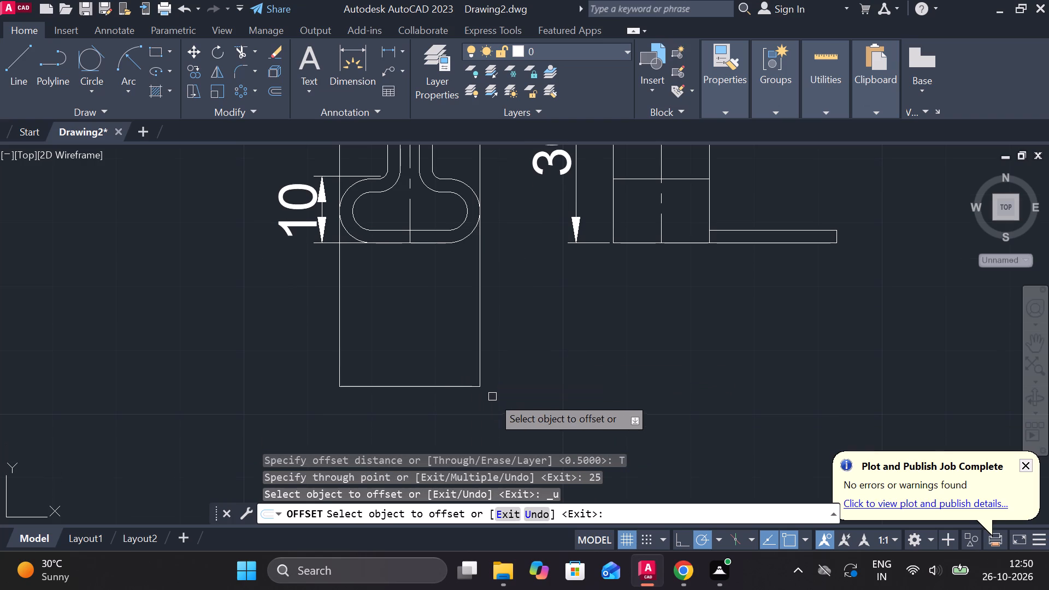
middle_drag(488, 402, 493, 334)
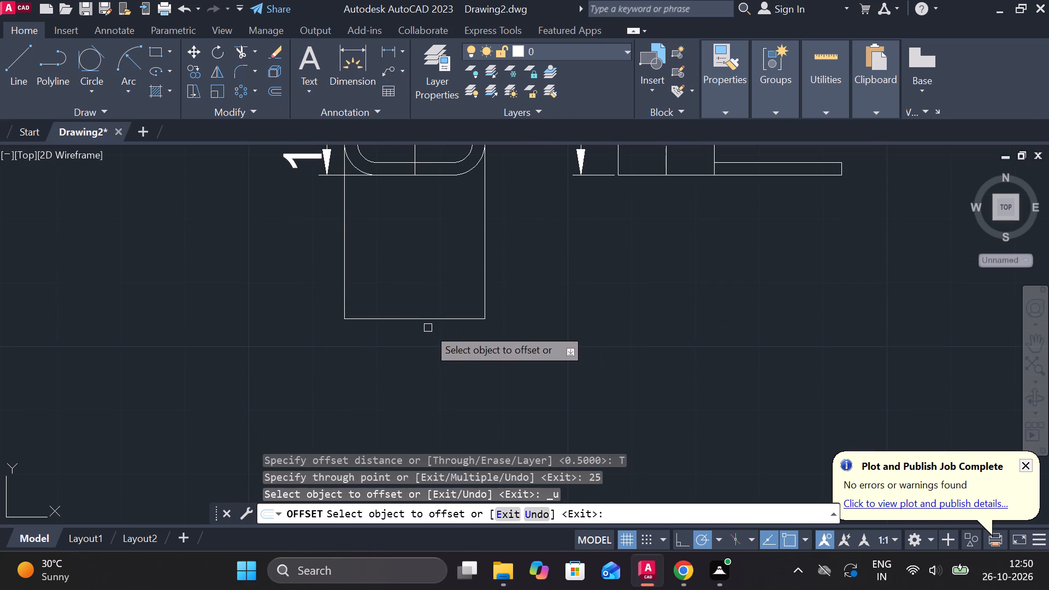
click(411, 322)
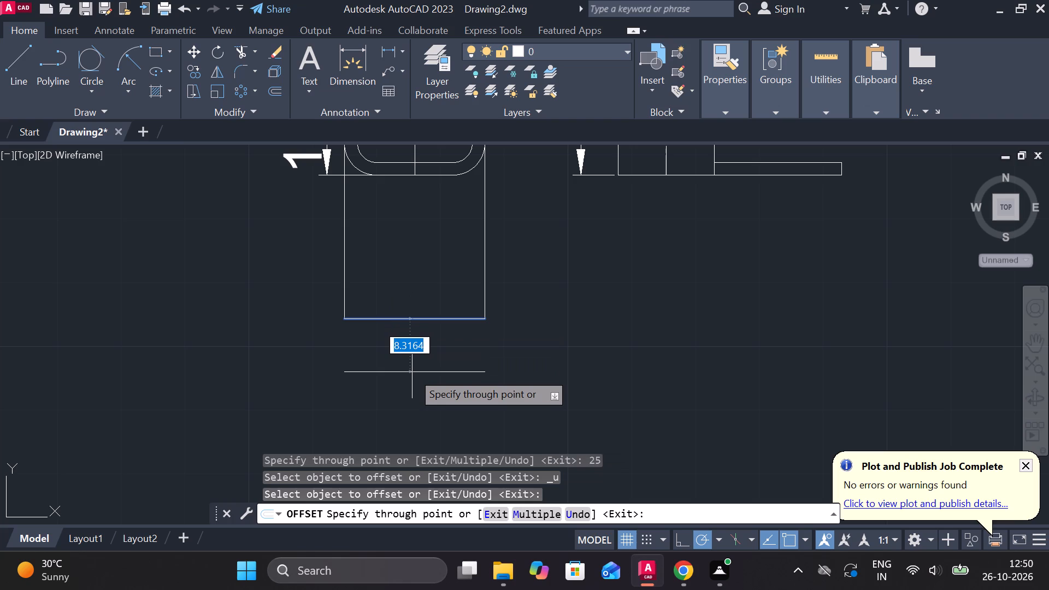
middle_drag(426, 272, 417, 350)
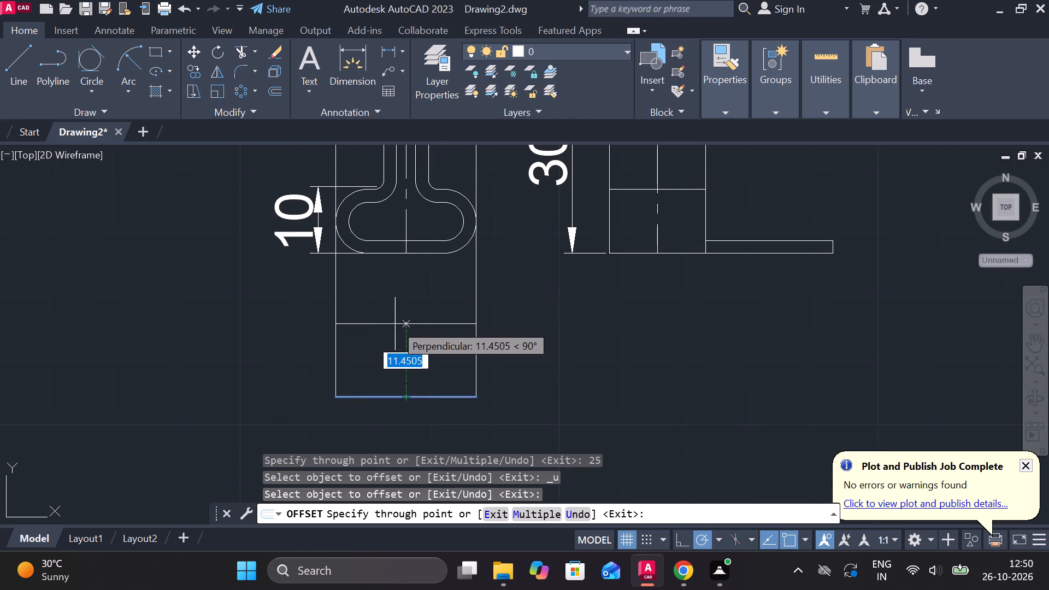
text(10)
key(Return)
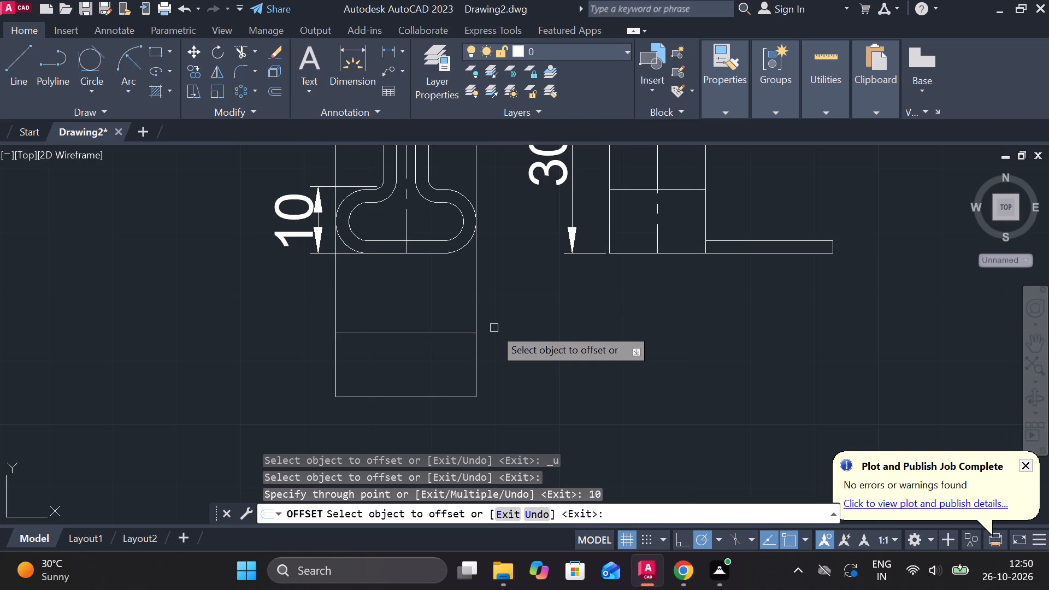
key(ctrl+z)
Offset the lower horizontal line of the view upward by 20 mm, toward the clip's loop.
click(429, 393)
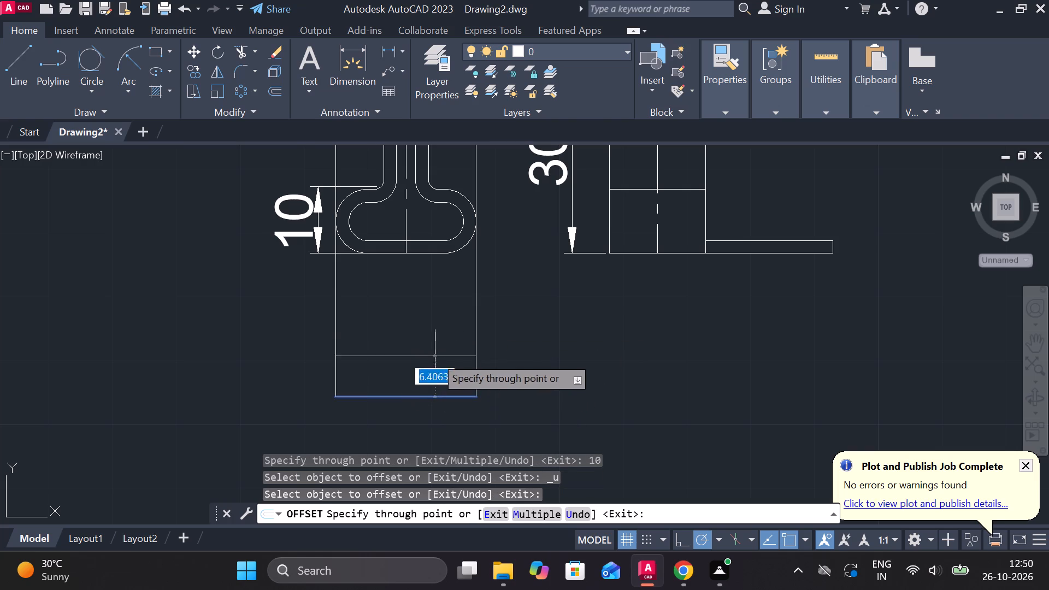
text(20)
key(Return)
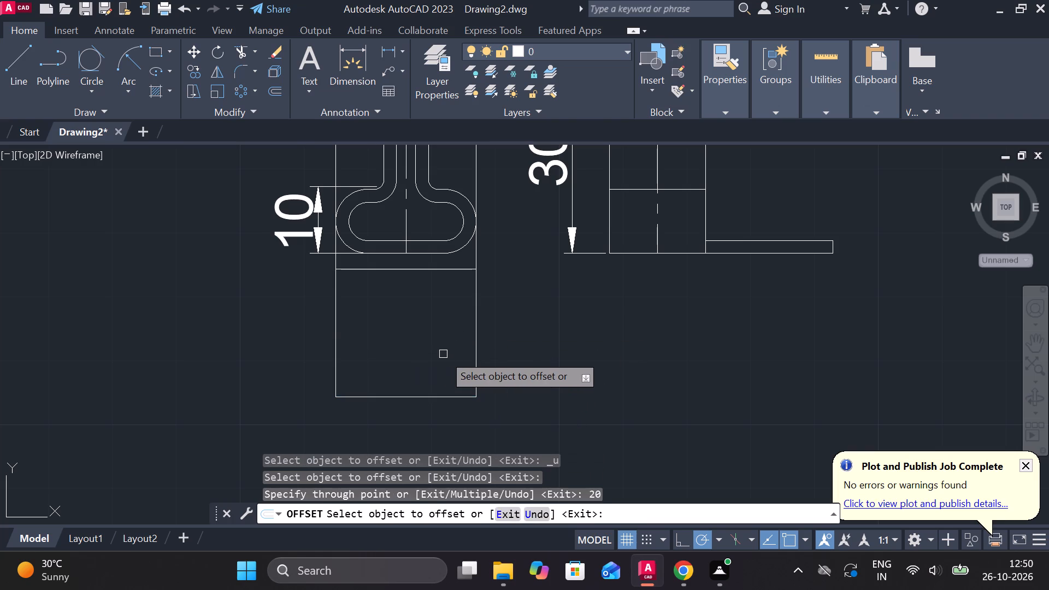
middle_drag(487, 326, 511, 365)
key(Escape)
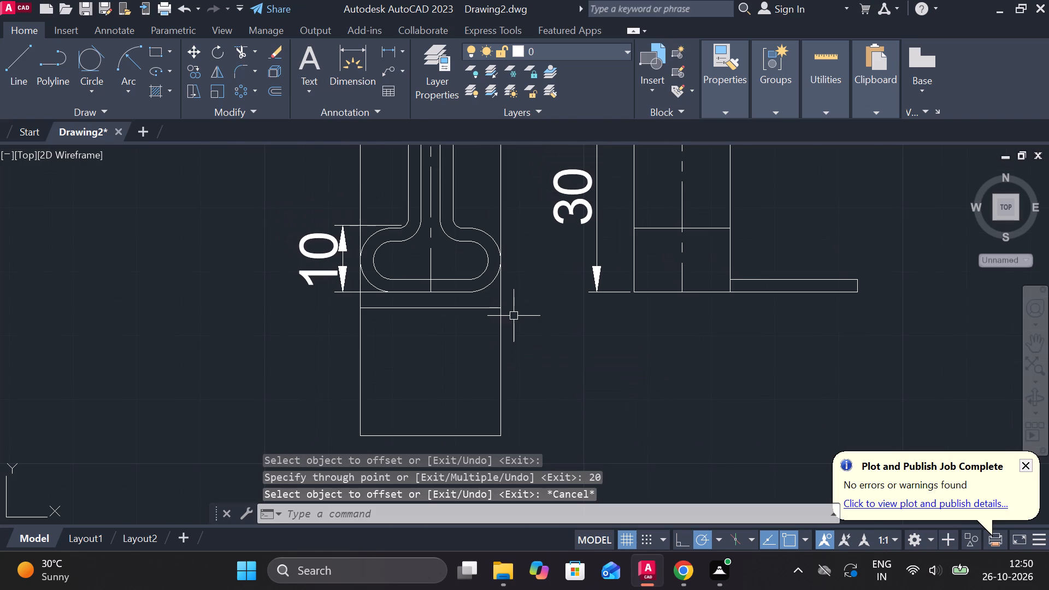
key(y)
key(Escape)
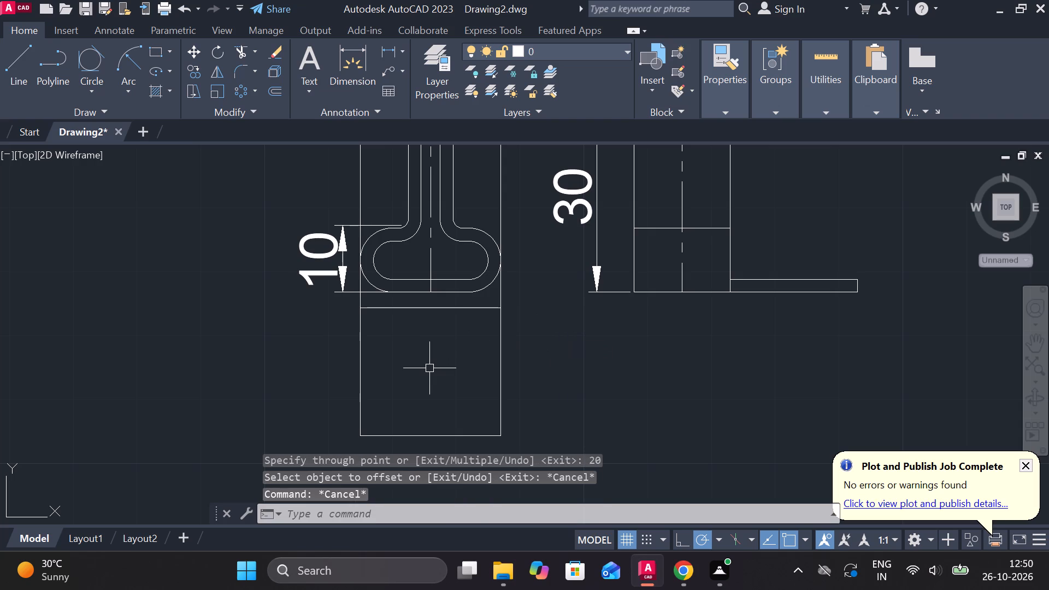
Draw vertical lines about 34 mm down from the inner edges of the clip's two legs to the lower horizontal line.
key(l)
key(Return)
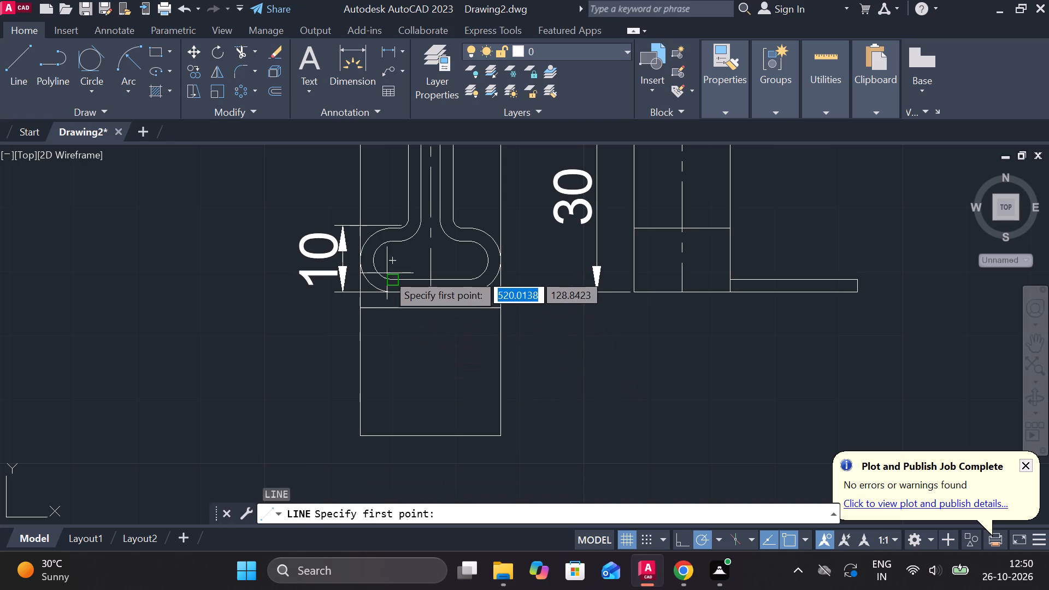
click(421, 199)
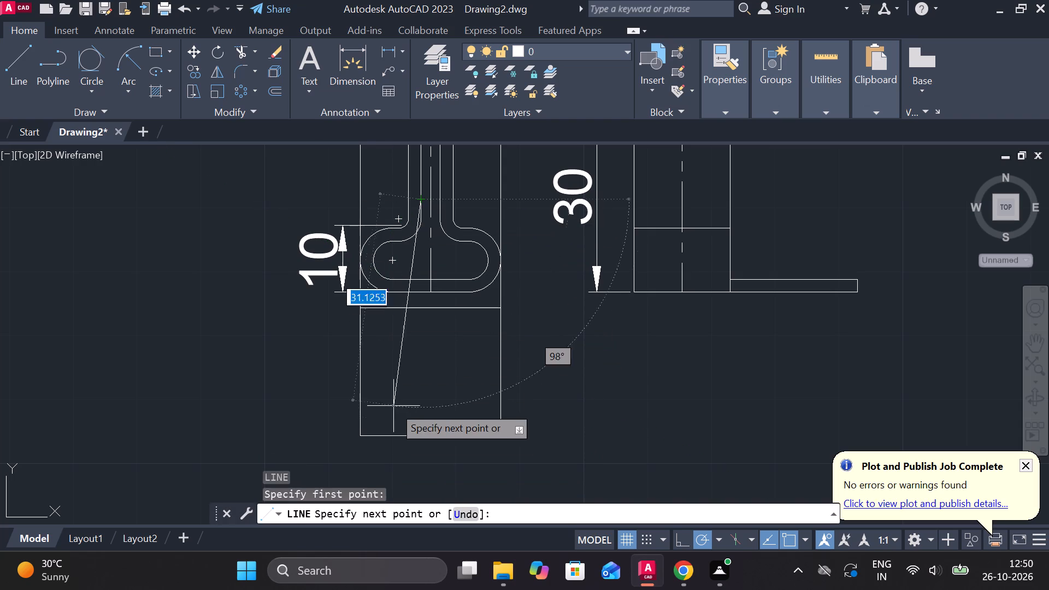
click(417, 434)
key(Escape)
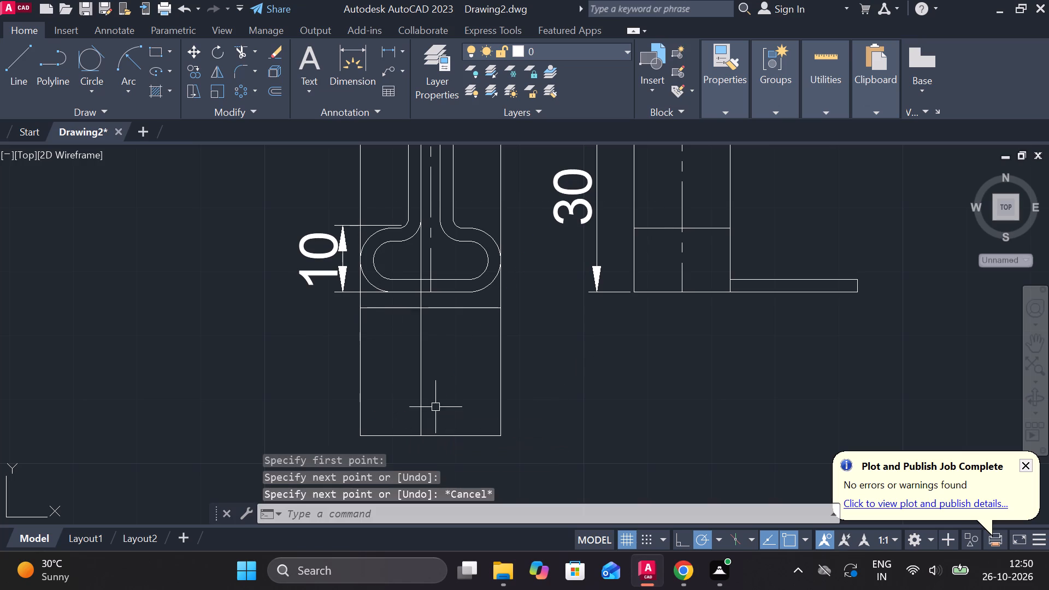
key(space)
click(438, 226)
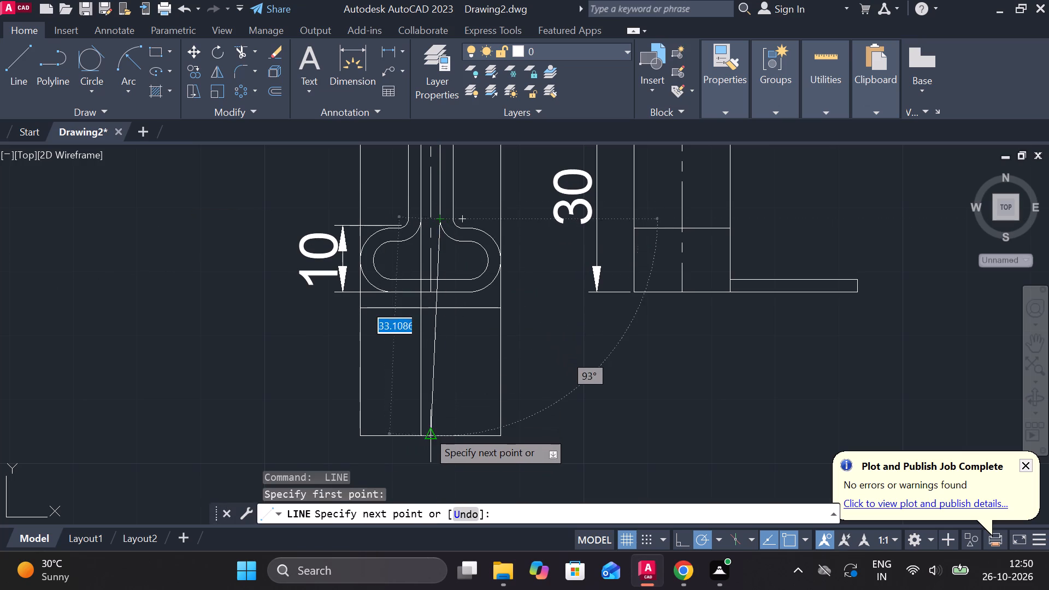
click(440, 433)
key(Escape)
Draw vertical lines about 34 mm down from the outer edges of the clip's two legs to the lower horizontal line.
key(space)
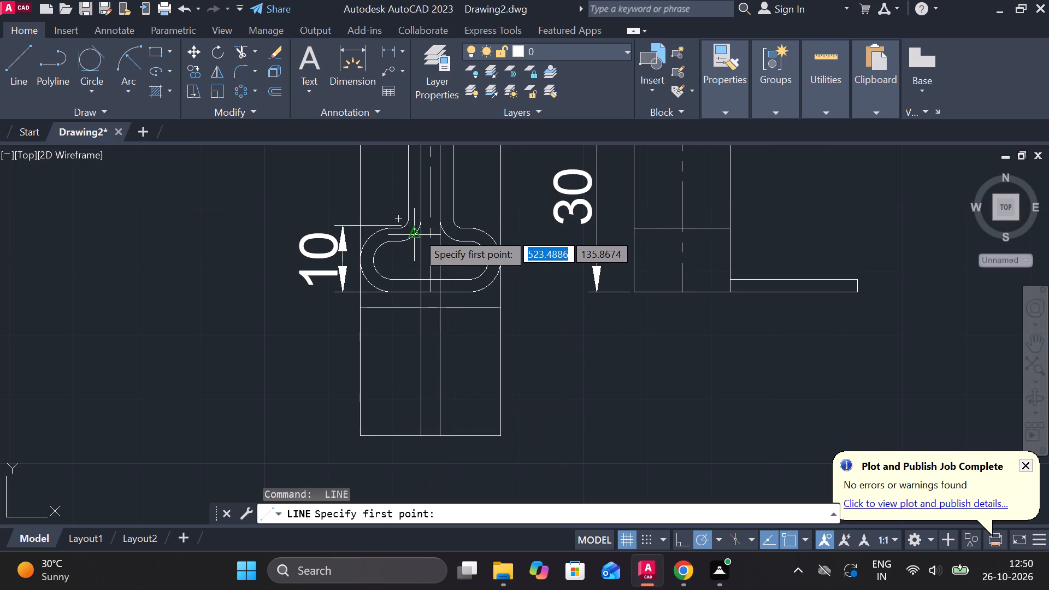
click(410, 215)
click(400, 446)
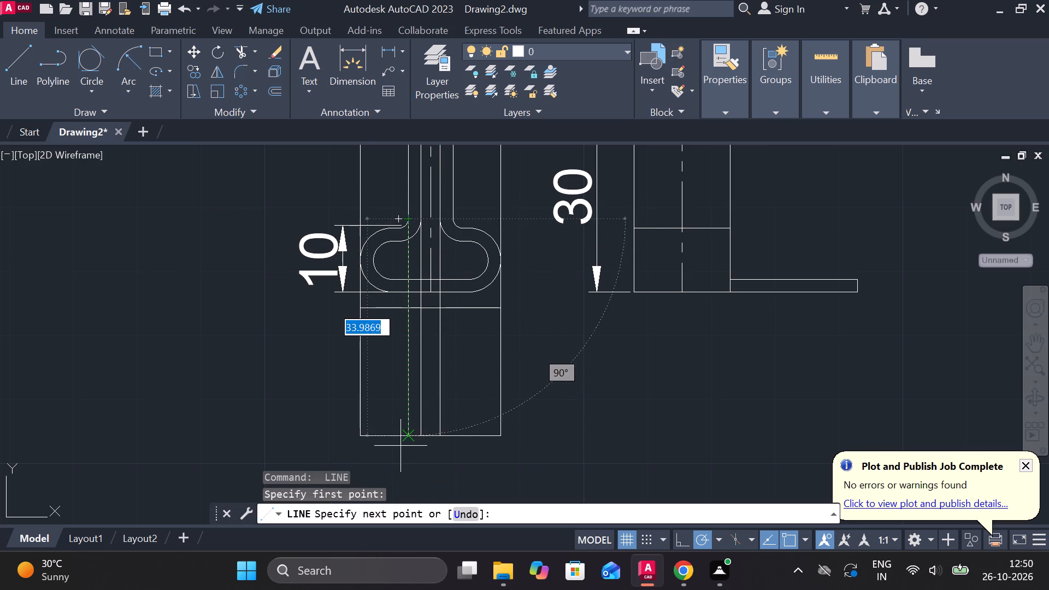
key(Escape)
key(space)
click(452, 216)
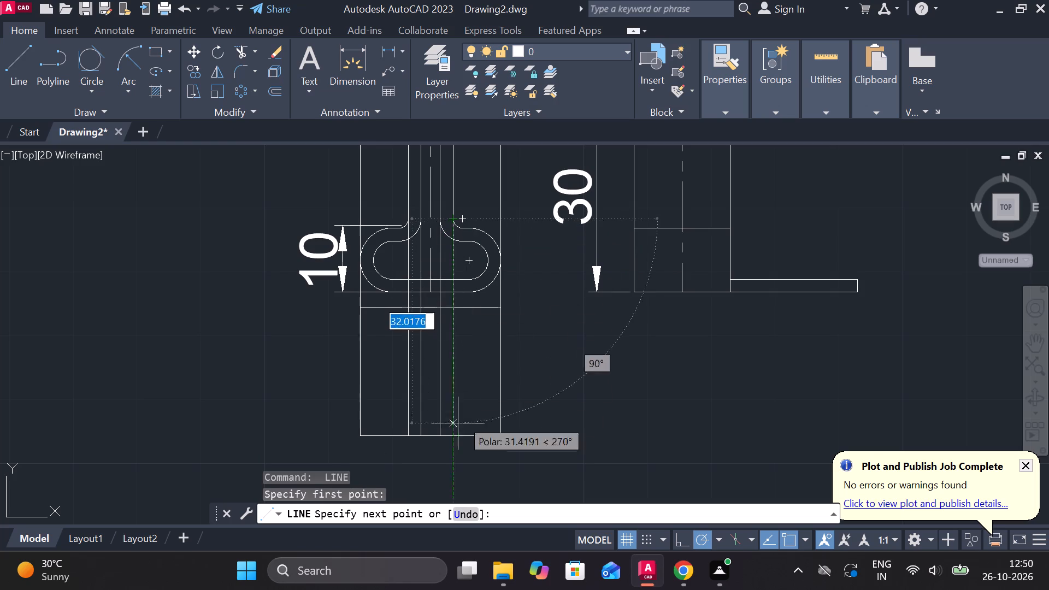
click(450, 439)
key(Escape)
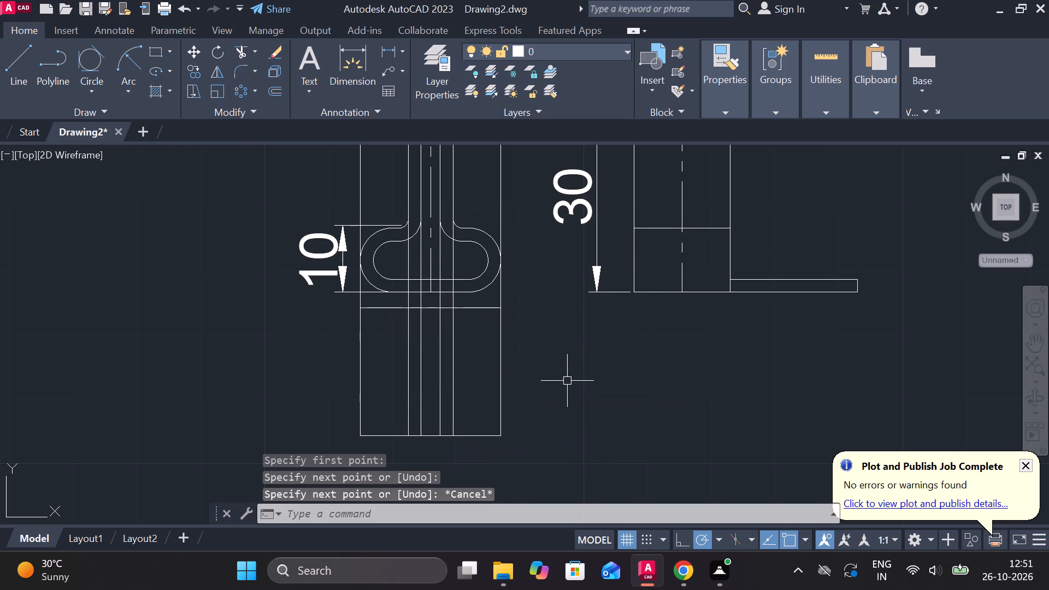
Trim all the vertical projection lines in the gap between the clip's loop and the top edge of the view below.
text(TR)
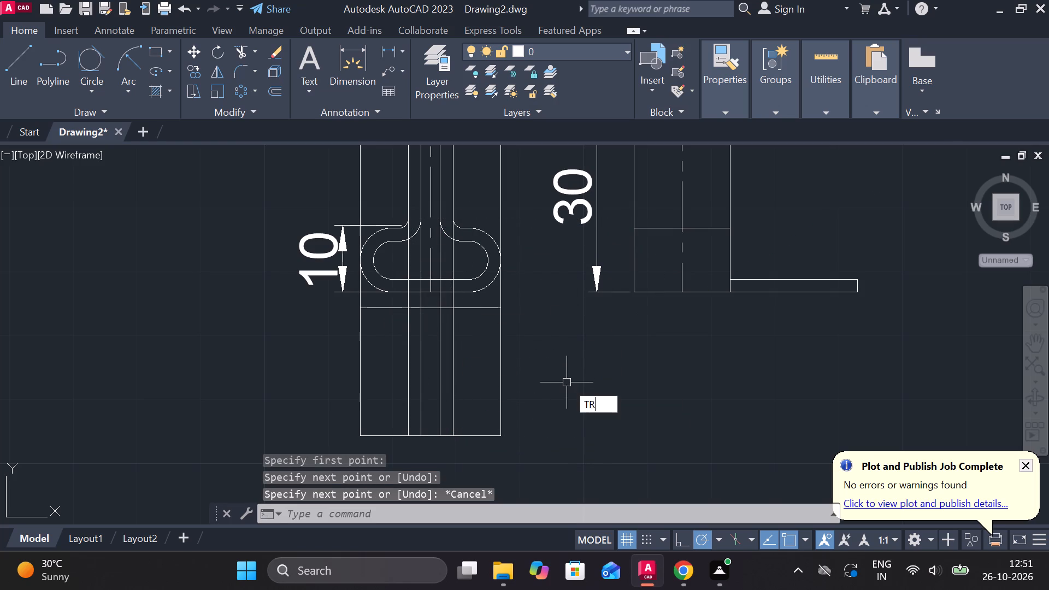
key(space)
scroll(476, 304, up, 2)
drag(551, 285, 364, 286)
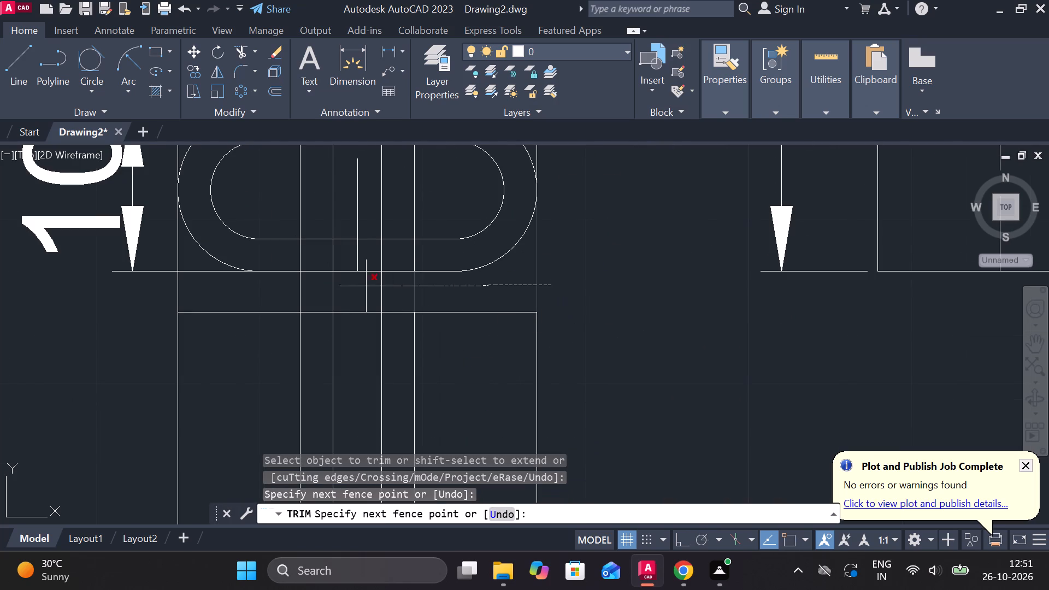
drag(364, 286, 255, 287)
middle_drag(270, 292, 466, 287)
drag(439, 291, 307, 288)
key(Escape)
Erase the four leftover vertical line pieces running through the clip's loop.
scroll(423, 332, down, 1)
middle_drag(414, 349, 365, 398)
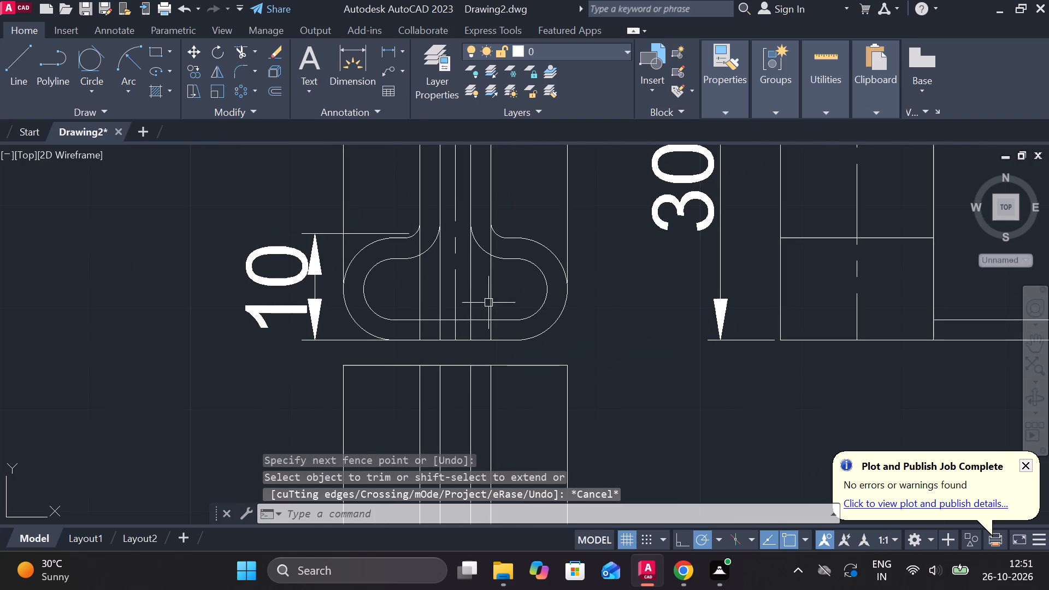
click(494, 297)
click(470, 281)
click(440, 280)
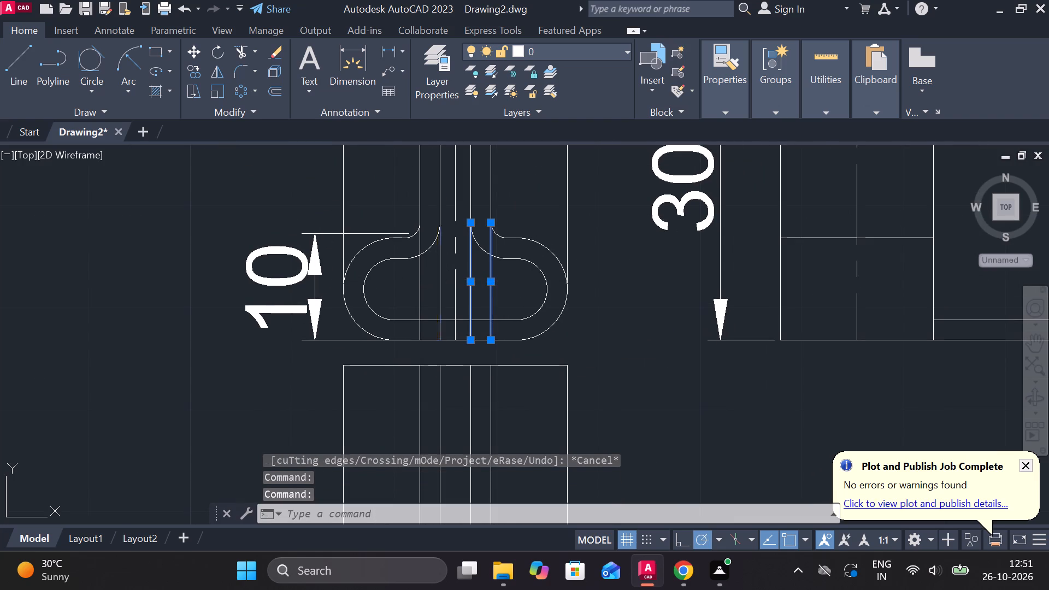
click(422, 280)
text(E)
key(space)
scroll(652, 436, down, 2)
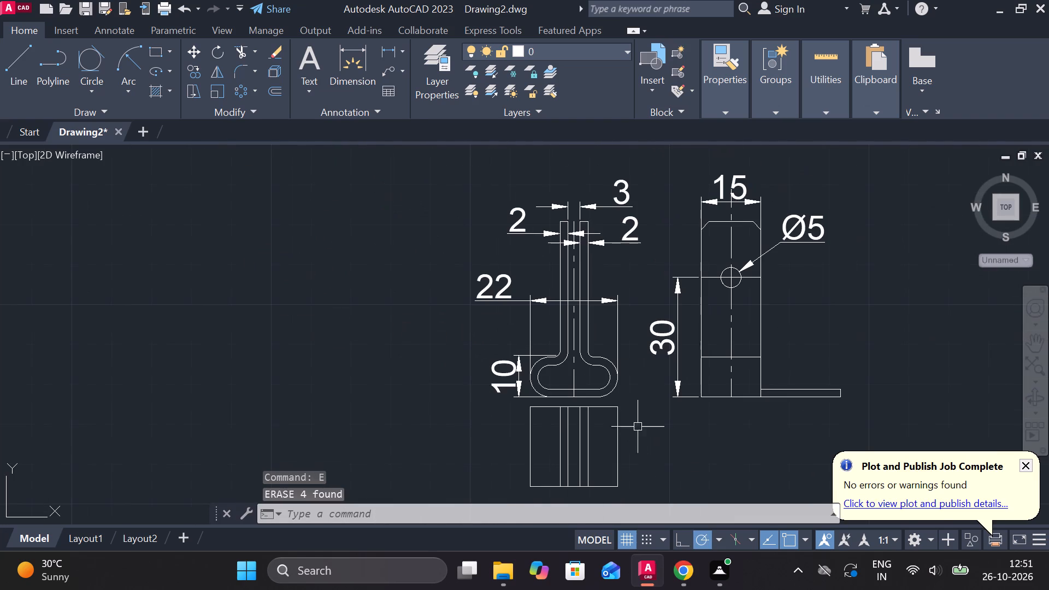
Move the whole lower view of the clip about 11.6 mm straight down, away from the loop.
click(516, 403)
middle_drag(626, 459, 579, 356)
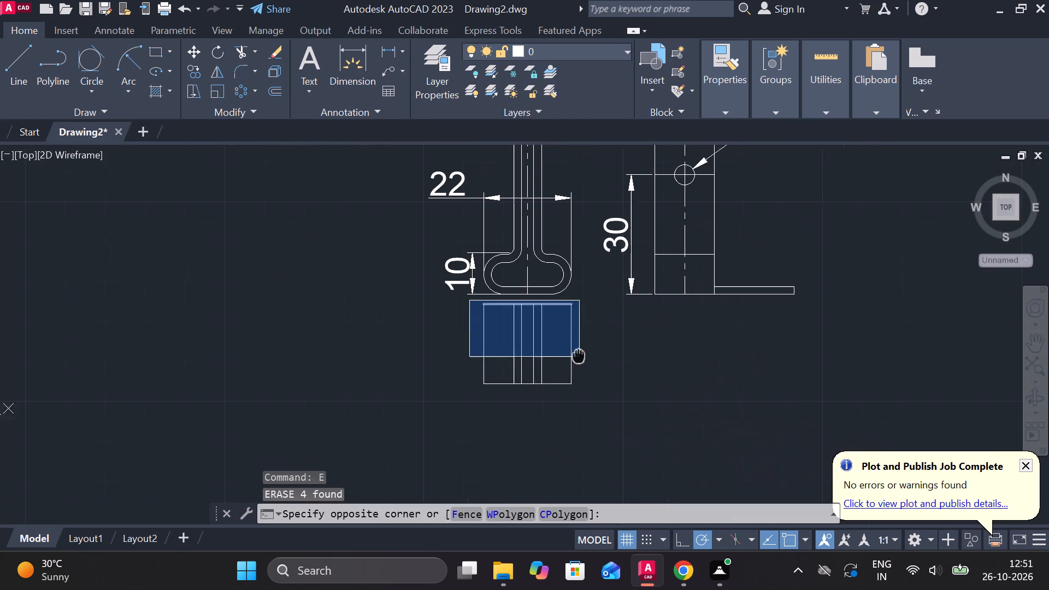
click(593, 418)
key(m)
key(Return)
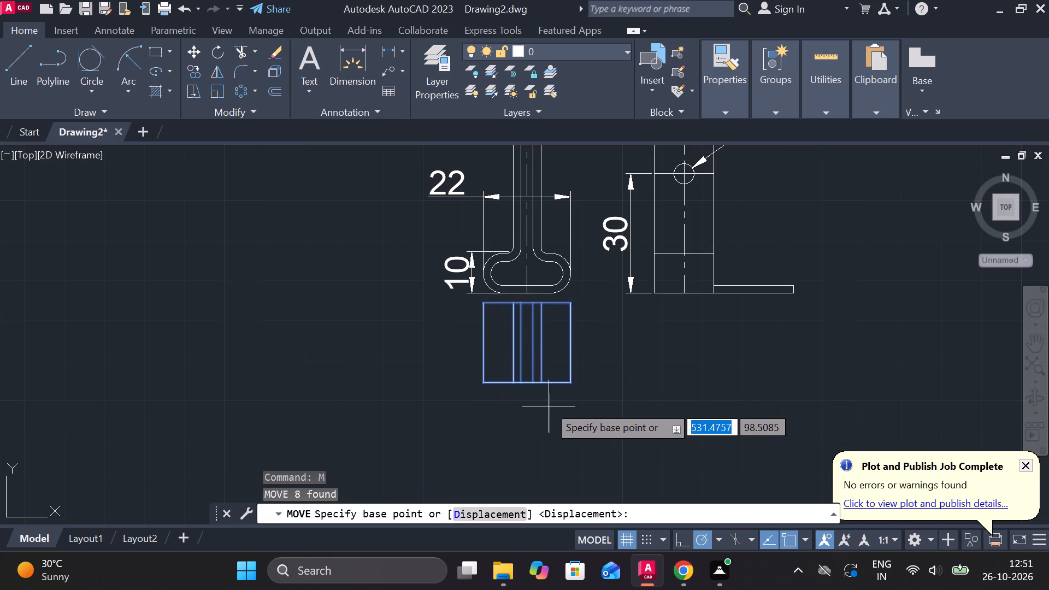
click(524, 381)
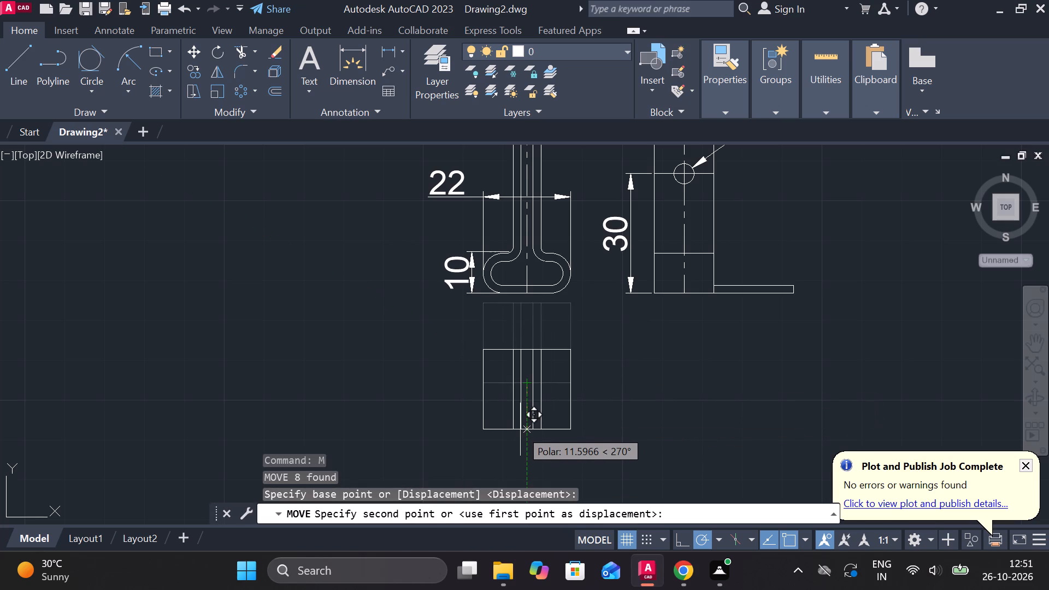
click(520, 429)
Extend the lower view to the right with a 60 mm long, 20 mm high outline joined to its right edge.
scroll(681, 399, down, 1)
middle_drag(664, 404, 637, 391)
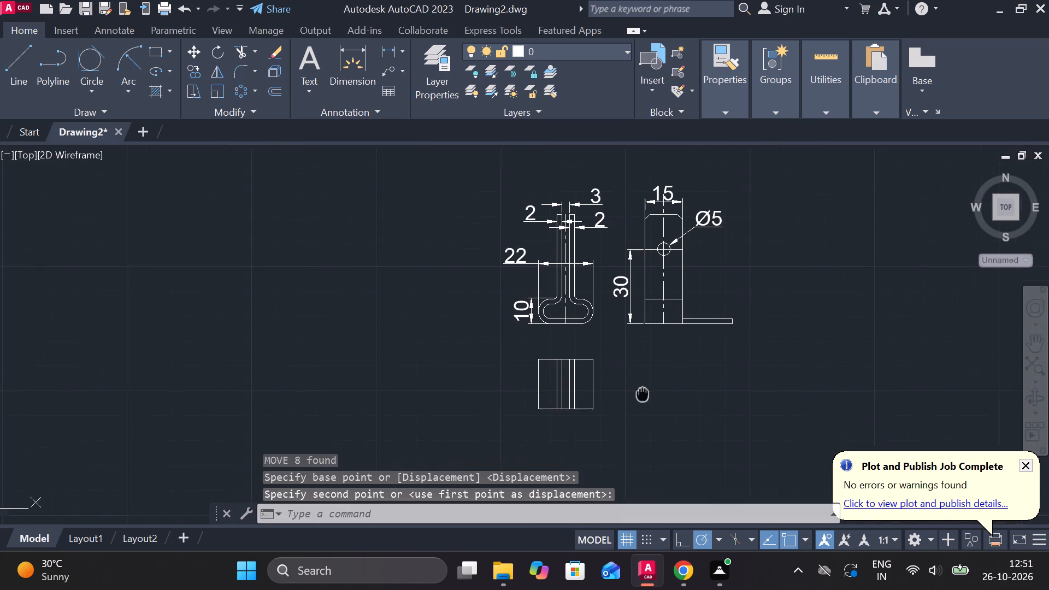
middle_drag(637, 391, 628, 382)
scroll(579, 381, up, 1)
key(Escape)
key(l)
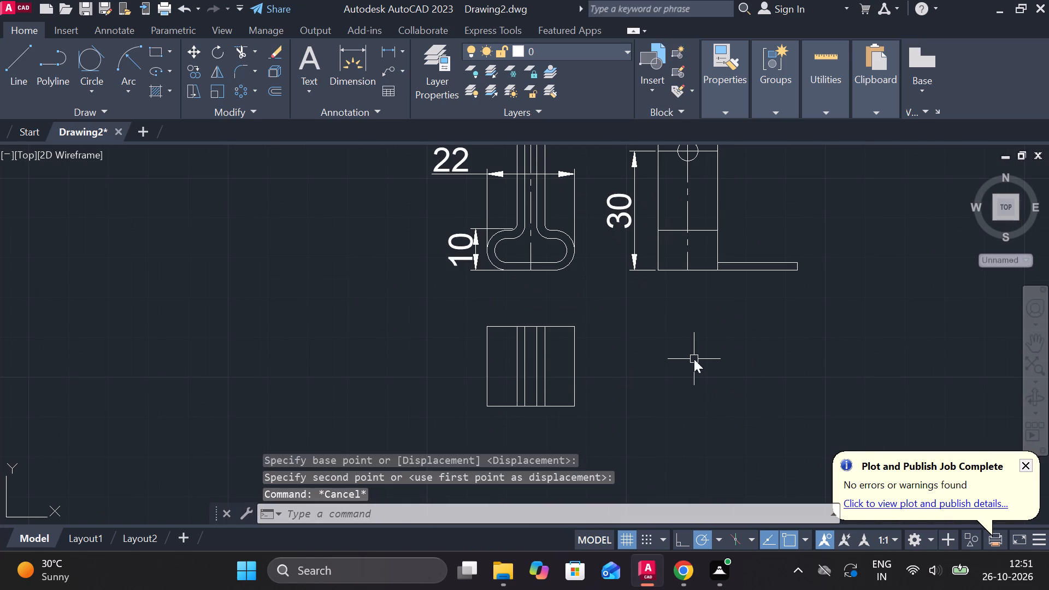
key(Return)
click(576, 329)
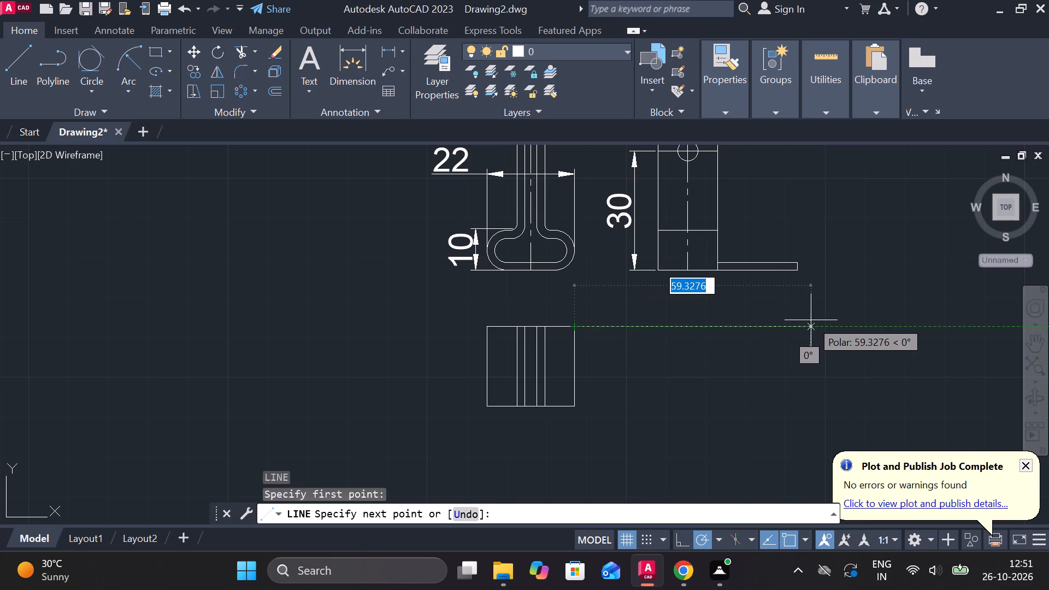
text(60)
key(Return)
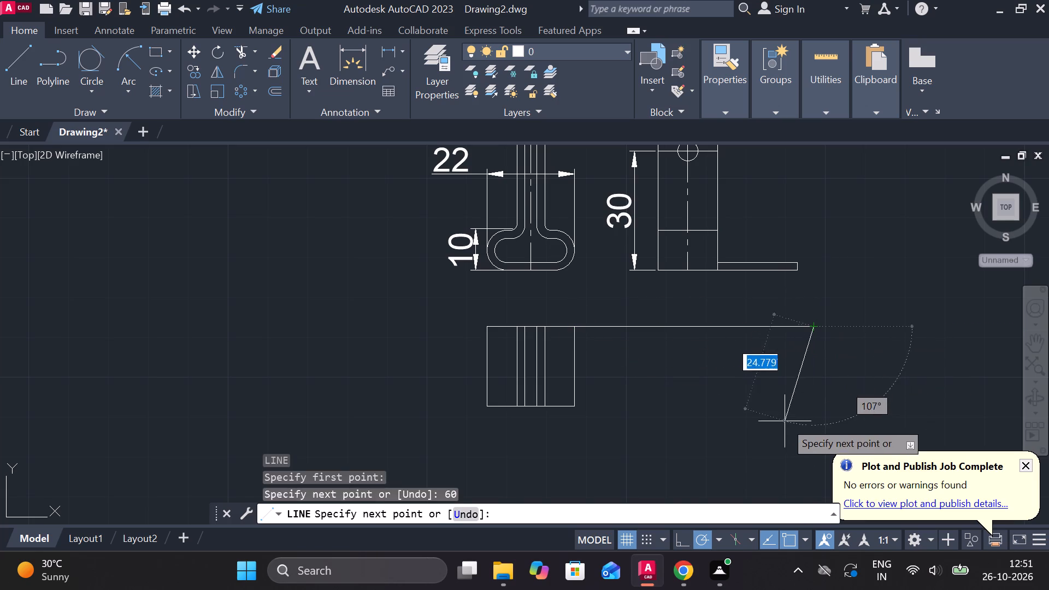
click(822, 403)
click(576, 405)
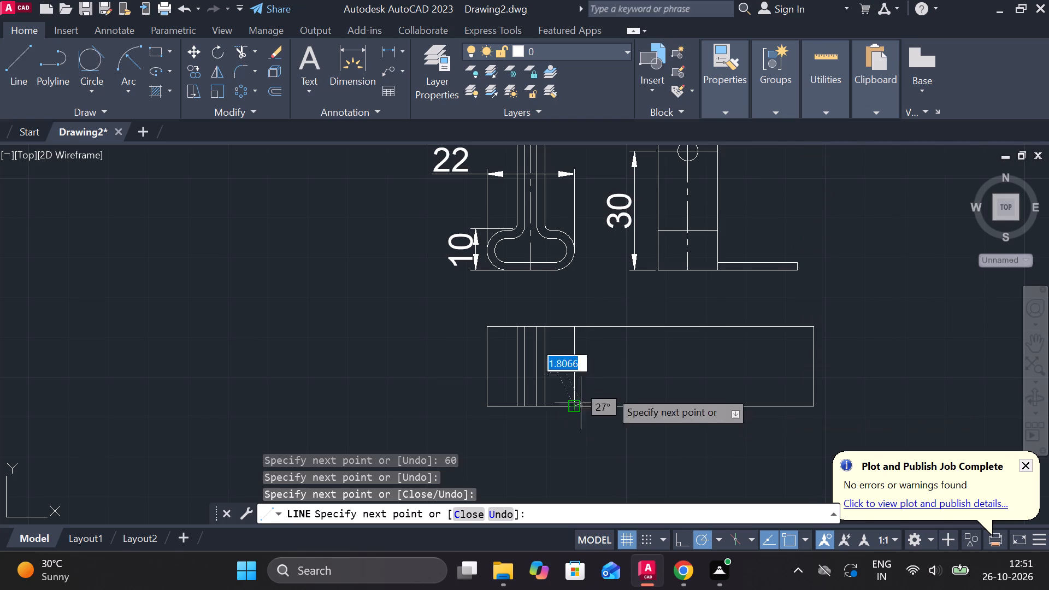
key(Escape)
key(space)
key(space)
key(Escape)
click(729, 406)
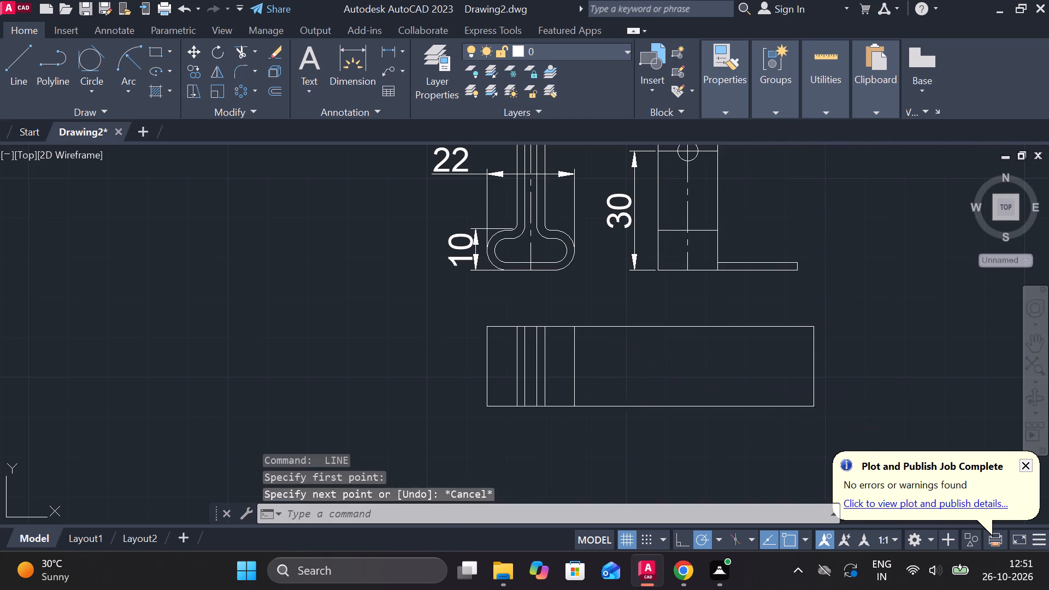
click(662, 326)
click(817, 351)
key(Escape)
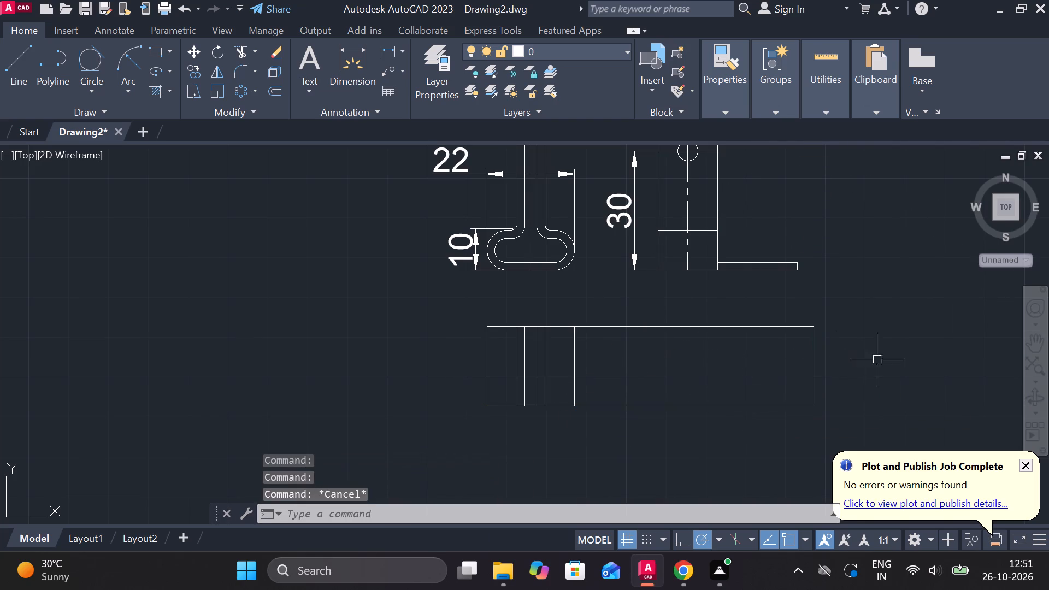
Draw a 5 mm horizontal construction line inward from the midpoint of the strip's right end edge.
middle_drag(865, 365, 782, 352)
key(l)
key(Return)
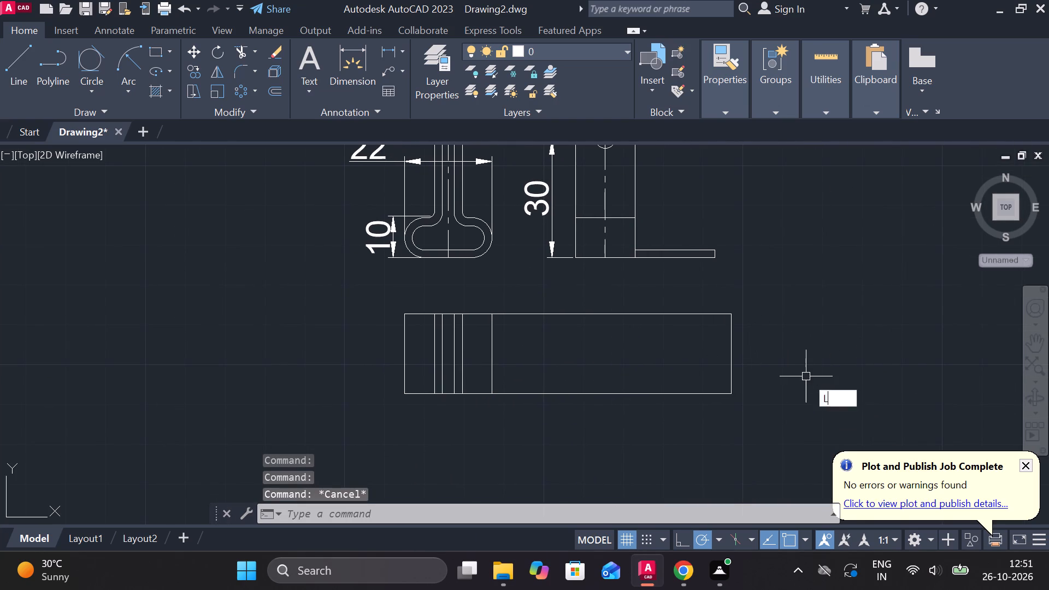
click(735, 352)
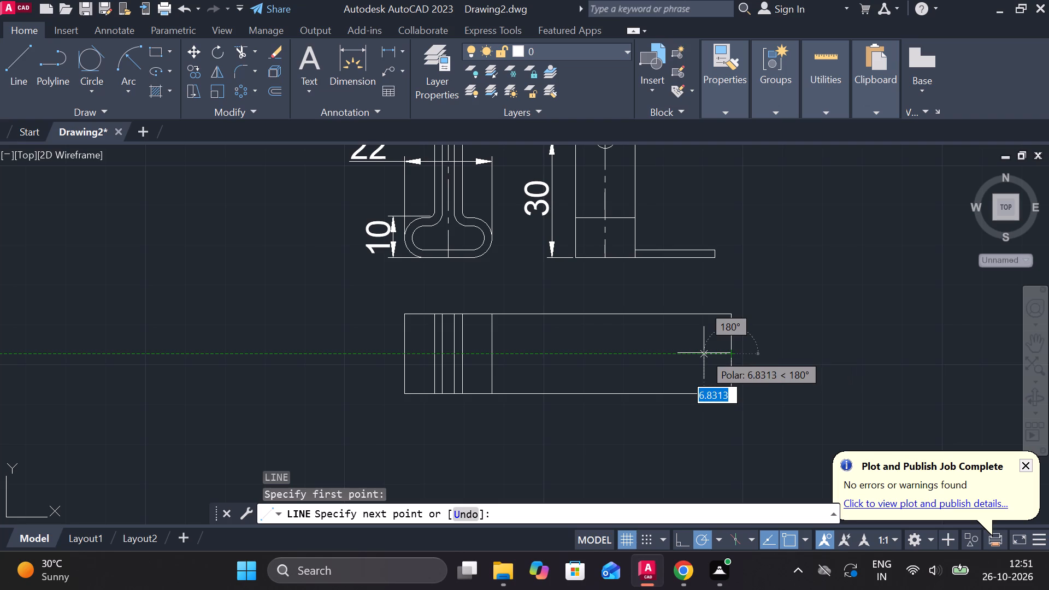
text(5)
key(space)
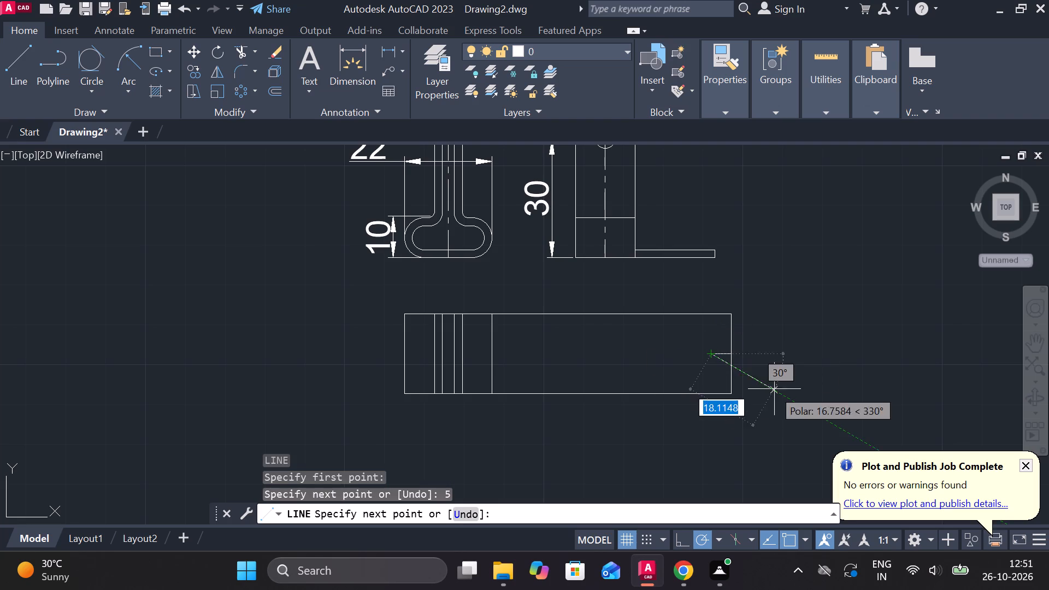
scroll(690, 368, up, 2)
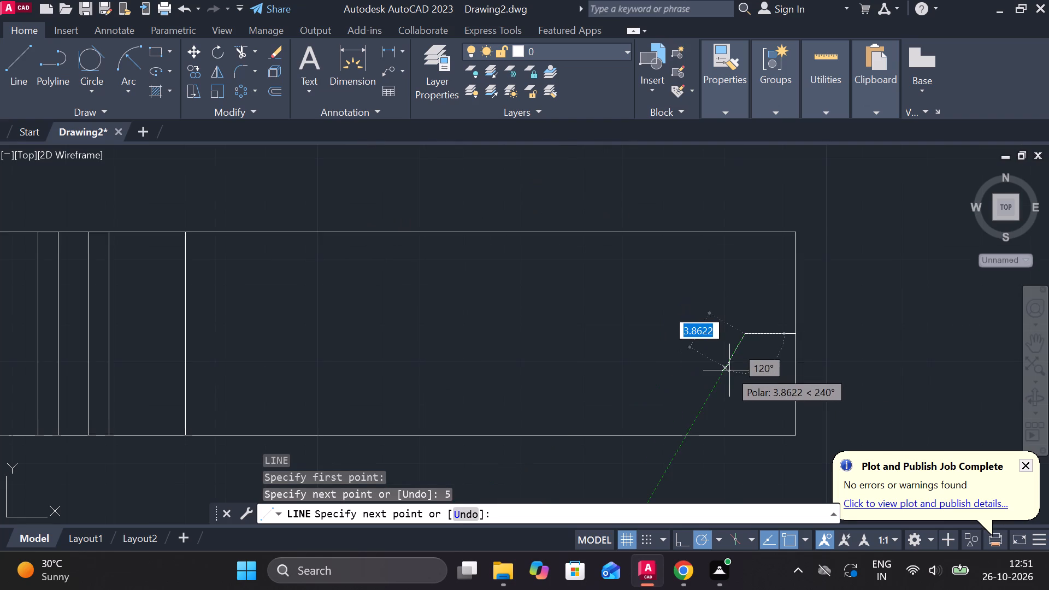
key(Escape)
scroll(804, 340, down, 1)
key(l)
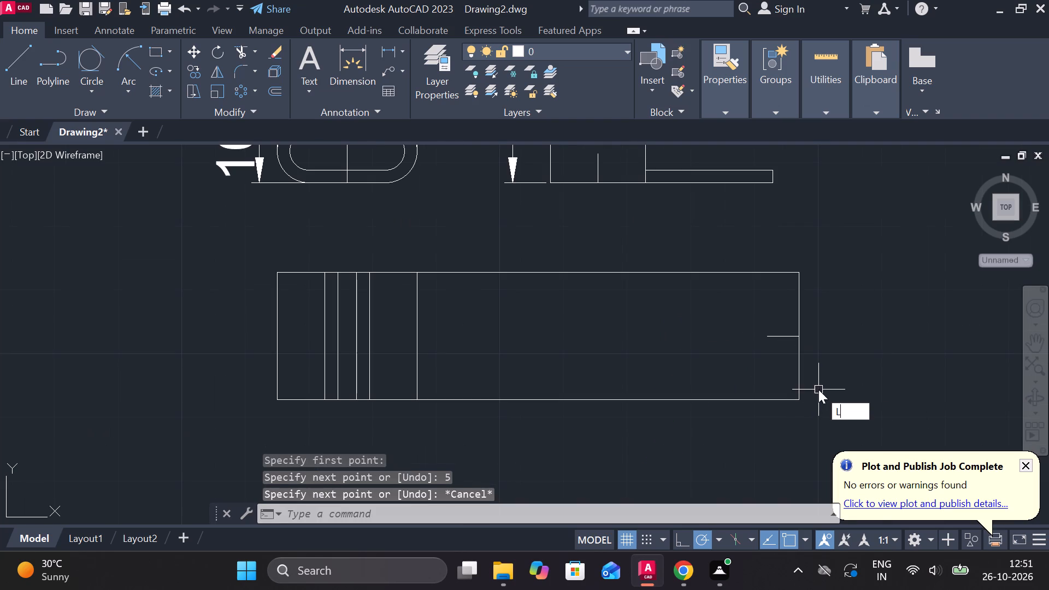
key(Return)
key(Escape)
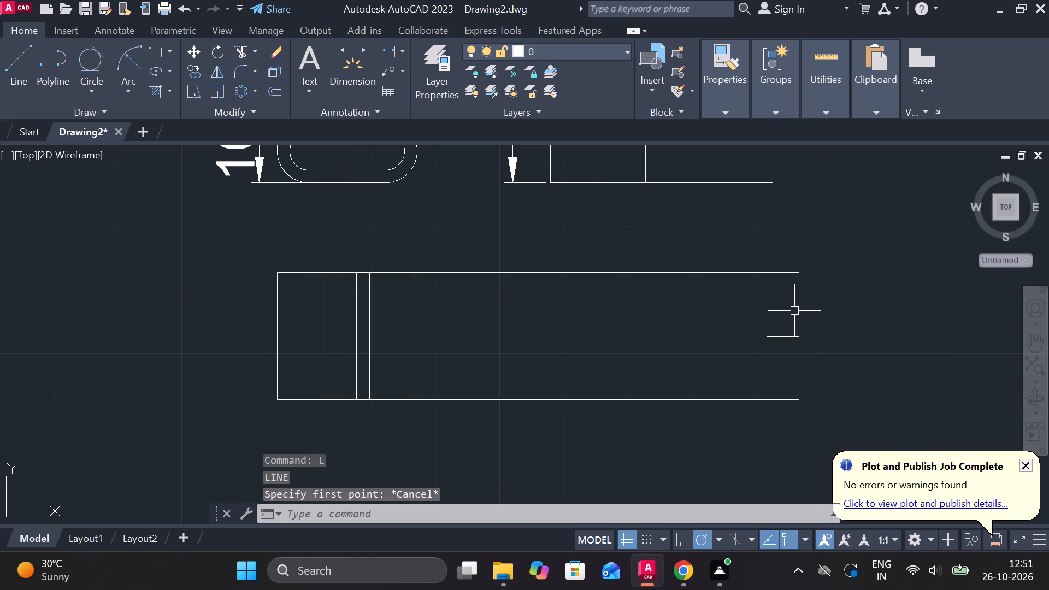
Offset the strip's right end edge 5 mm inward.
click(799, 307)
key(o)
key(Return)
key(Return)
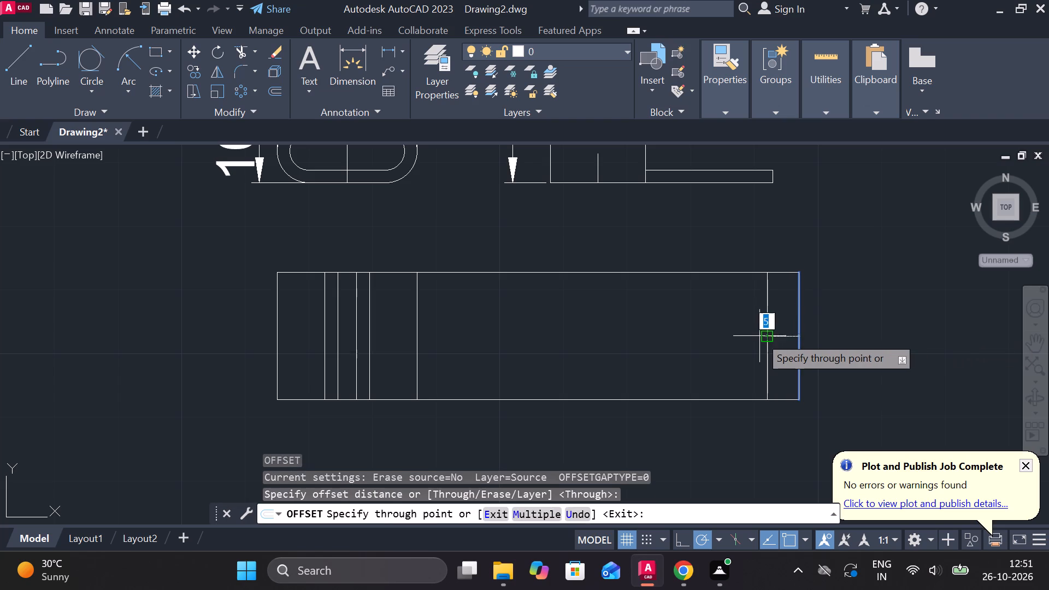
key(5)
key(Return)
scroll(785, 345, up, 2)
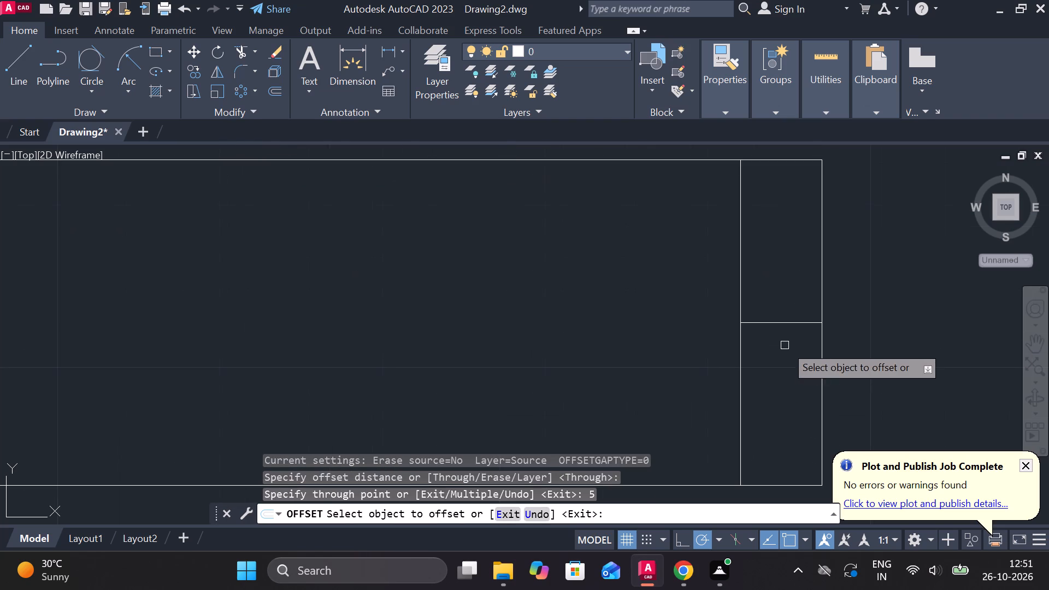
key(Escape)
Draw a 5 mm diameter circle centred where the two construction lines meet near the strip's right end.
text(C)
key(space)
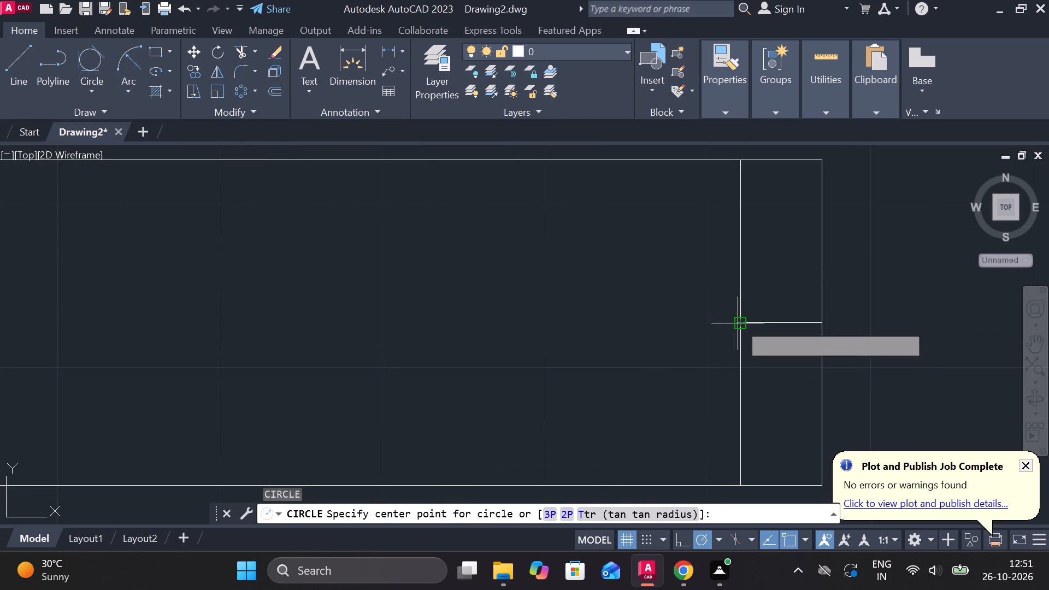
click(739, 323)
text(D 5)
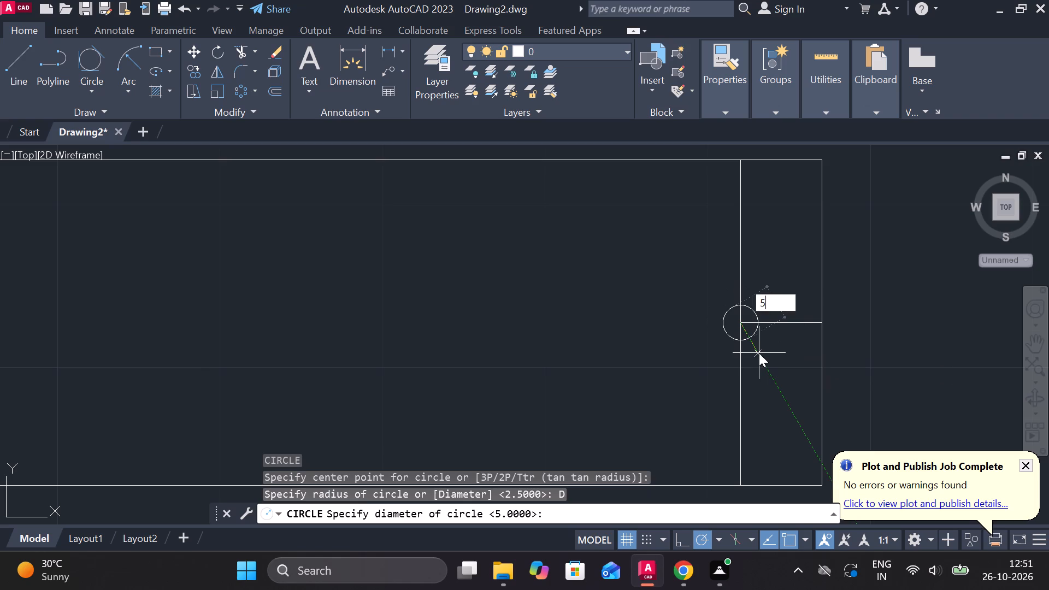
key(Return)
Erase the short horizontal and the offset vertical construction lines at the hole.
scroll(790, 366, down, 2)
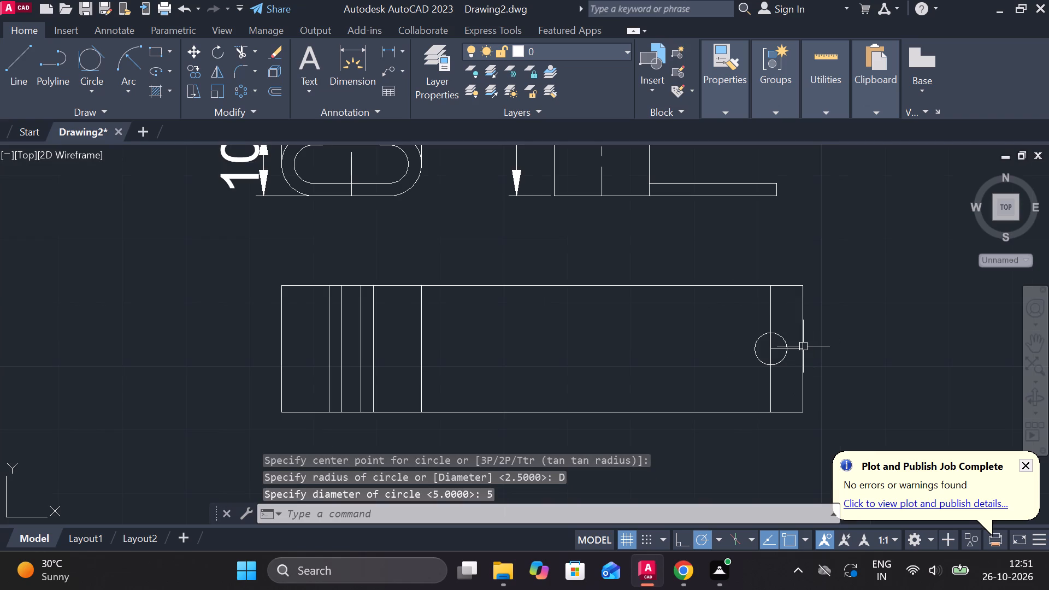
click(802, 346)
click(773, 308)
text(E)
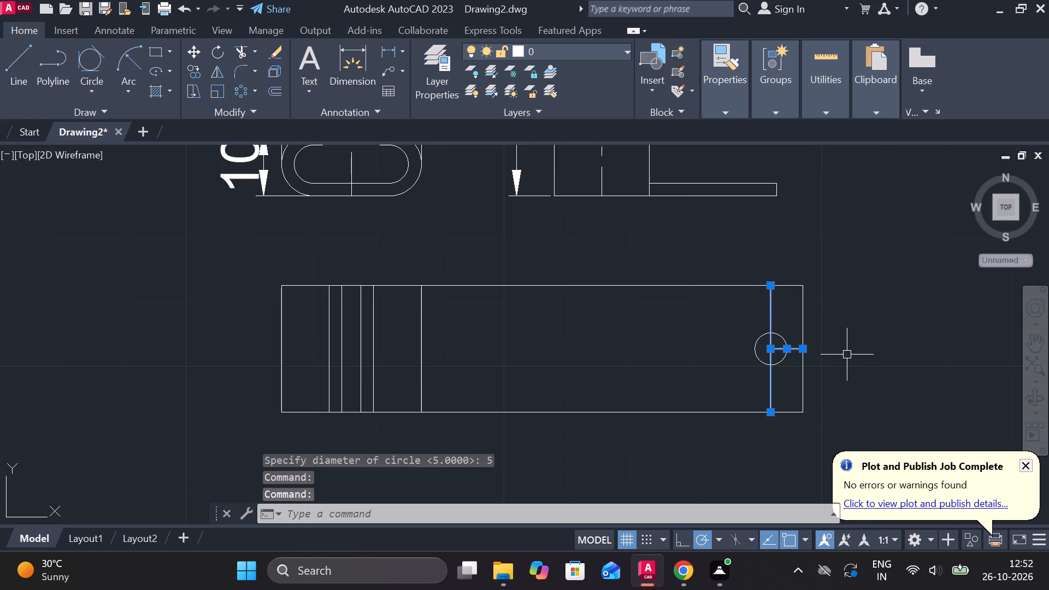
key(space)
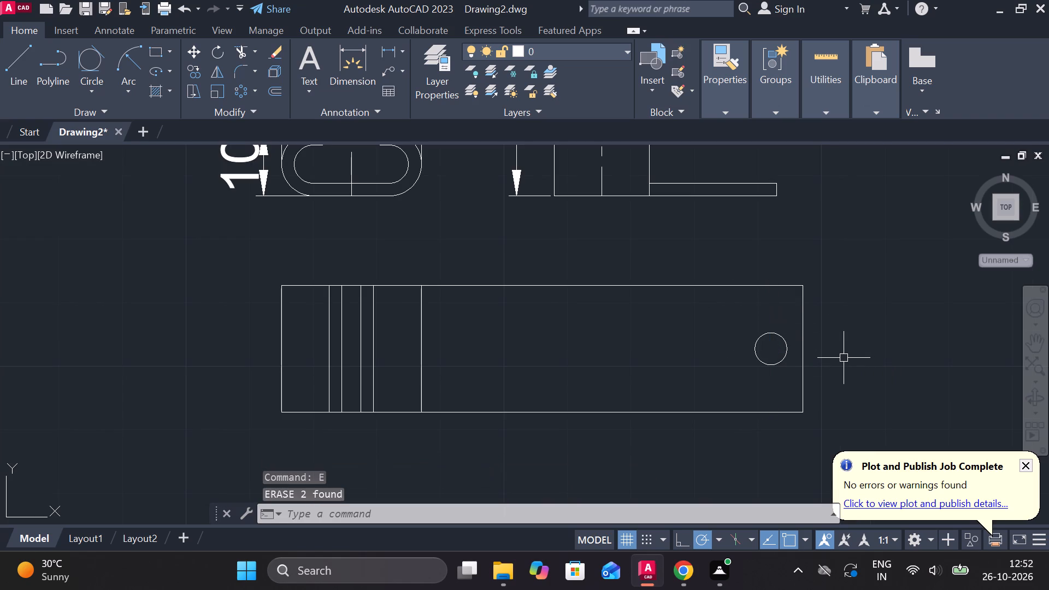
Add a center mark to the hole at the strip's right end.
text(CM)
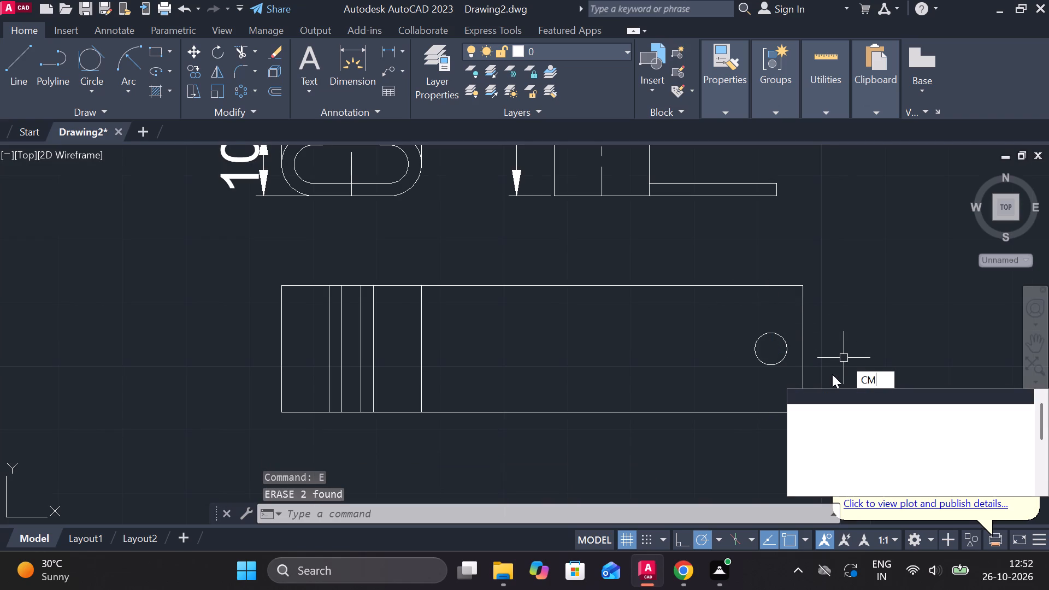
click(844, 391)
click(793, 351)
click(788, 342)
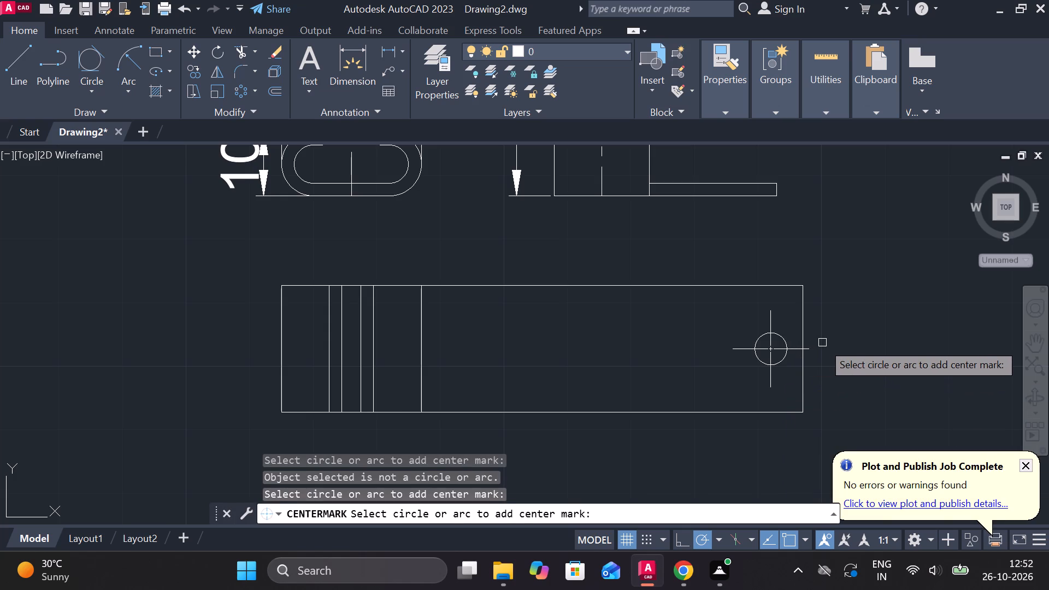
key(Escape)
Mirror the right extension's three edges, hole and center mark about the lower view's vertical midline, keeping the originals.
scroll(820, 347, down, 2)
click(714, 310)
drag(714, 310, 717, 328)
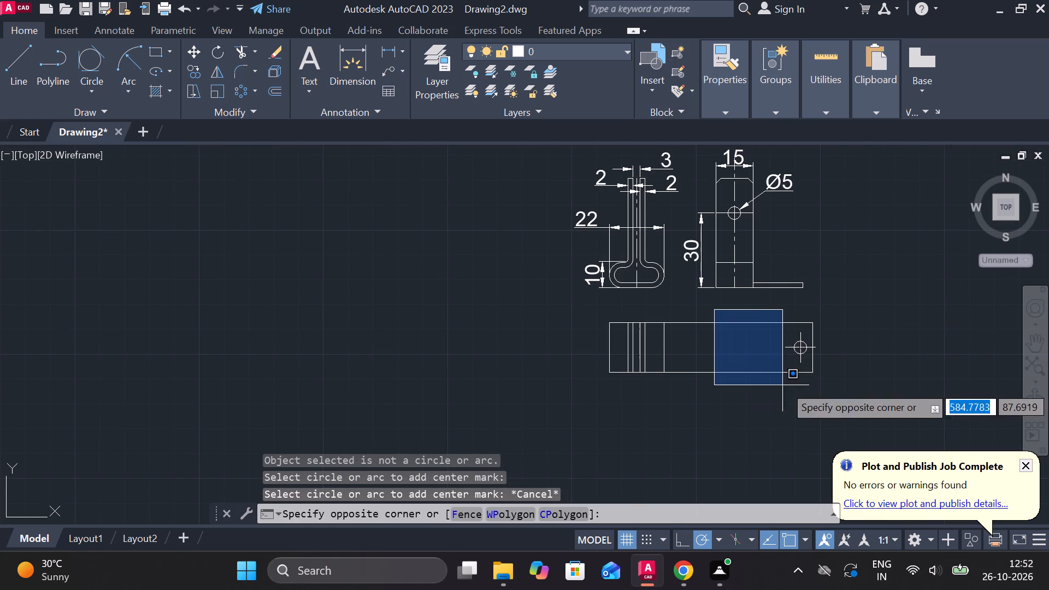
click(828, 385)
click(709, 376)
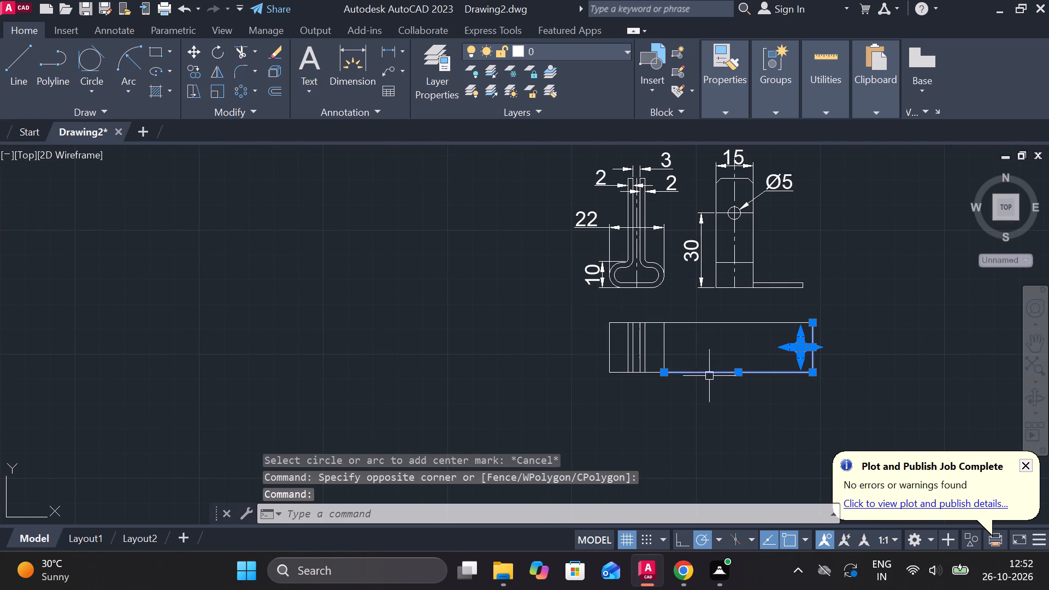
click(708, 326)
text(MI)
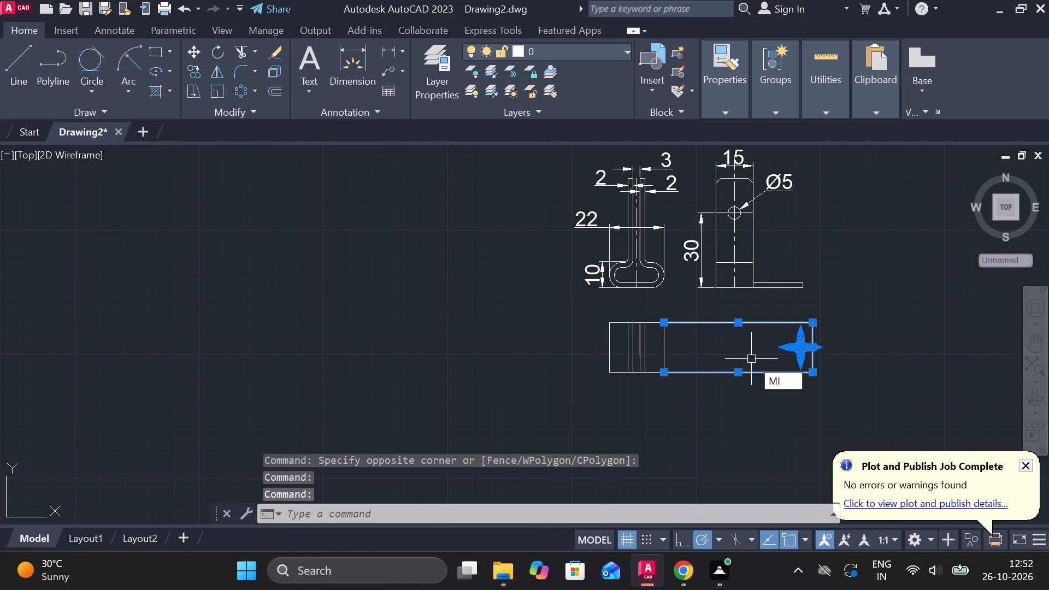
key(Return)
scroll(623, 367, up, 2)
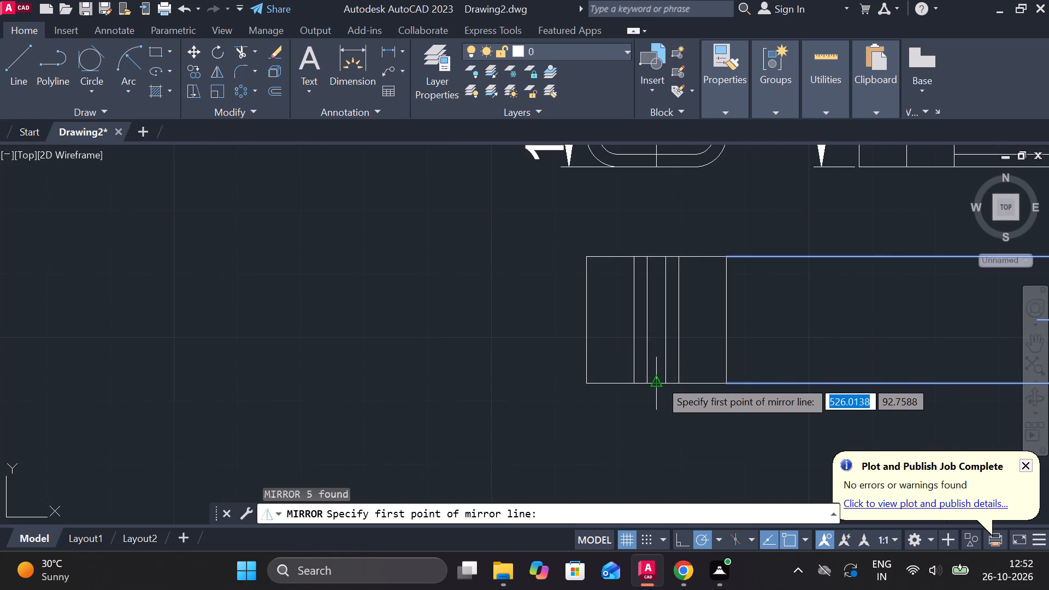
click(659, 380)
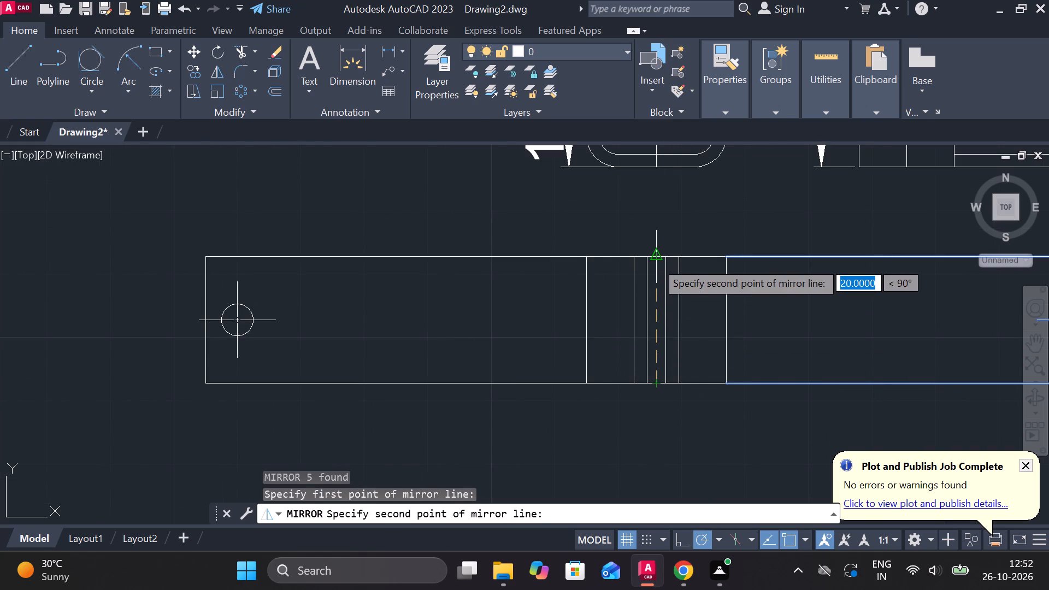
click(656, 261)
drag(698, 324, 656, 261)
scroll(696, 299, down, 2)
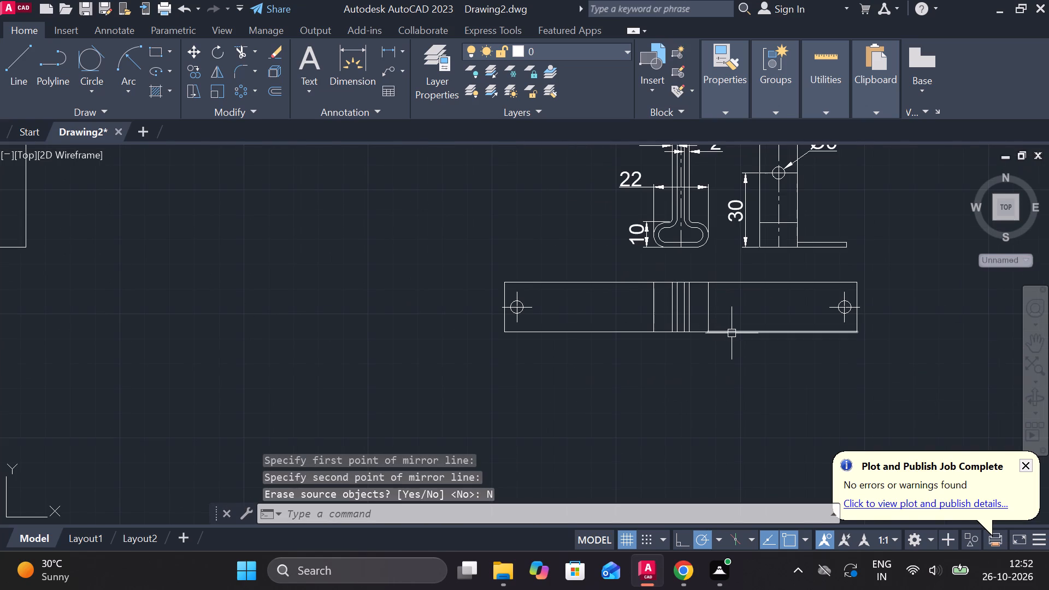
Add a linear dimension below the lower strip view from its left end to the centre of the left hole.
scroll(740, 339, down, 1)
middle_drag(738, 339, 634, 341)
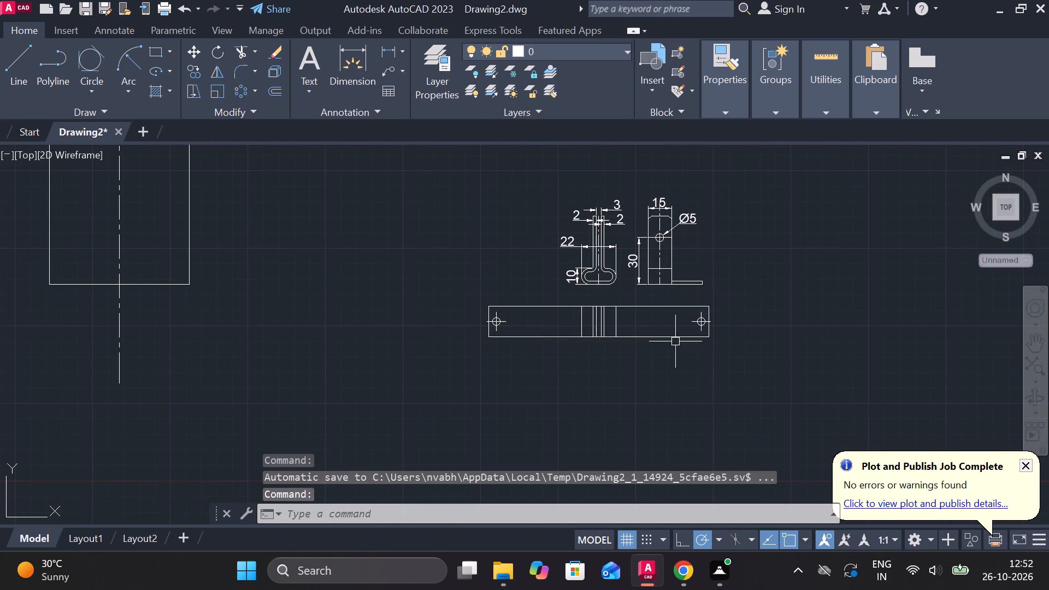
scroll(602, 387, up, 1)
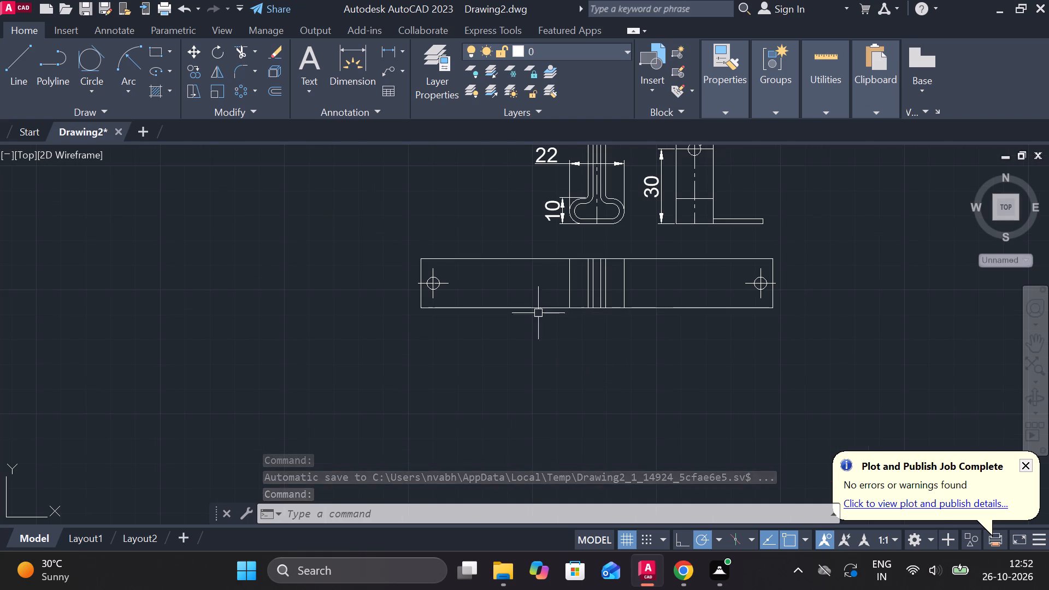
click(381, 52)
click(413, 308)
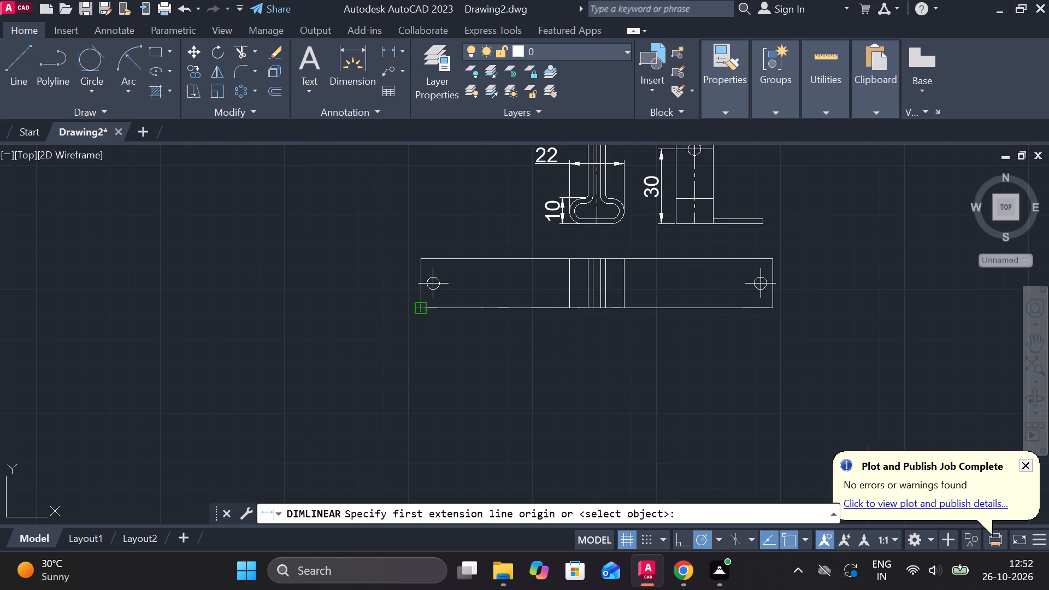
click(433, 282)
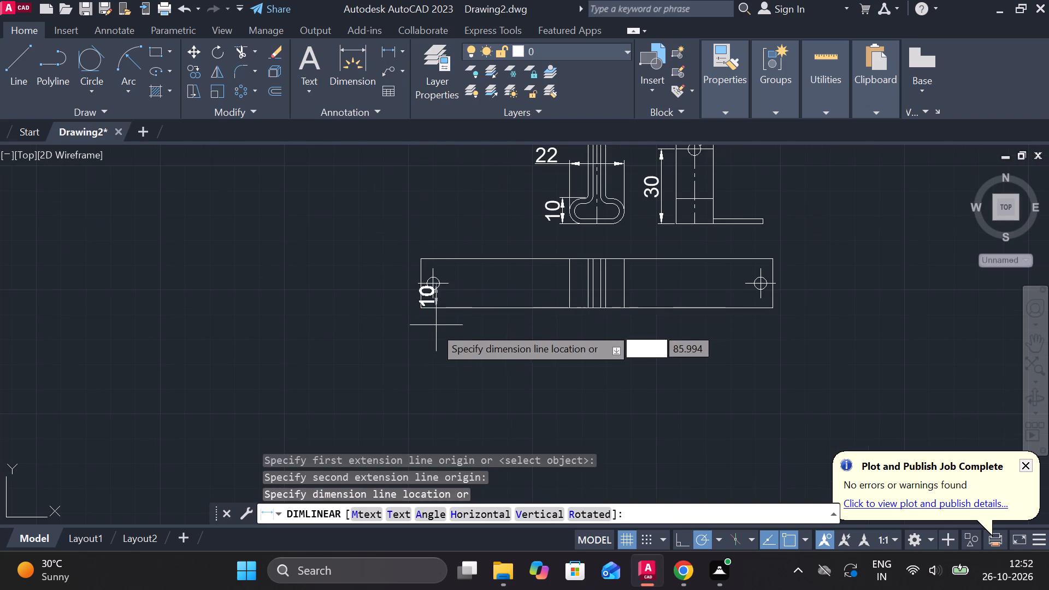
scroll(432, 329, up, 2)
click(428, 335)
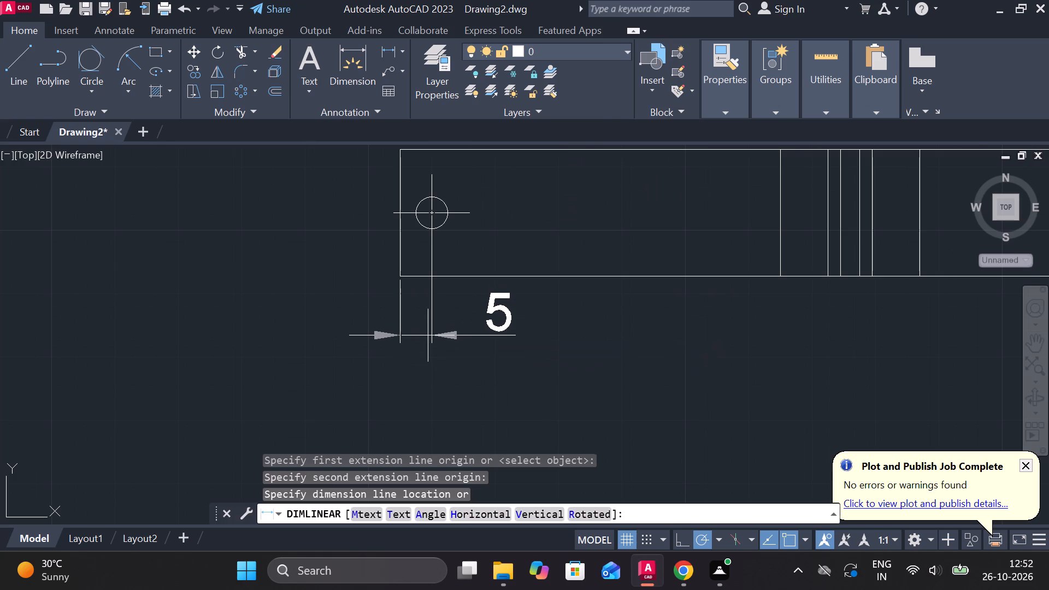
Draw a 7 mm vertical line downward from the midpoint of the strip's lower edge.
scroll(655, 361, down, 1)
middle_drag(633, 361, 360, 354)
scroll(404, 341, up, 1)
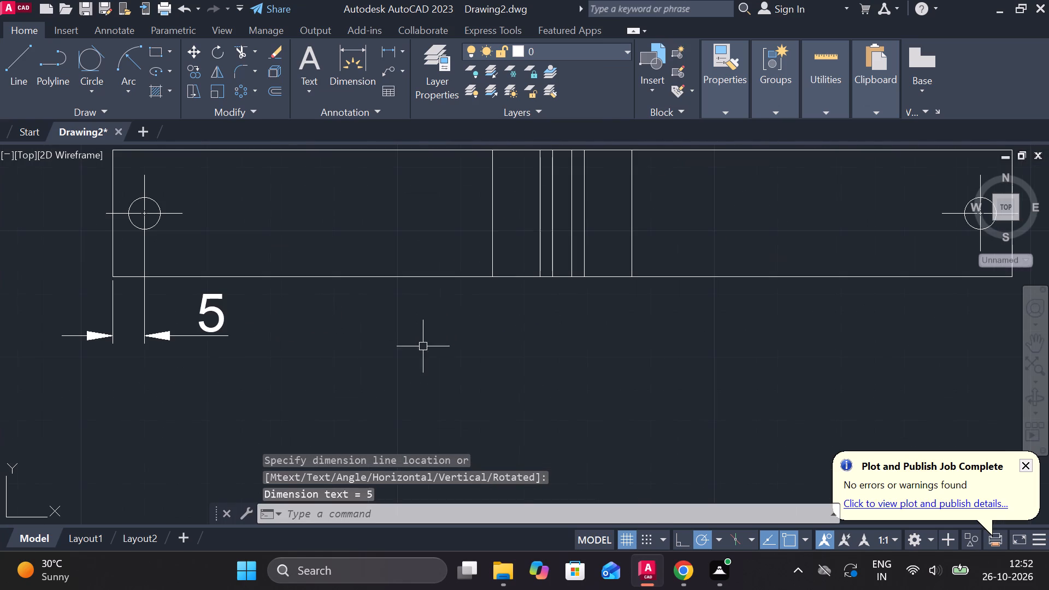
middle_click(410, 363)
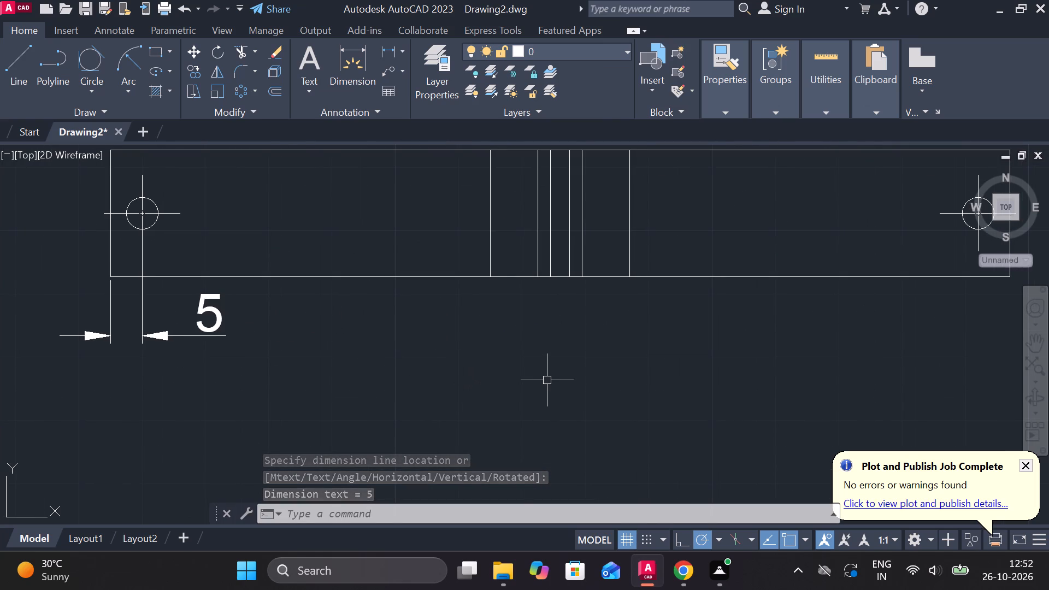
key(l)
key(Return)
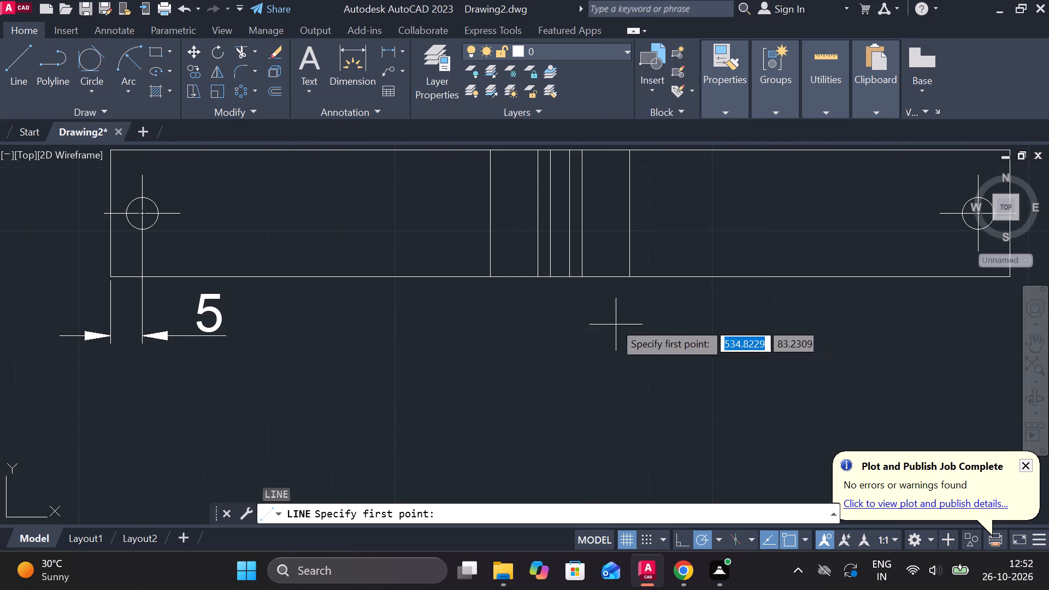
scroll(559, 276, up, 2)
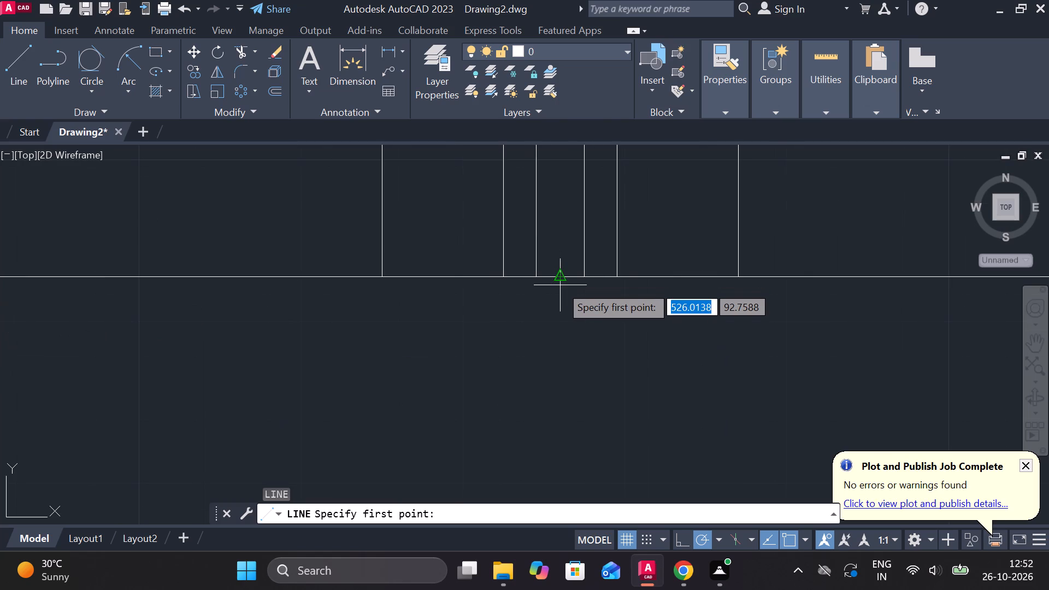
click(560, 279)
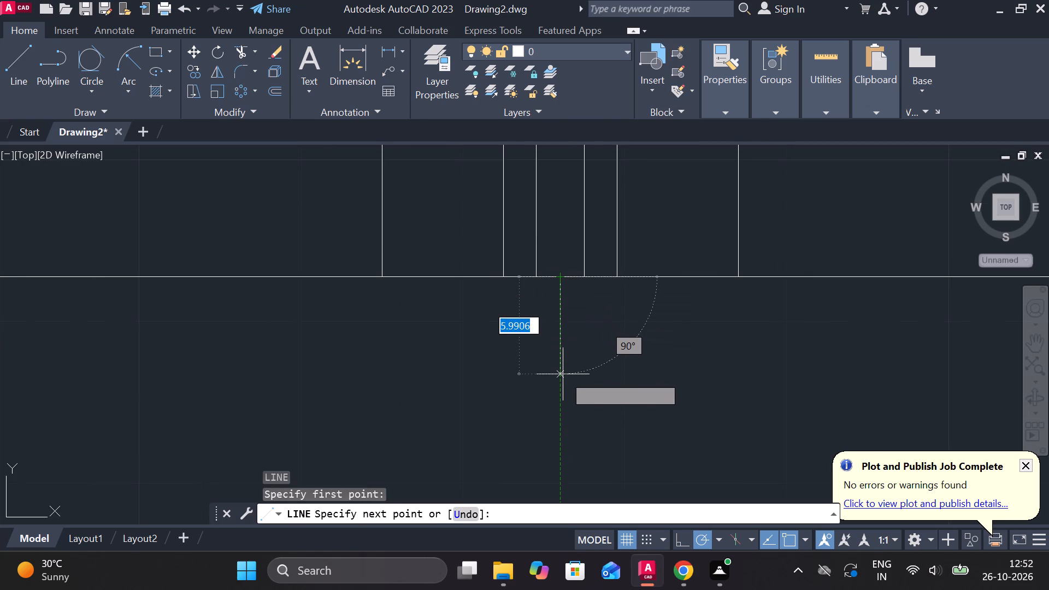
key(7)
key(Return)
key(Escape)
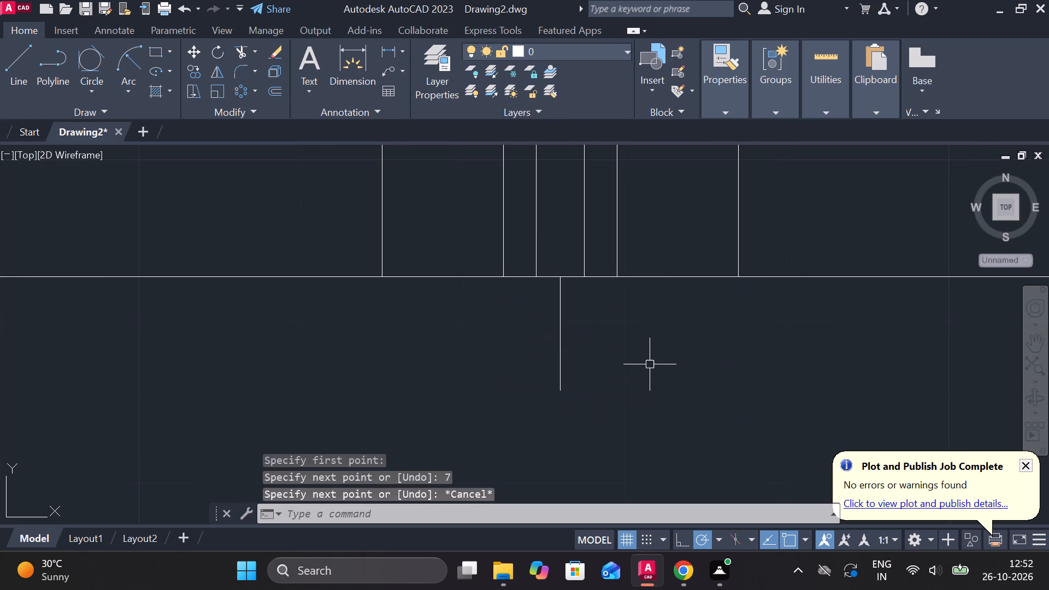
Draw a circle of radius 7 mm centred on the lower end of the short vertical line.
text(C)
key(space)
click(566, 390)
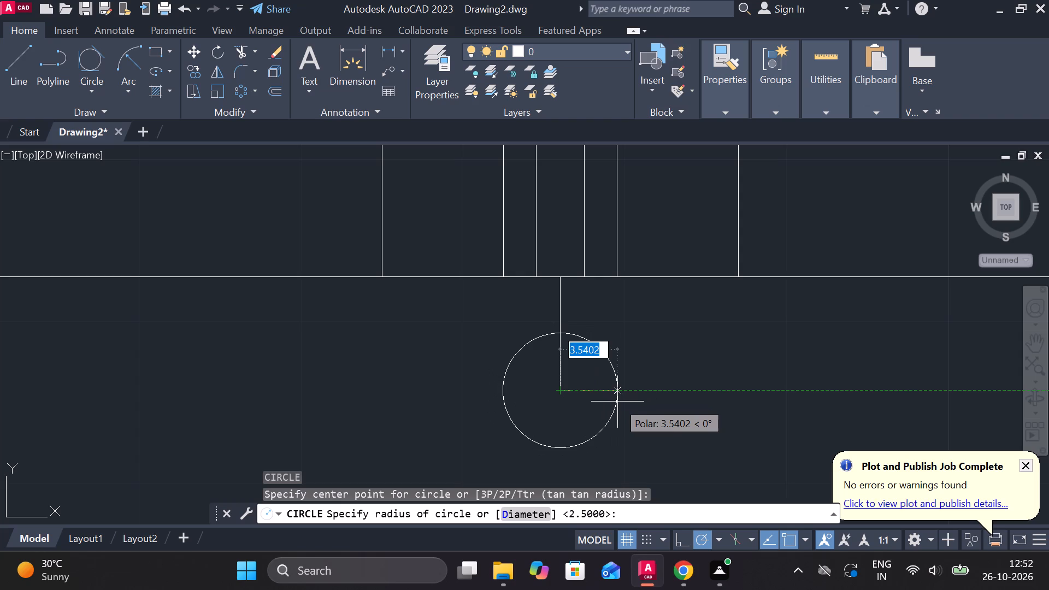
scroll(650, 402, down, 1)
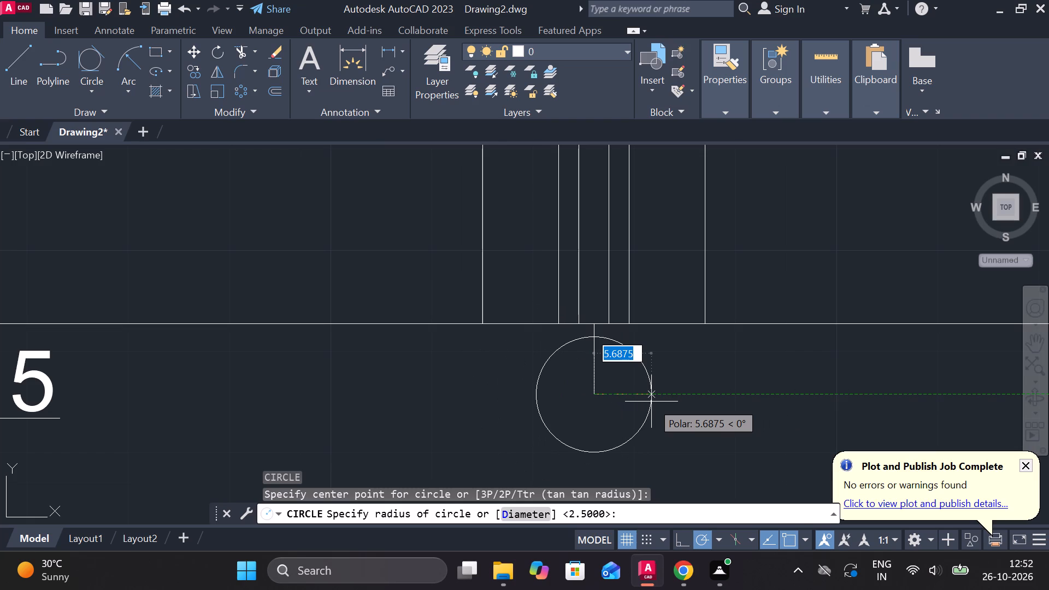
key(7)
key(Return)
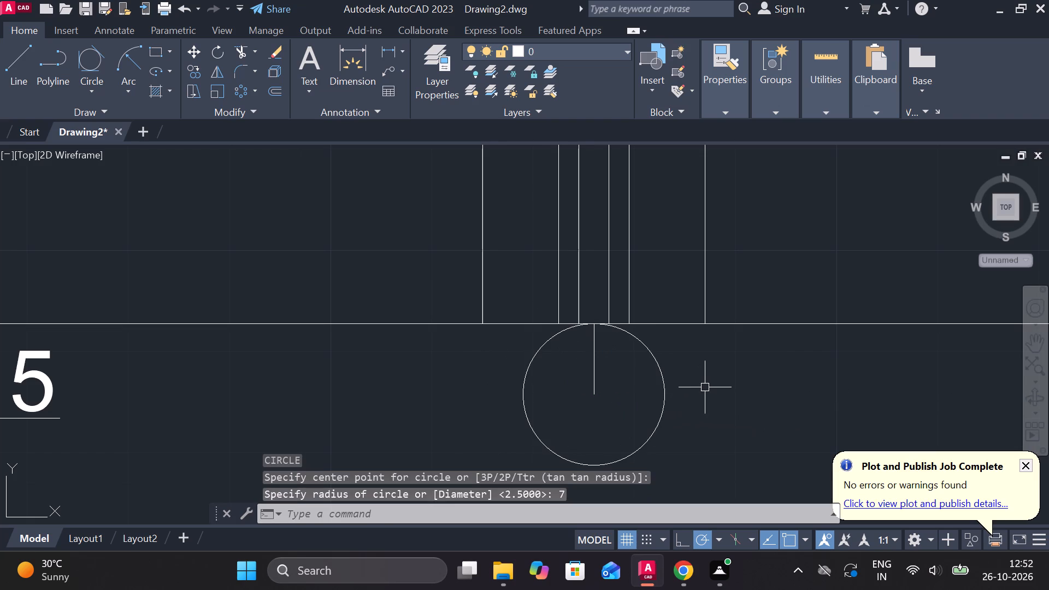
Draw vertical lines from the circle's right and left quadrants up past the strip's lower edge.
key(l)
key(Return)
click(675, 392)
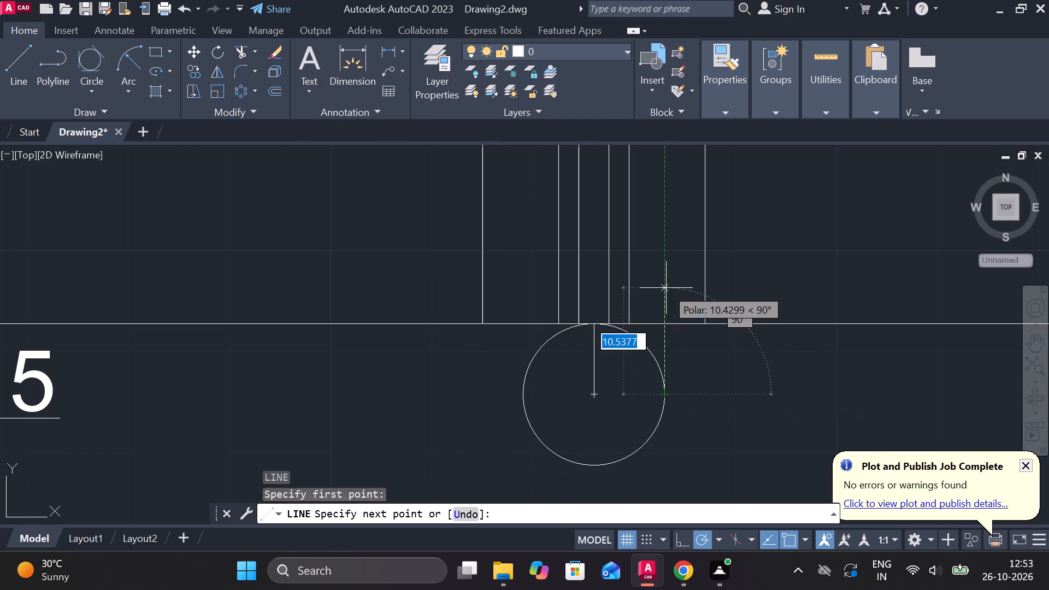
click(666, 288)
key(Escape)
key(space)
drag(522, 394, 522, 390)
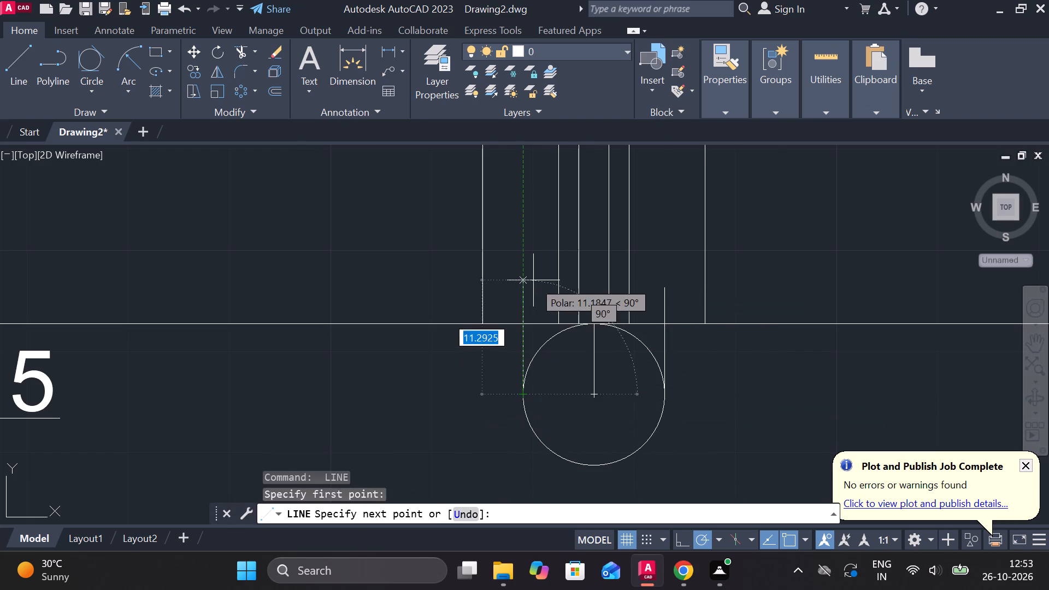
click(533, 280)
key(Escape)
Trim away the circle's upper half and the two vertical line ends above the strip's edge to form a rounded lug.
text(TR)
key(space)
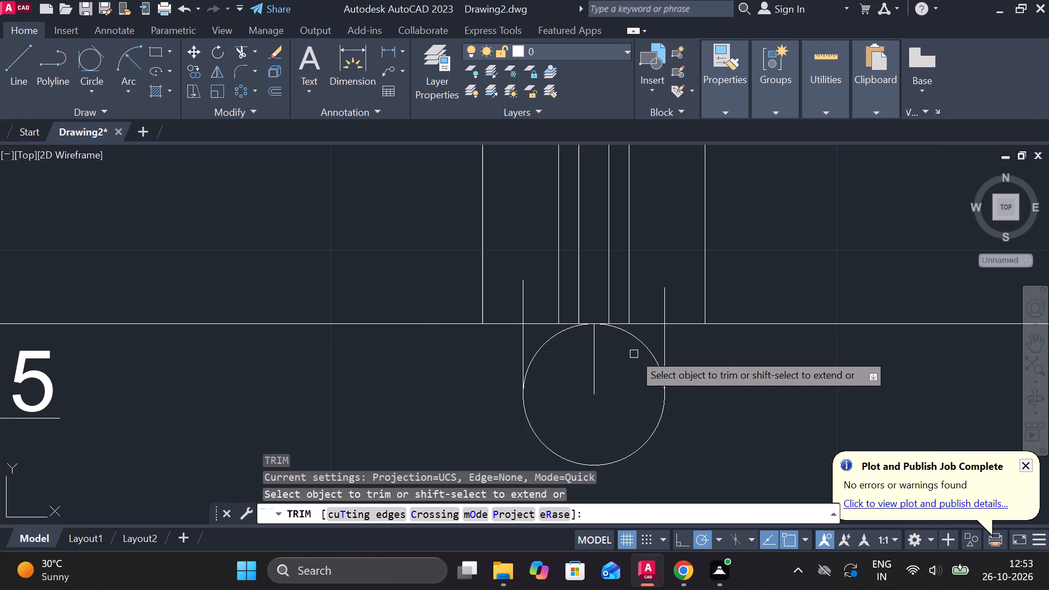
click(634, 342)
click(548, 340)
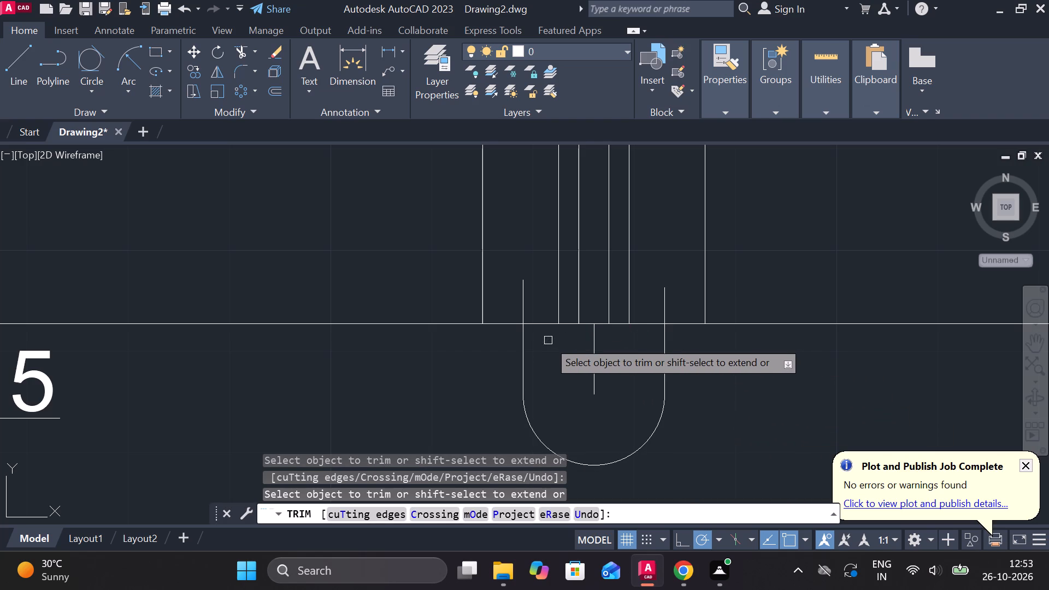
click(521, 306)
click(662, 297)
key(Escape)
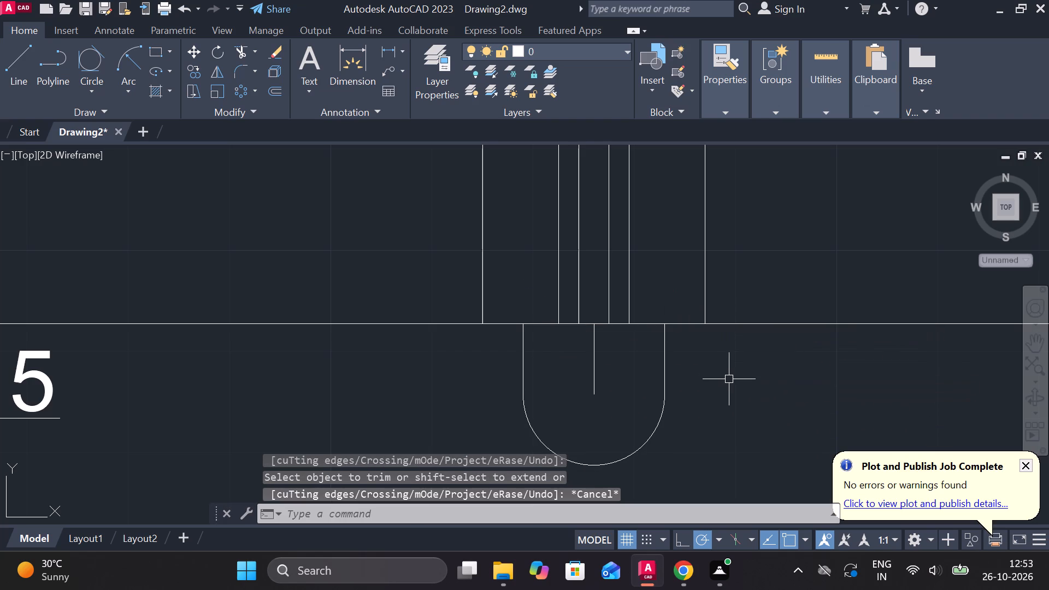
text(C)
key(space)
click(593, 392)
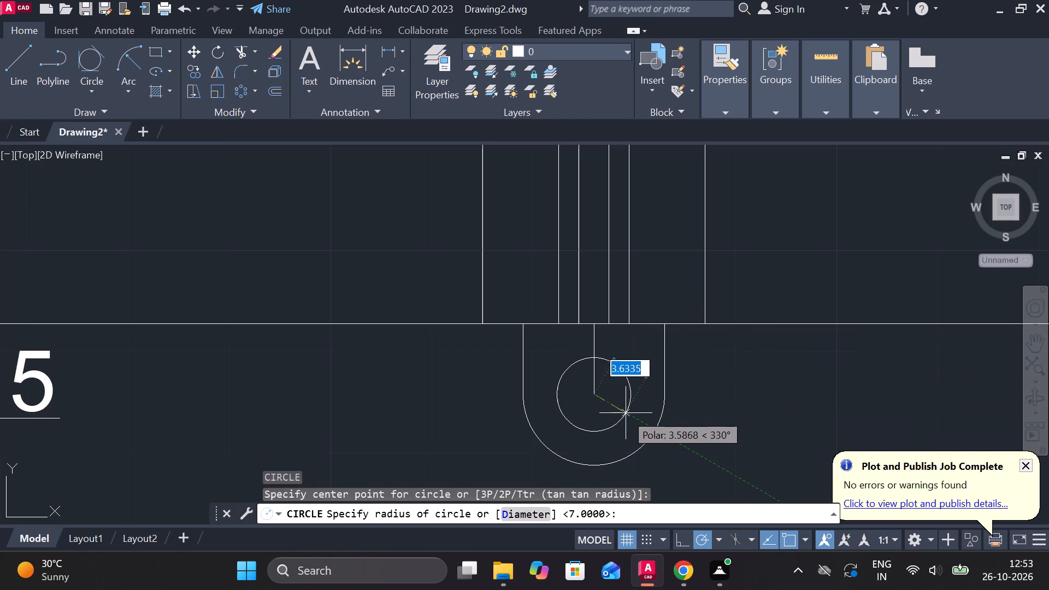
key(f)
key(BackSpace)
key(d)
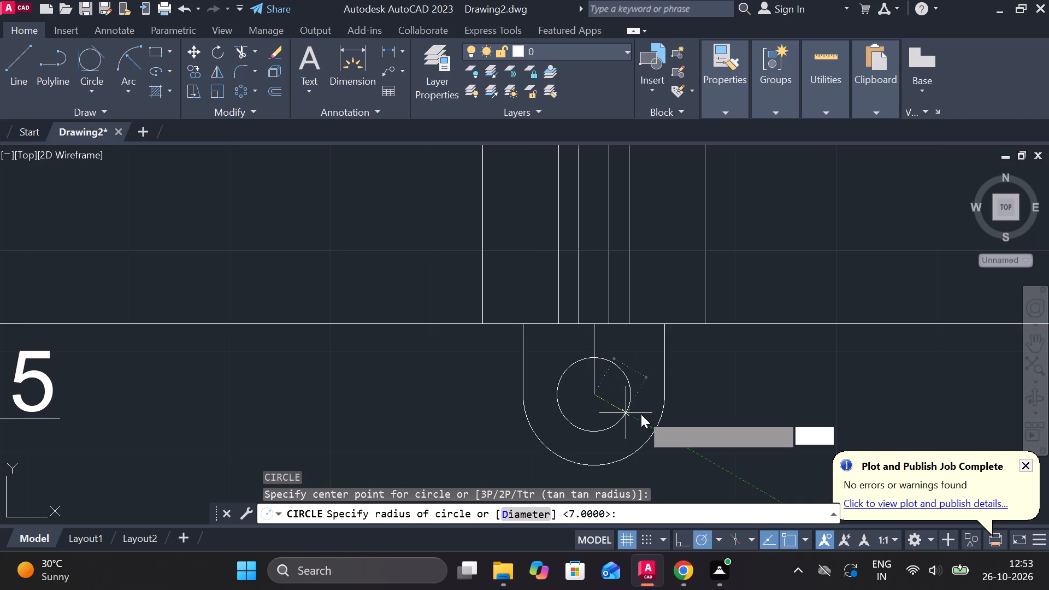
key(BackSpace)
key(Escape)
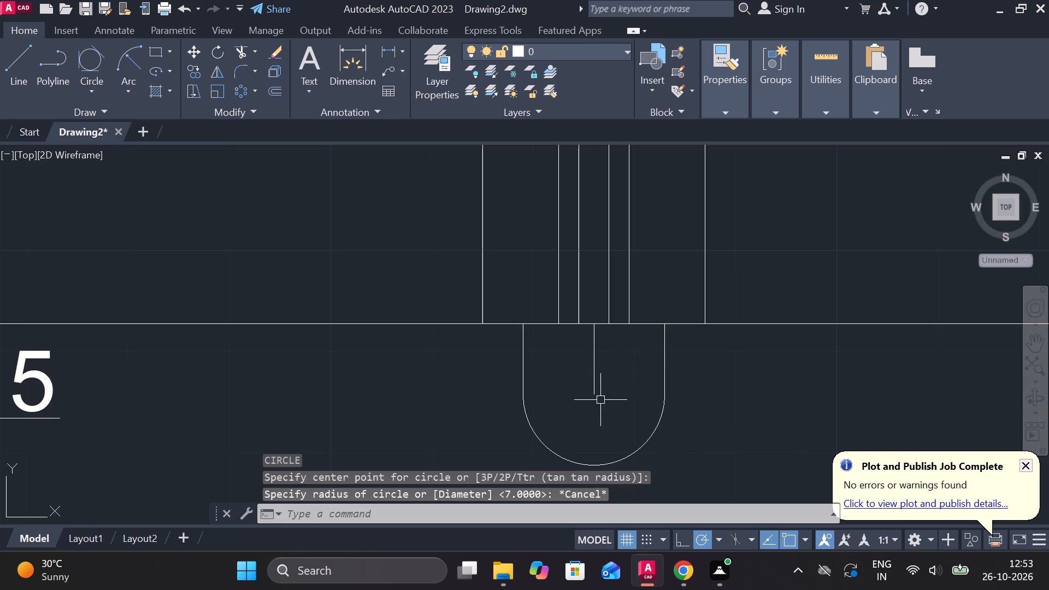
Draw a 5 mm diameter circle at the centre of the rounded lug's arc.
text(C)
key(space)
click(590, 390)
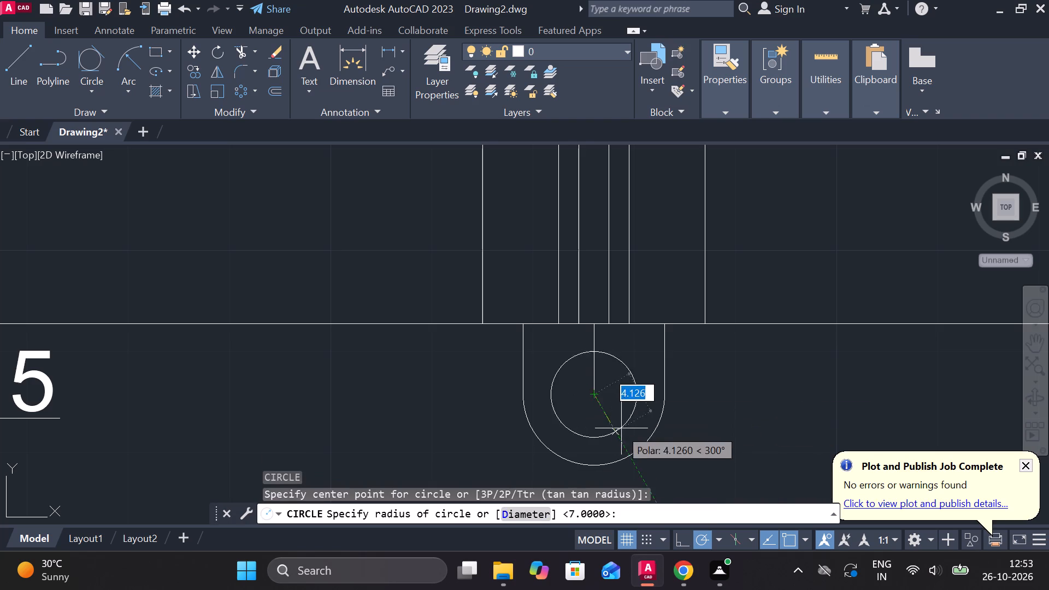
key(f)
key(BackSpace)
text(D)
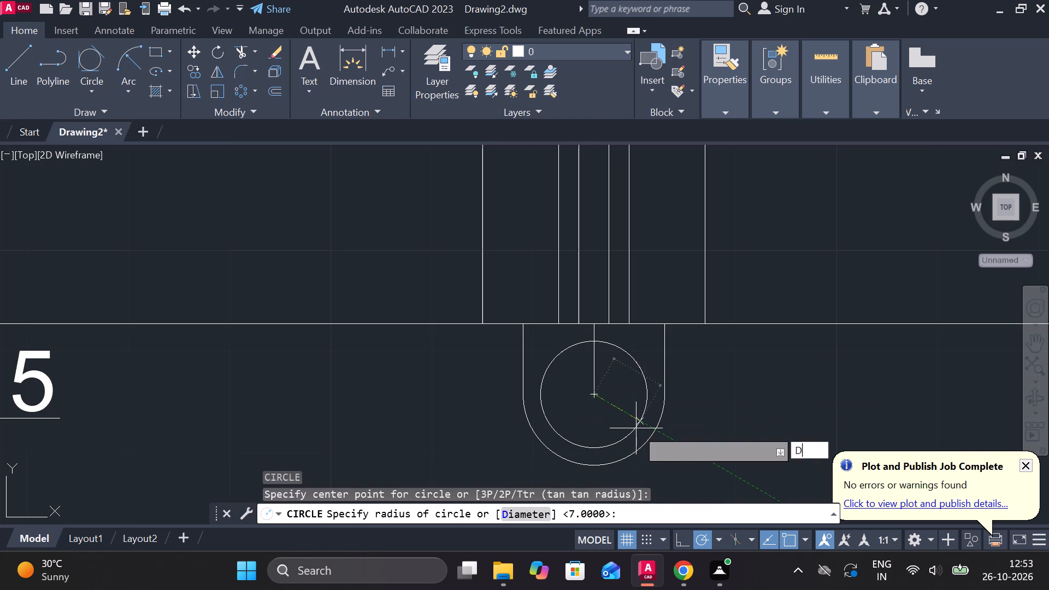
key(space)
key(5)
key(Return)
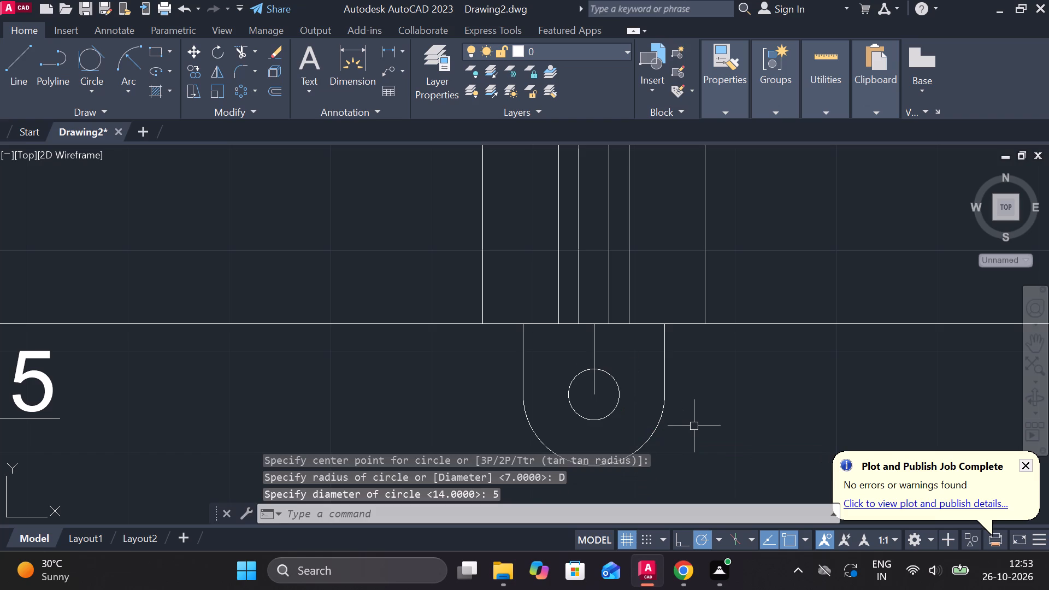
Draw a 7 mm diameter circle concentric with the 5 mm hole in the lug.
scroll(712, 420, down, 1)
scroll(714, 409, up, 1)
key(c)
key(space)
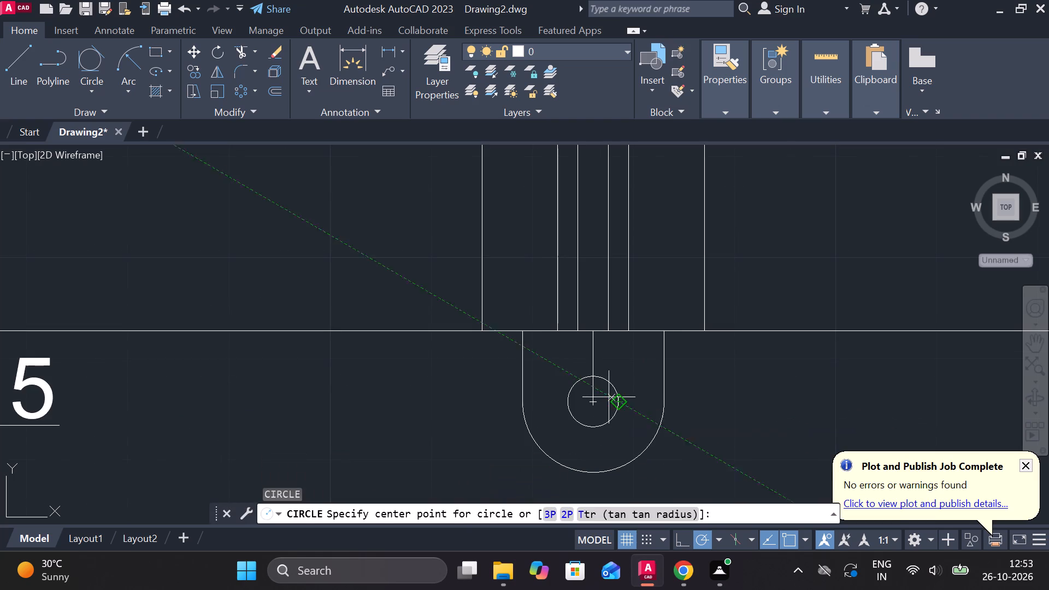
click(599, 398)
text(D 7)
key(Return)
Erase the 2.5 dimension from the small hole in the upright lug of part 8.
scroll(644, 410, down, 3)
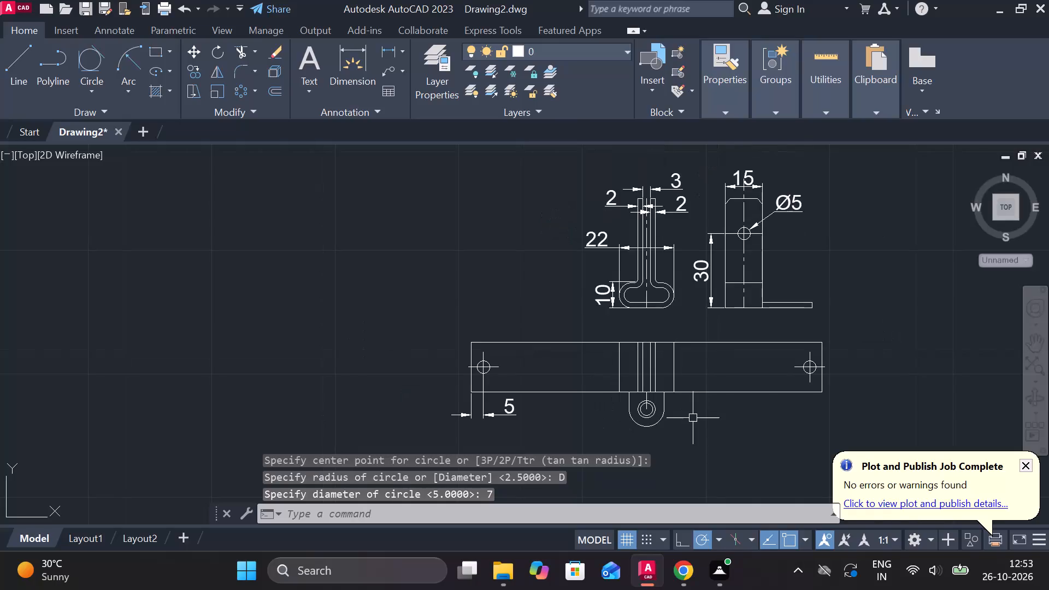
scroll(695, 418, down, 3)
scroll(724, 324, up, 2)
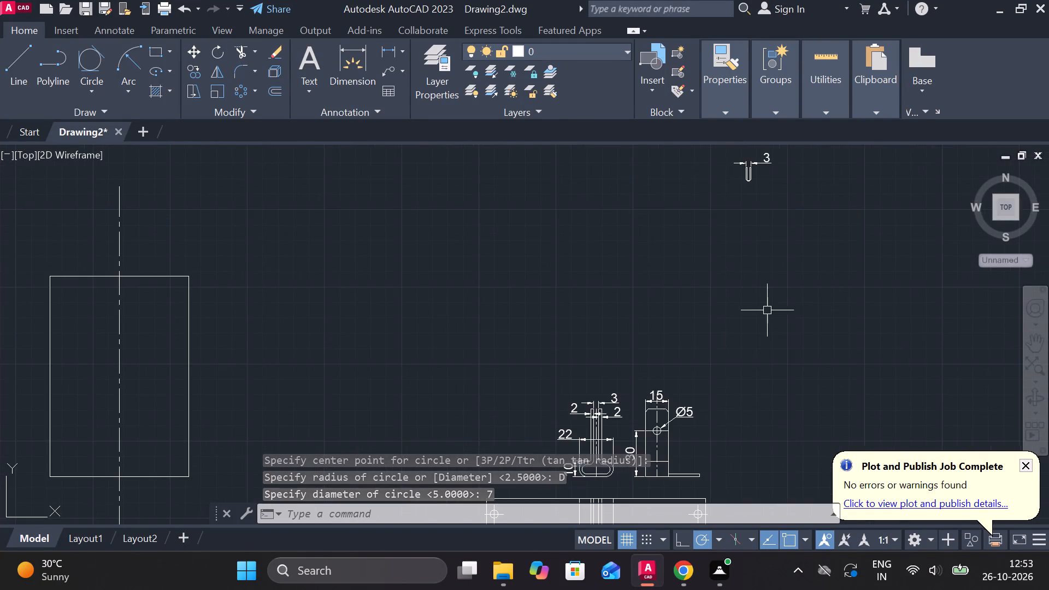
middle_drag(743, 310, 325, 328)
scroll(372, 323, down, 2)
middle_drag(614, 339, 284, 362)
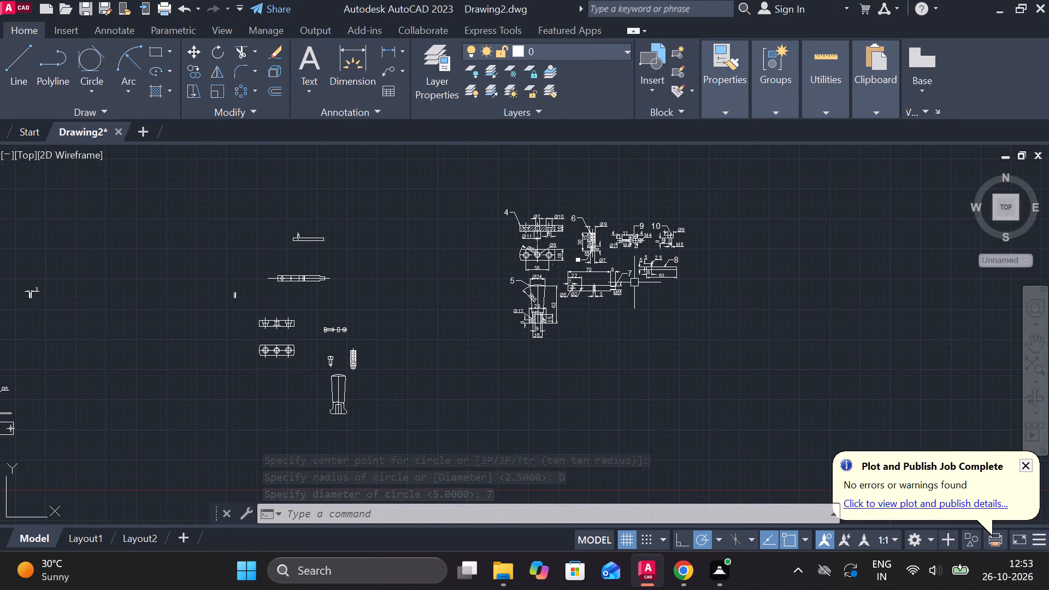
middle_drag(663, 271, 613, 330)
scroll(611, 302, up, 2)
scroll(600, 359, up, 5)
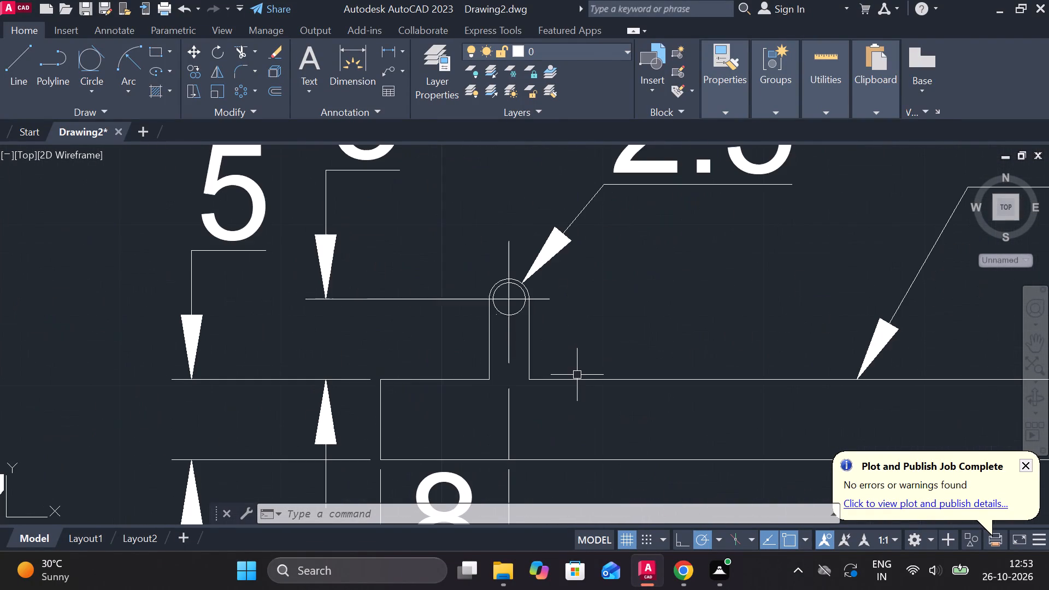
scroll(613, 347, down, 1)
scroll(559, 335, up, 2)
scroll(562, 335, down, 2)
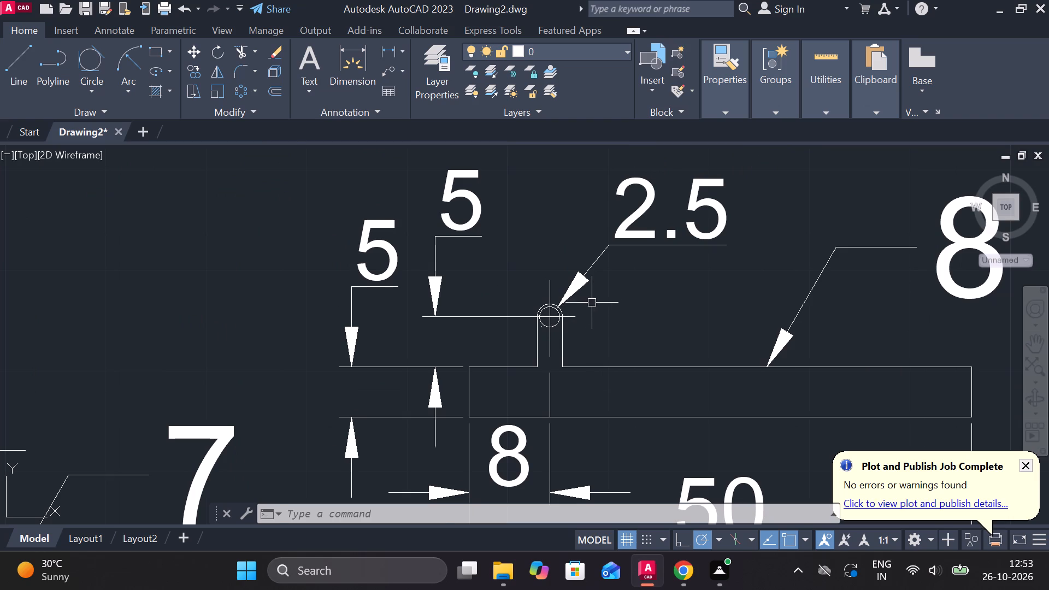
scroll(592, 303, up, 2)
scroll(592, 312, down, 2)
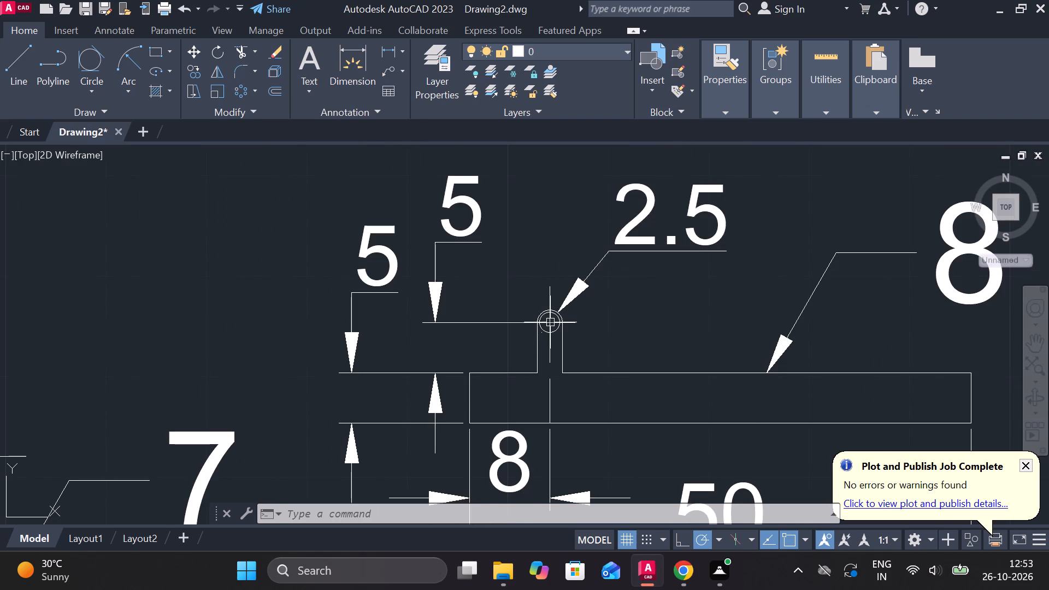
key(Escape)
click(605, 264)
text(E)
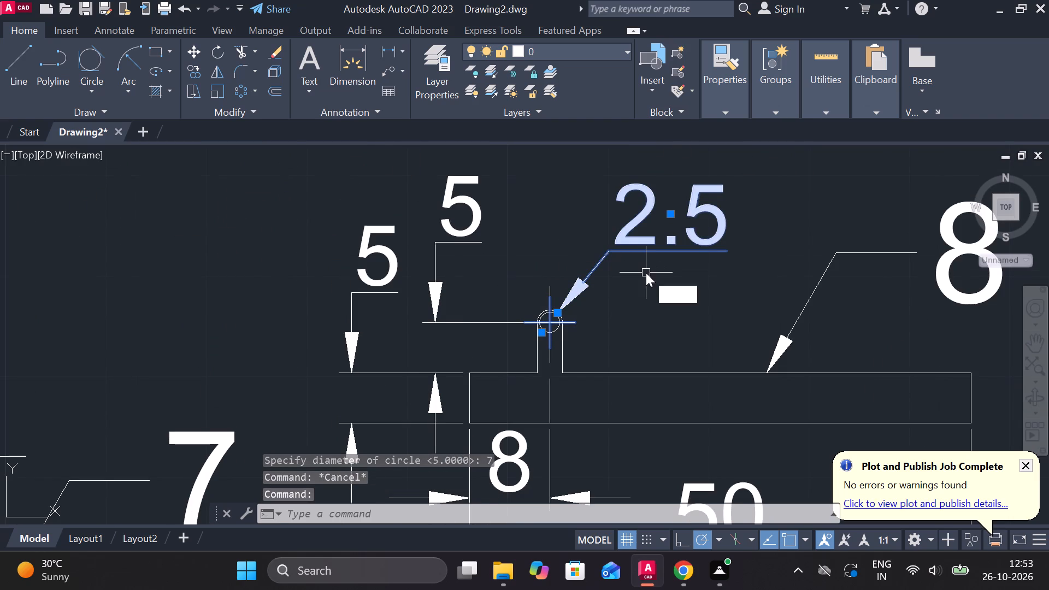
key(space)
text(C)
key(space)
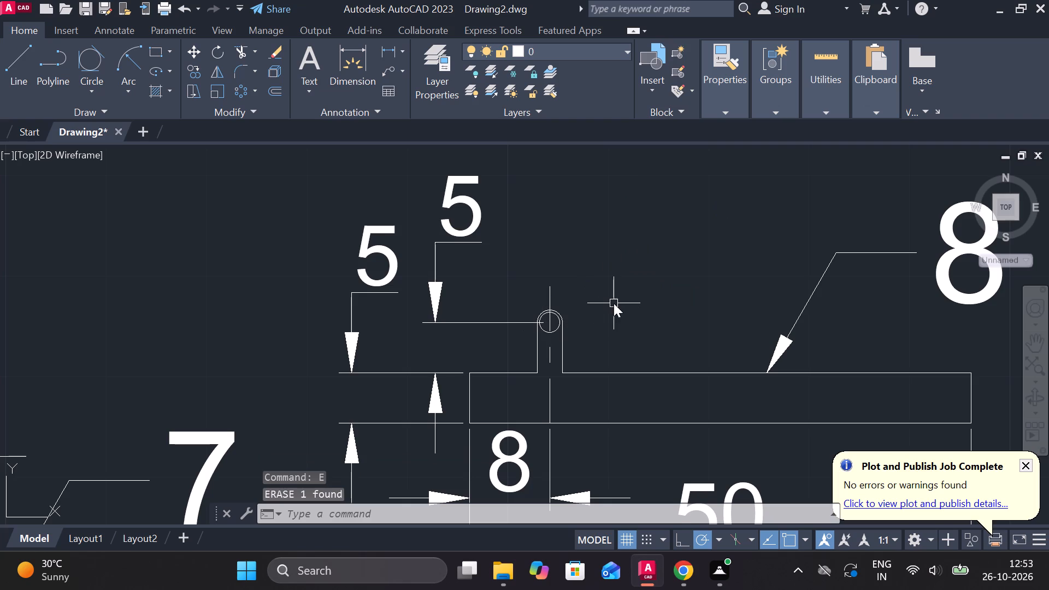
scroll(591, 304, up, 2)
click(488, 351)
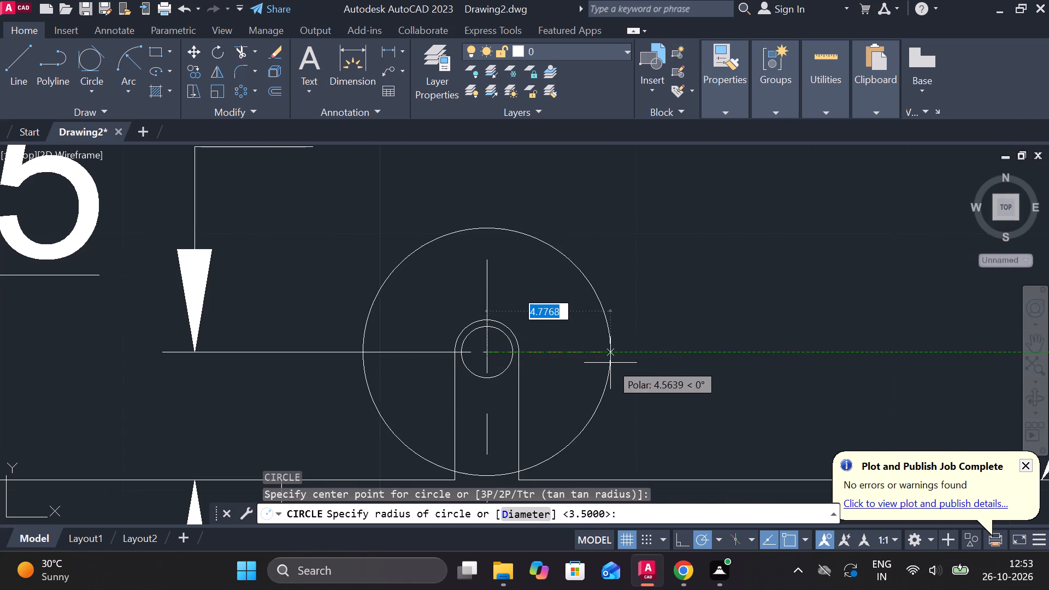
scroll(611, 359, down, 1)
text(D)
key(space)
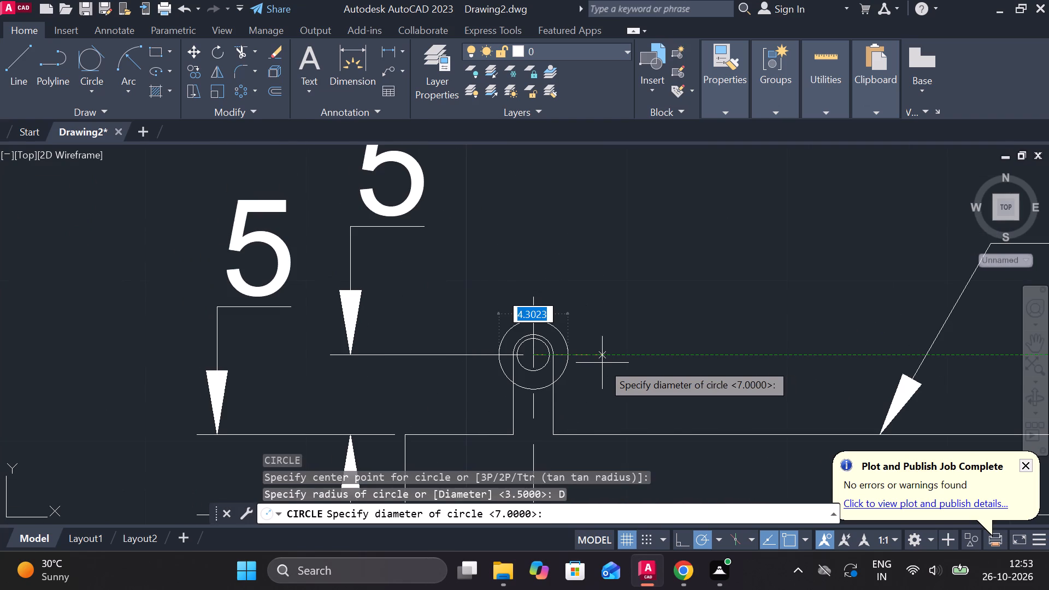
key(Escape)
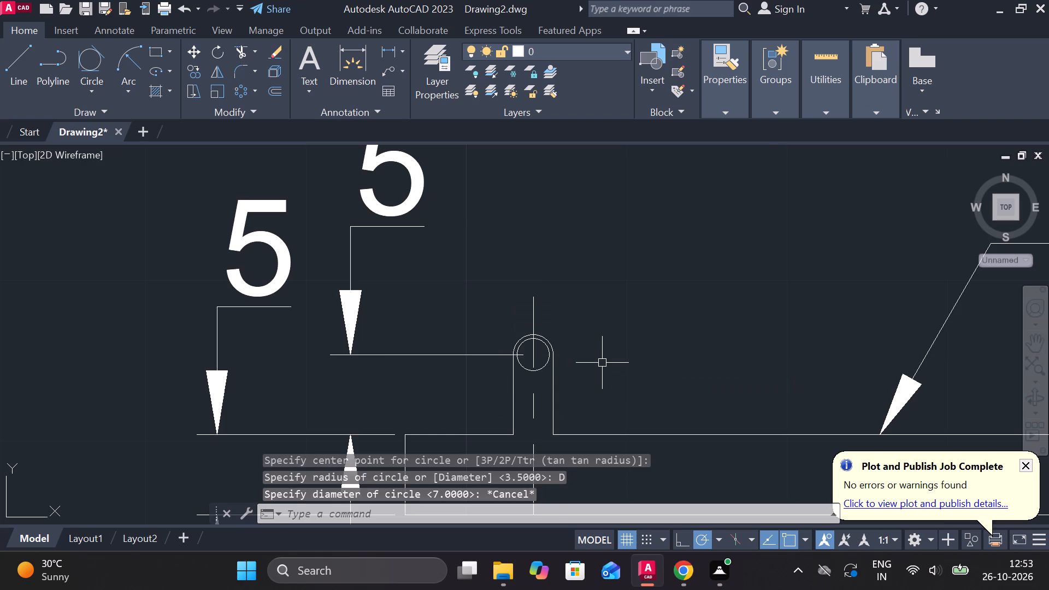
Draw a circle of radius 2.5 concentric with the hole in part 8's upright lug.
scroll(602, 363, down, 3)
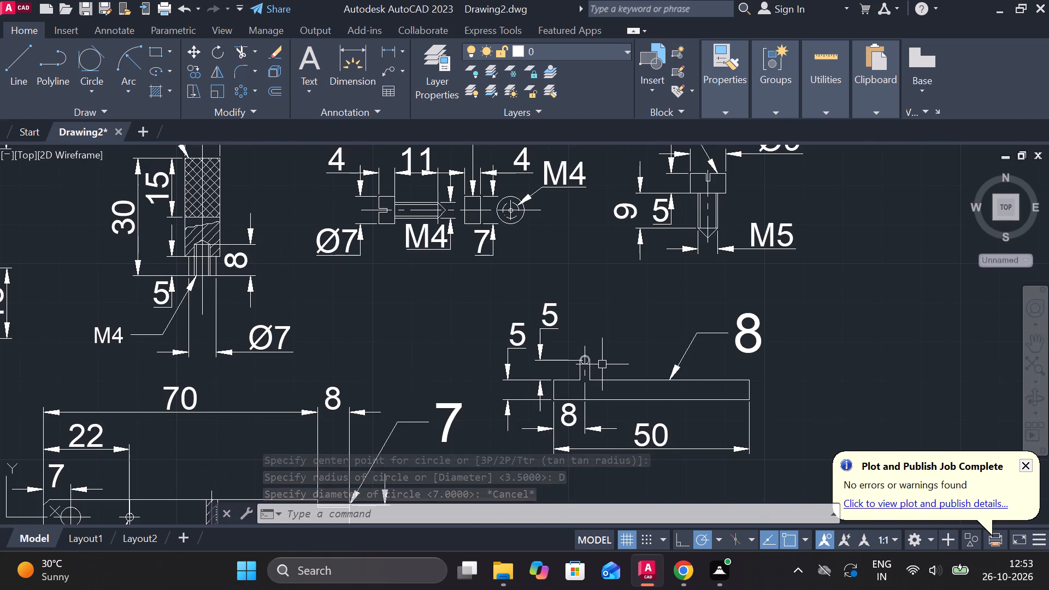
scroll(637, 367, down, 2)
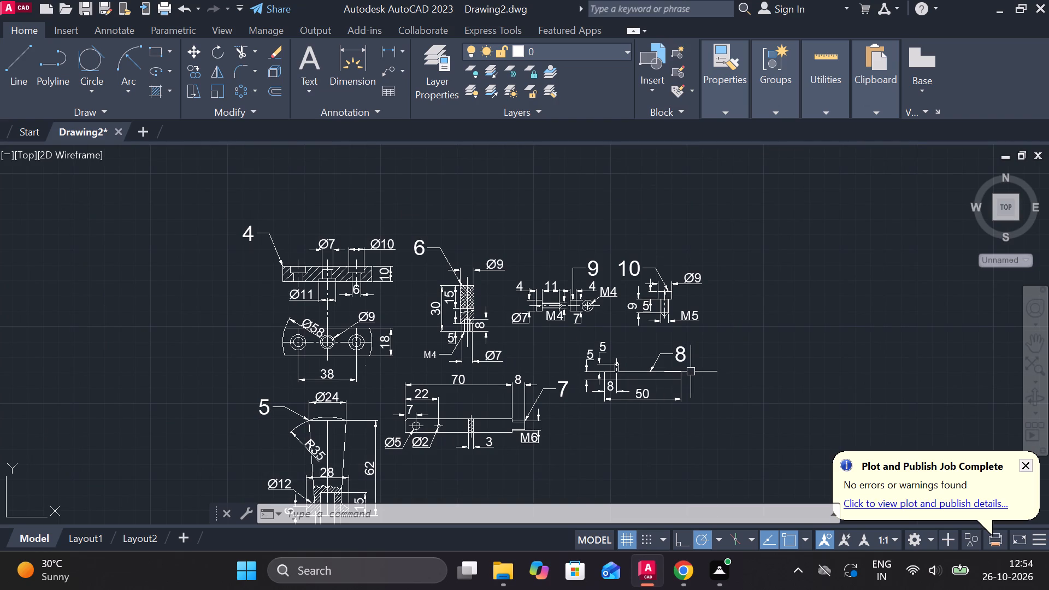
scroll(627, 370, up, 4)
middle_drag(611, 350, 624, 322)
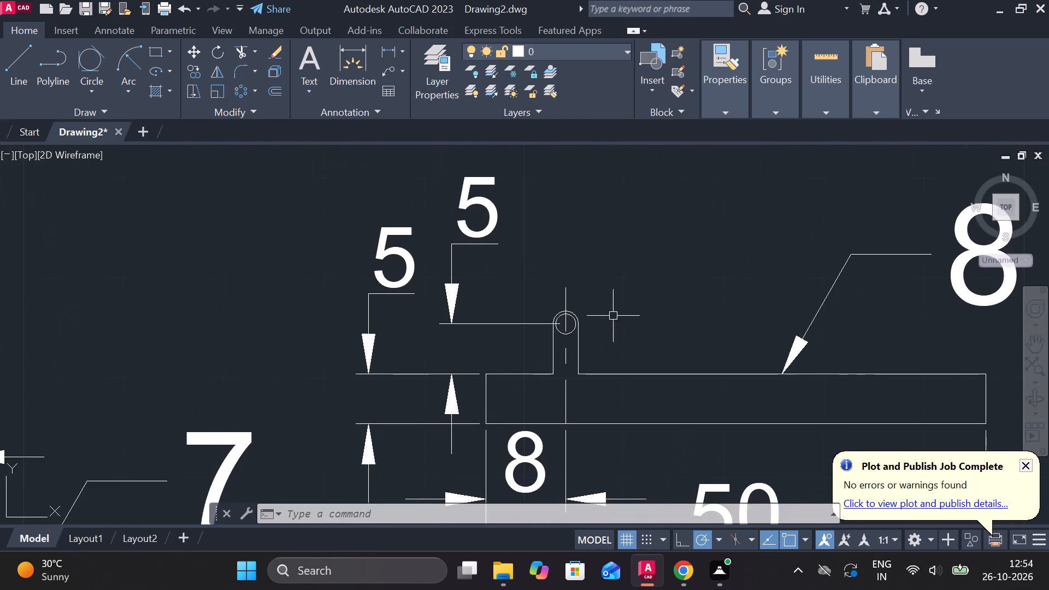
scroll(592, 316, up, 2)
key(Escape)
text(C)
key(space)
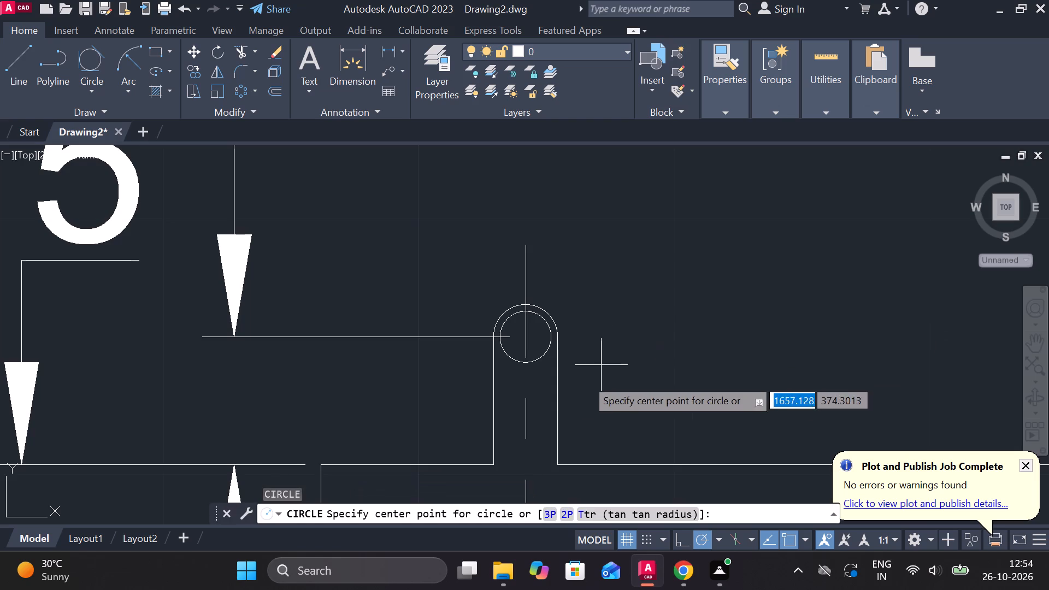
click(523, 332)
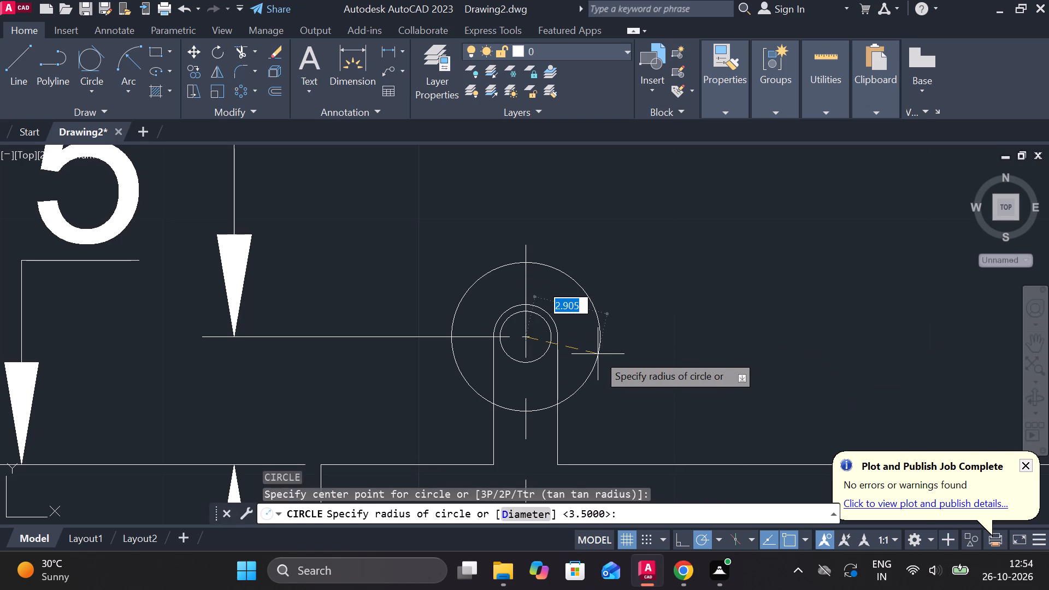
text(2.5)
key(Return)
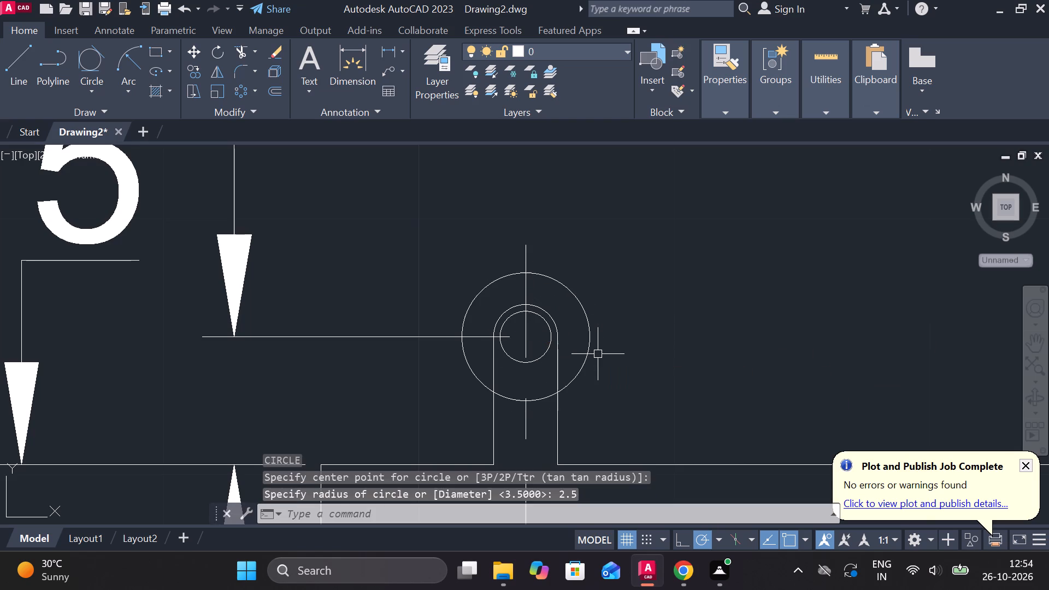
Draw two vertical lines from the side quadrants of the 2.5 radius circle down to the top edge of part 8's bar.
scroll(623, 361, down, 1)
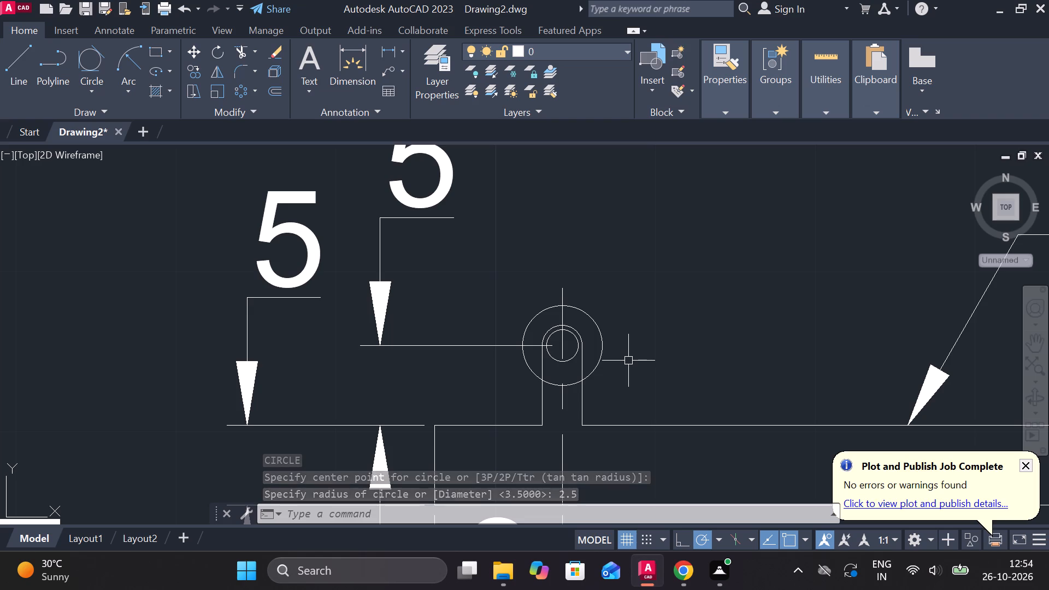
scroll(634, 373, up, 1)
scroll(634, 385, down, 1)
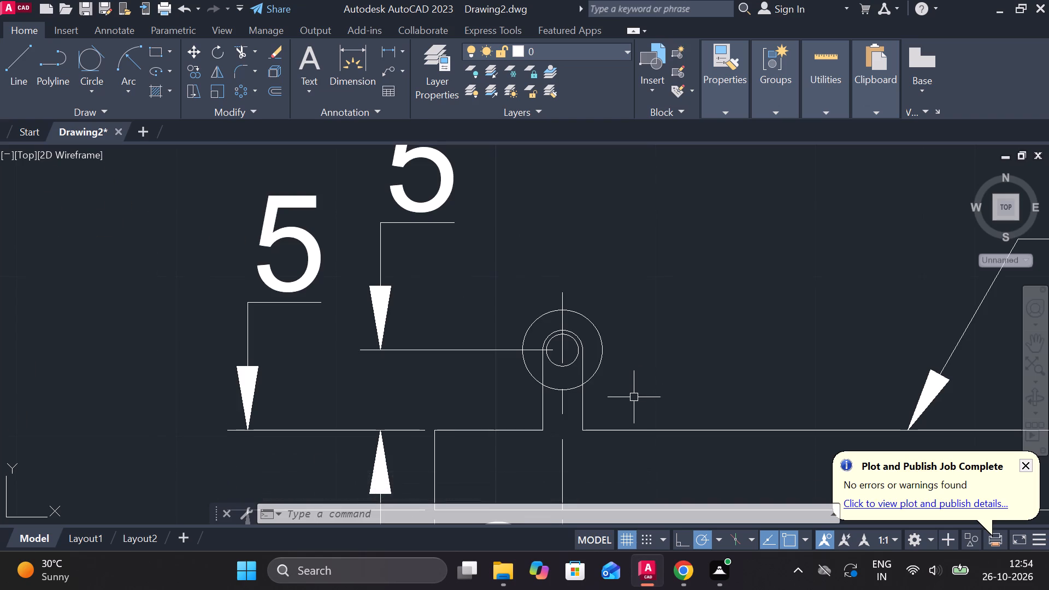
key(l)
key(Return)
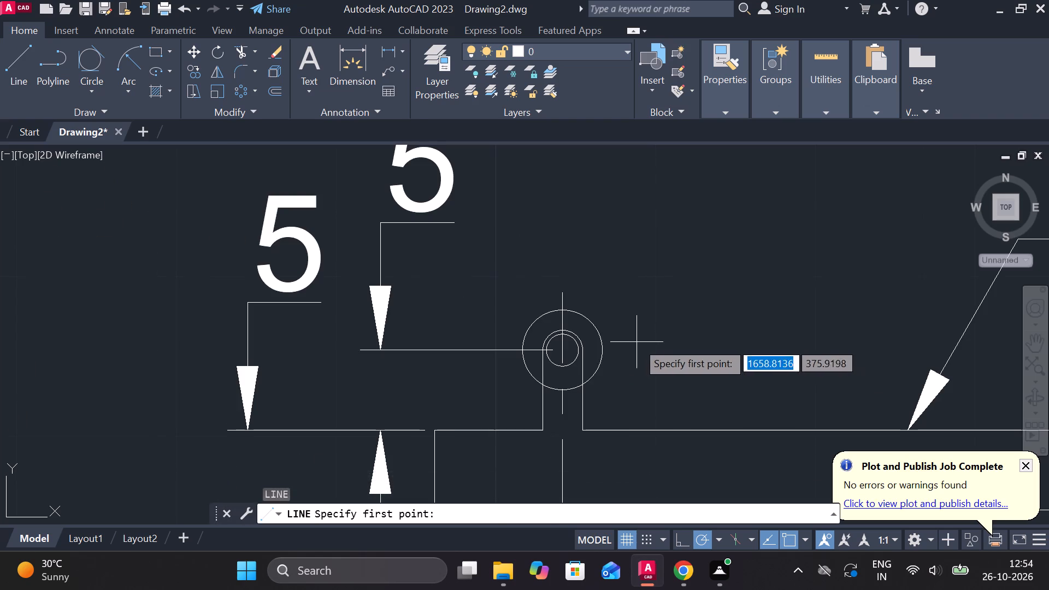
click(600, 347)
click(604, 421)
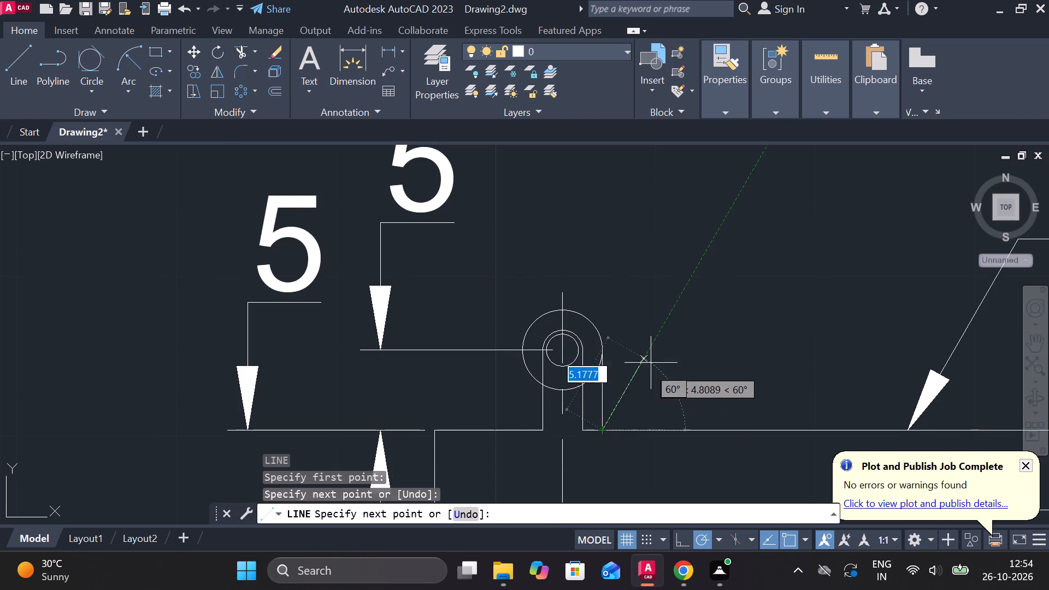
key(Escape)
key(space)
click(526, 359)
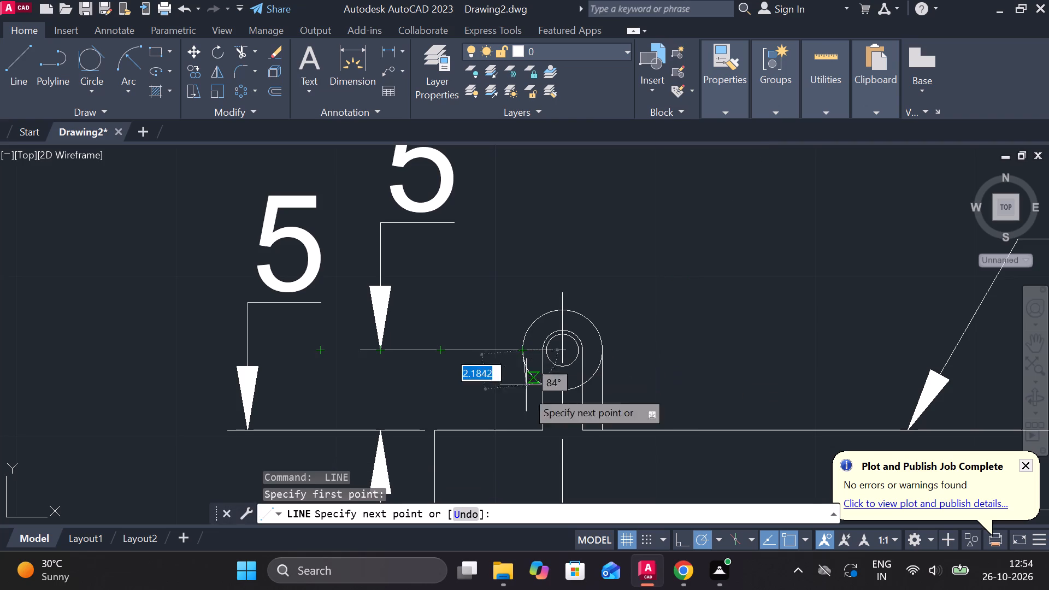
click(522, 430)
key(Escape)
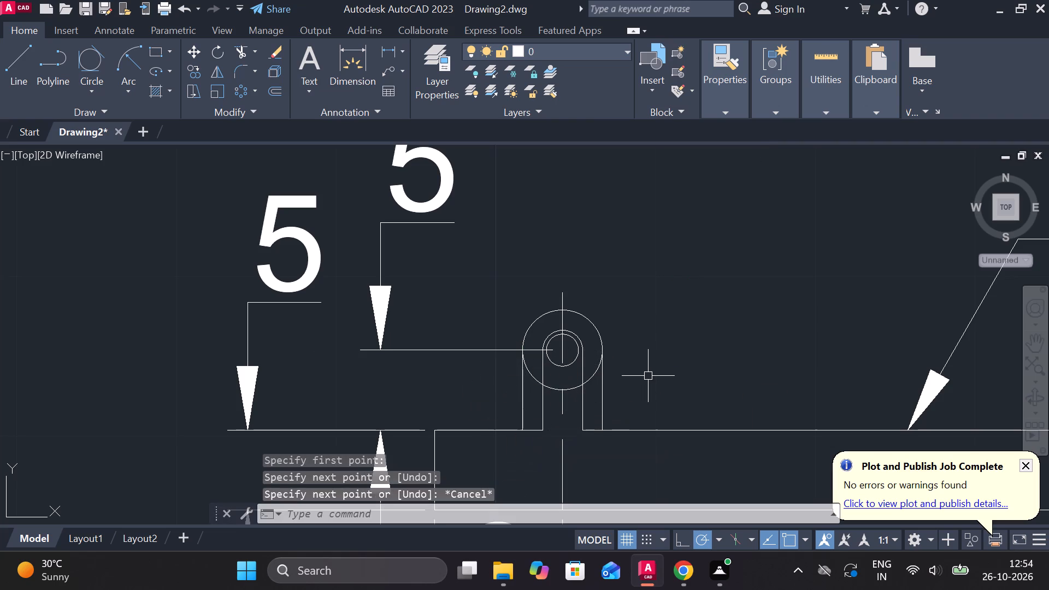
Trim away the outer circle's lower half and the old inner lug's sides and arc, leaving one wider rounded lug.
text(TR)
key(space)
click(594, 380)
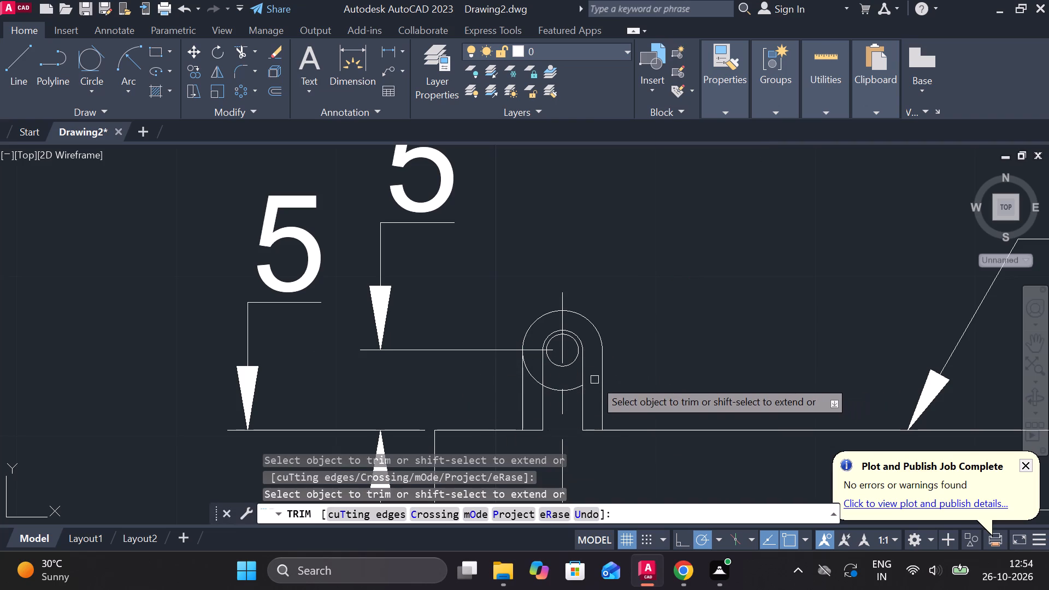
click(587, 369)
double_click(581, 375)
click(539, 379)
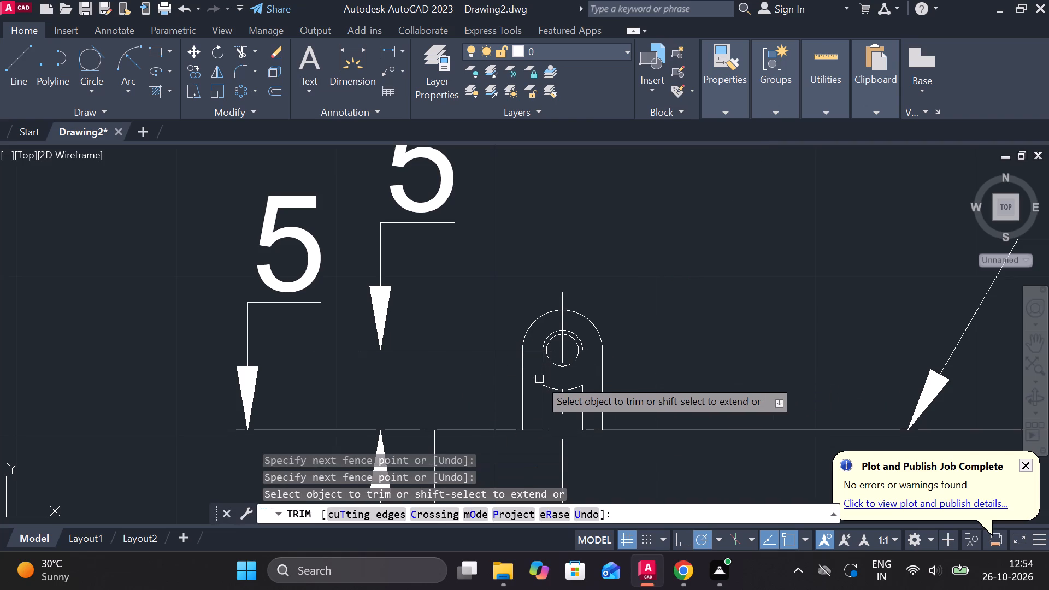
double_click(544, 382)
click(545, 397)
click(575, 393)
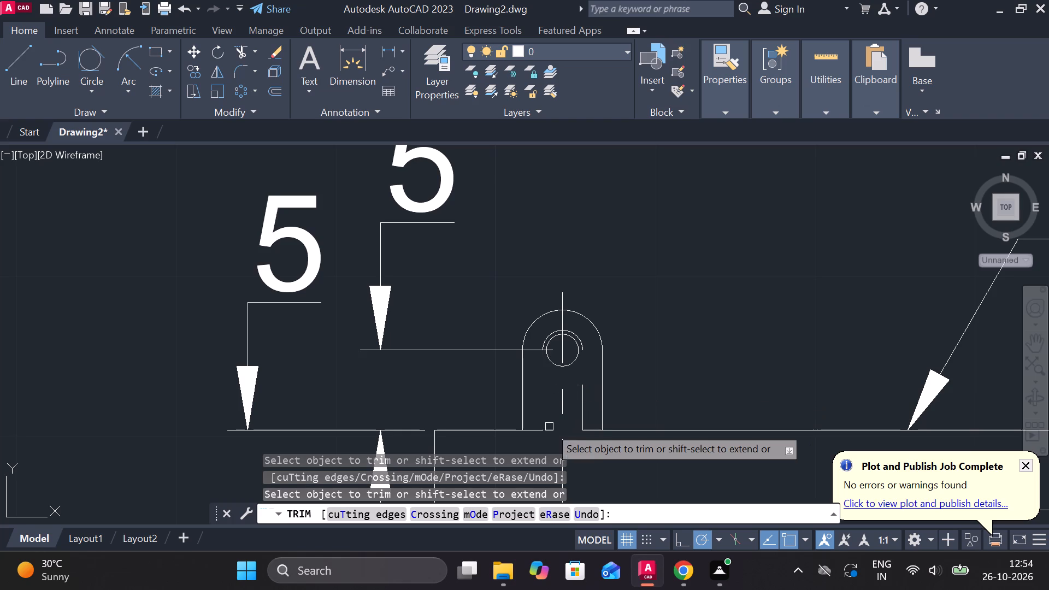
click(542, 428)
click(584, 411)
click(586, 347)
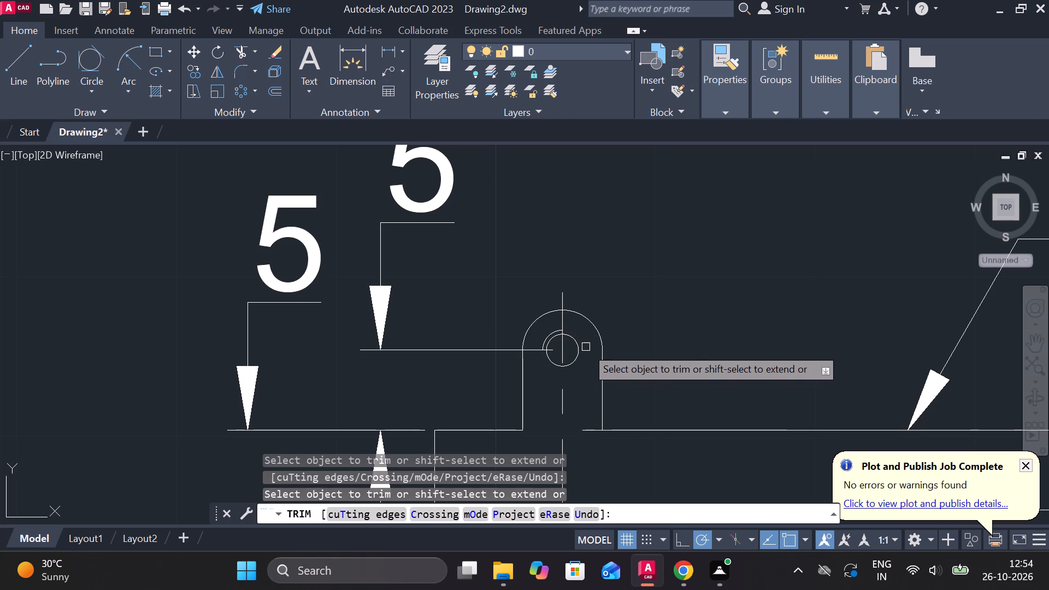
click(553, 330)
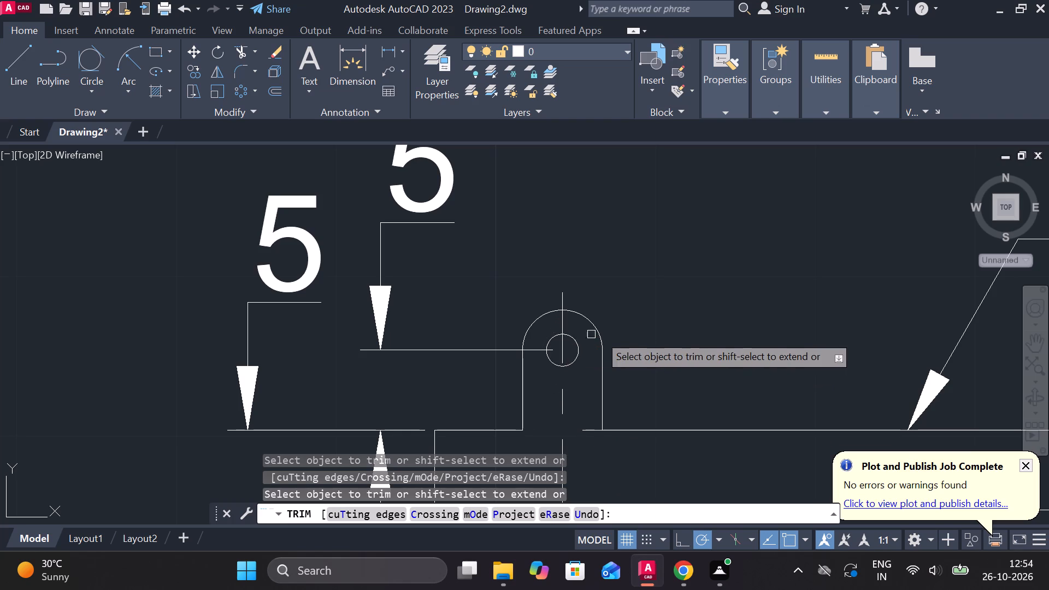
key(Escape)
Erase the small hole circle inside part 8's lug.
click(576, 349)
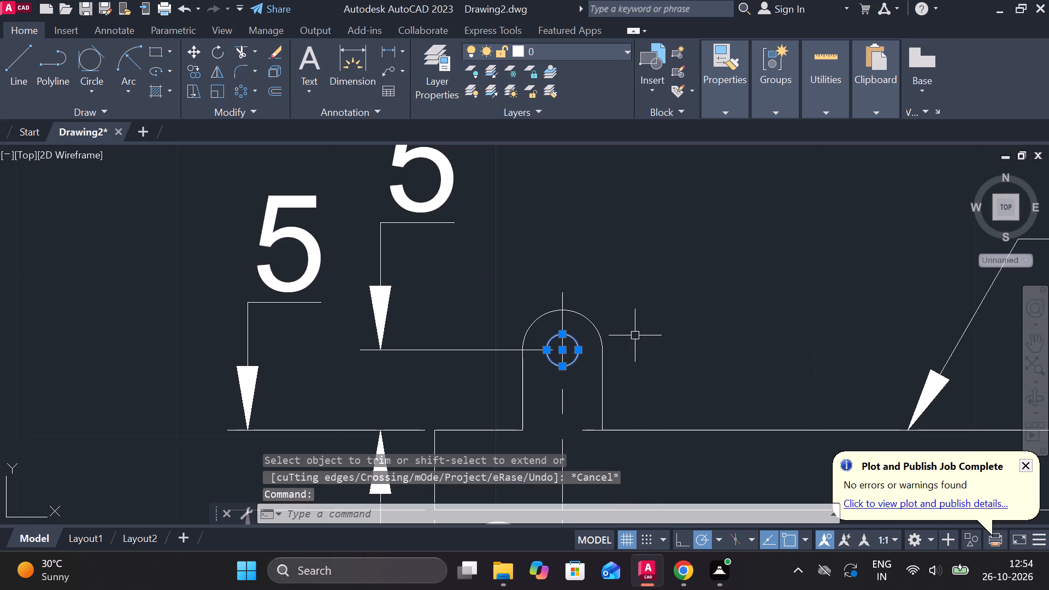
text(E)
key(space)
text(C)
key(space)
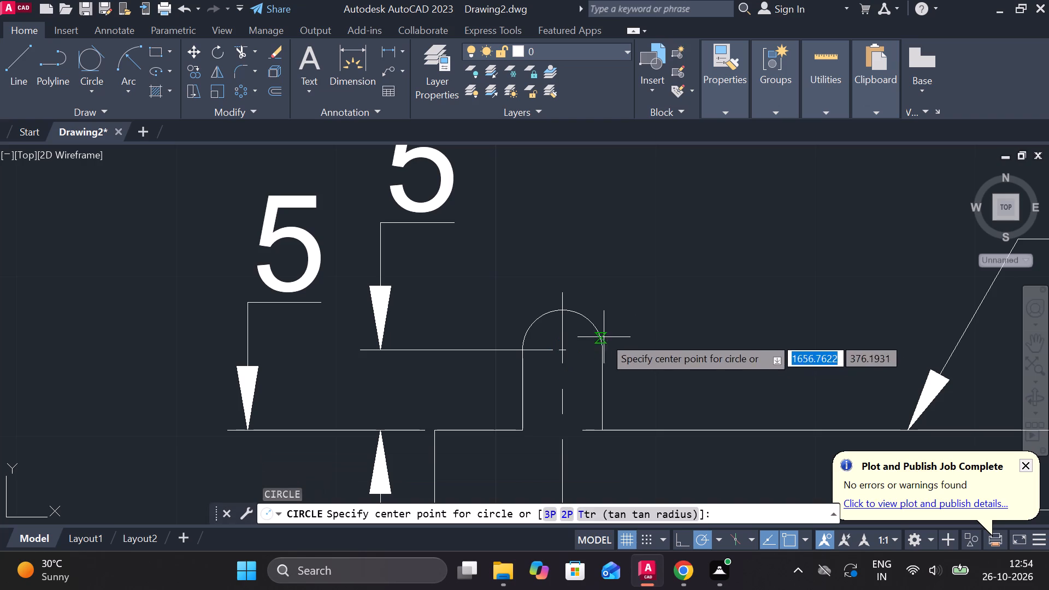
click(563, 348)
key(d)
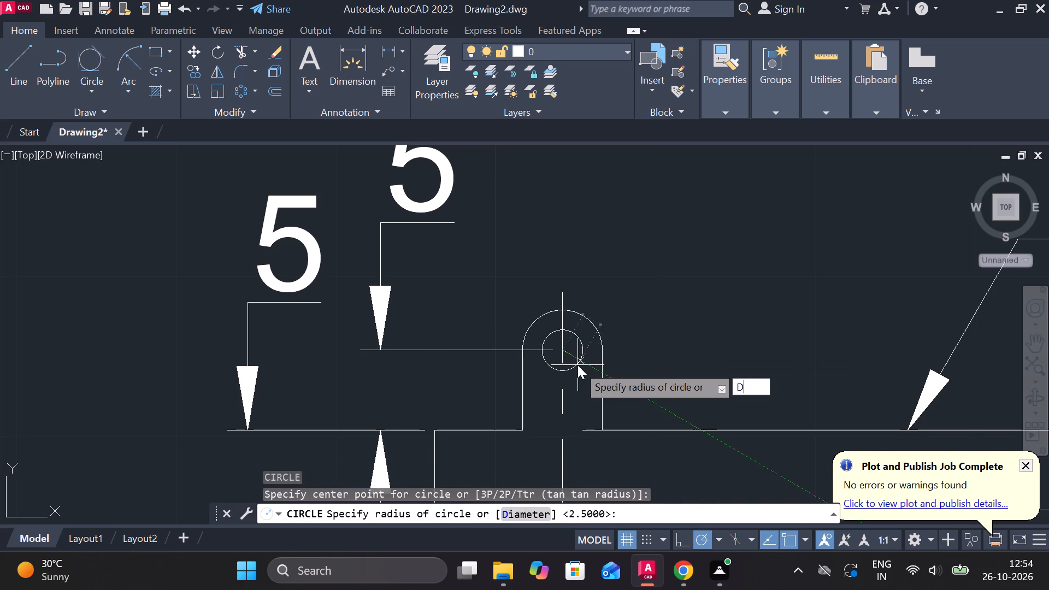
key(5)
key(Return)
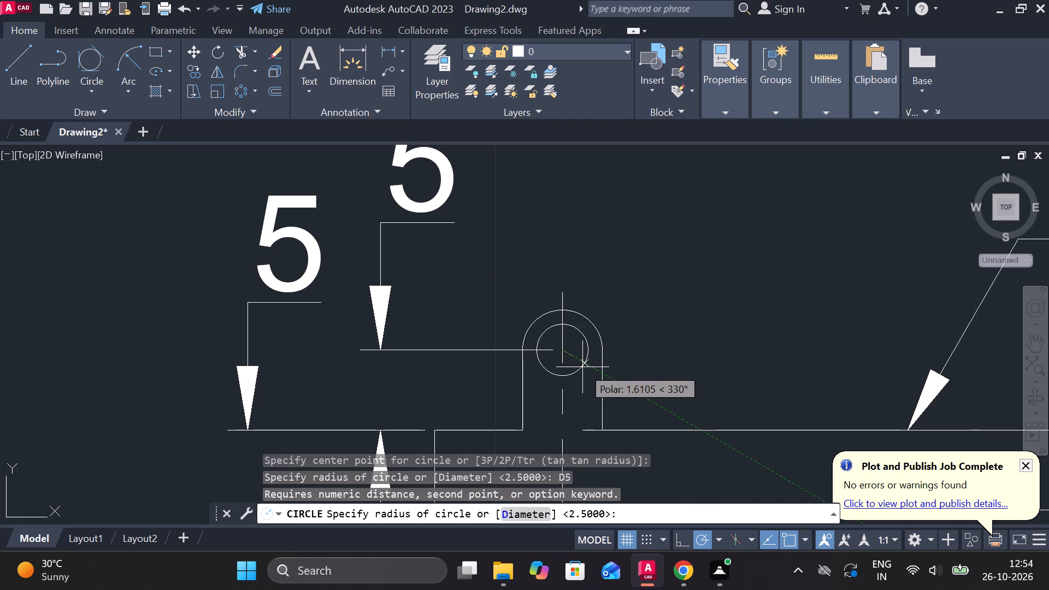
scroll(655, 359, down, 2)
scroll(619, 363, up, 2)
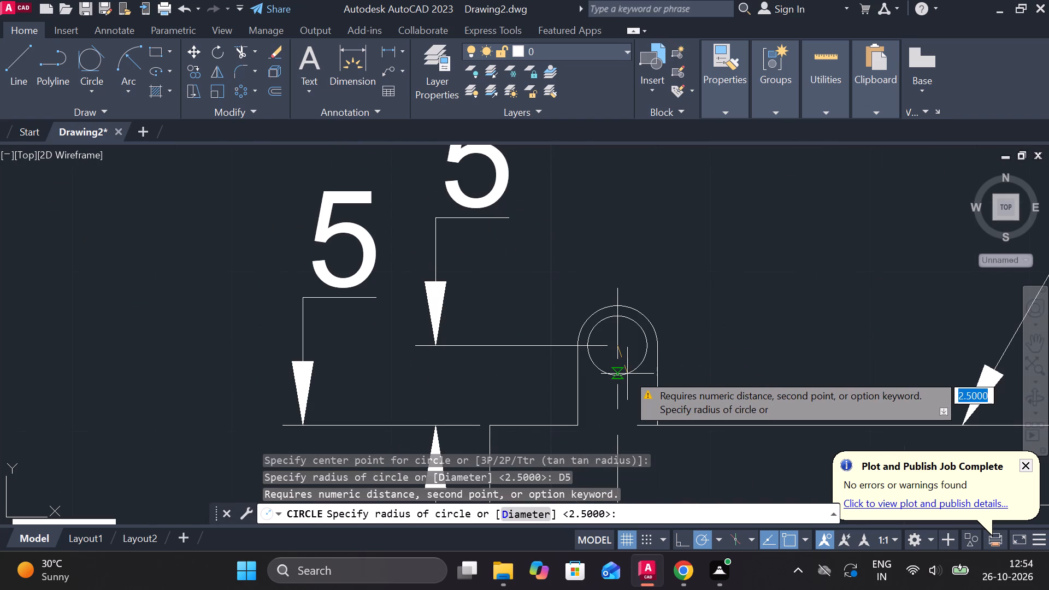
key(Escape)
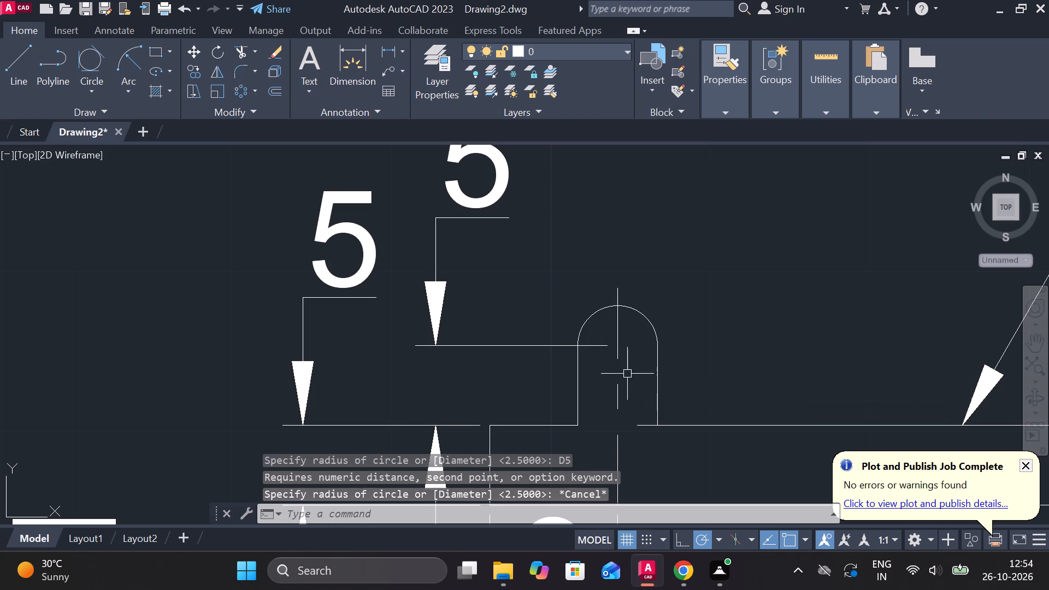
Draw a 2 mm diameter hole circle at the centre of the rounded lug's arc on part 8.
text(C)
key(space)
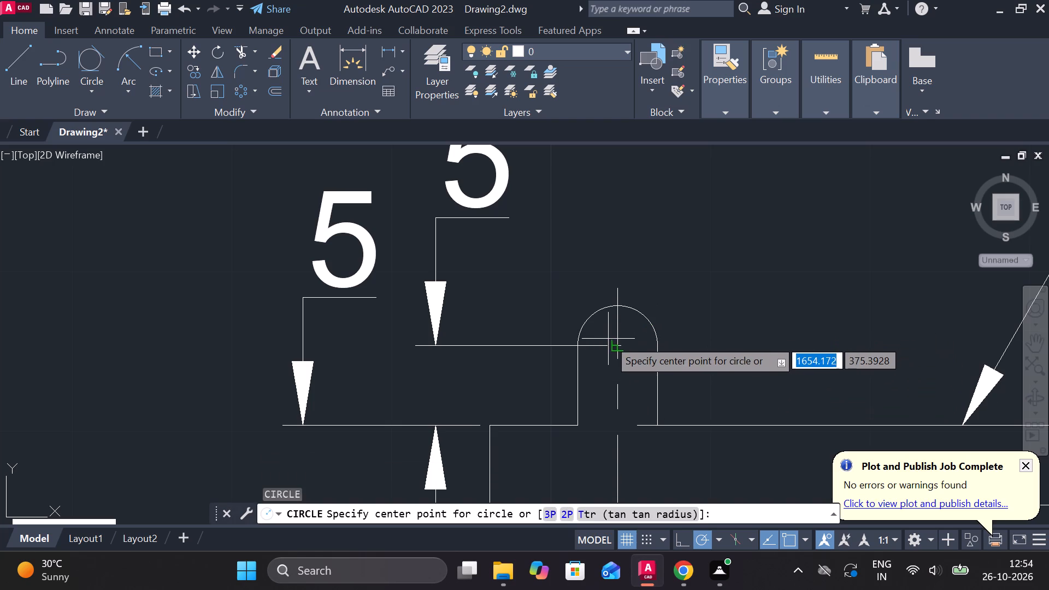
click(612, 346)
middle_drag(634, 361, 584, 367)
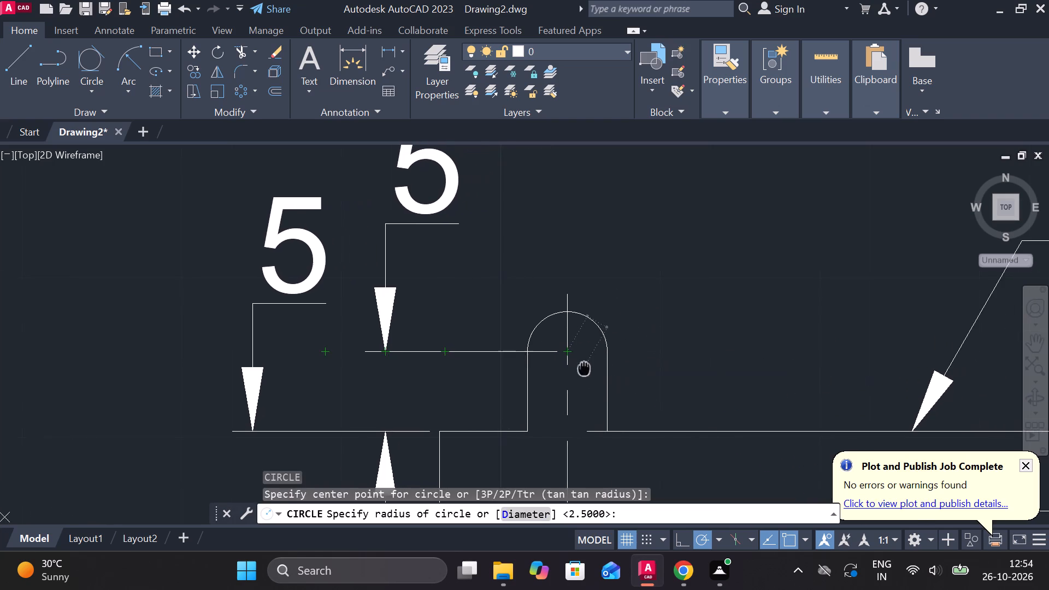
scroll(584, 367, up, 1)
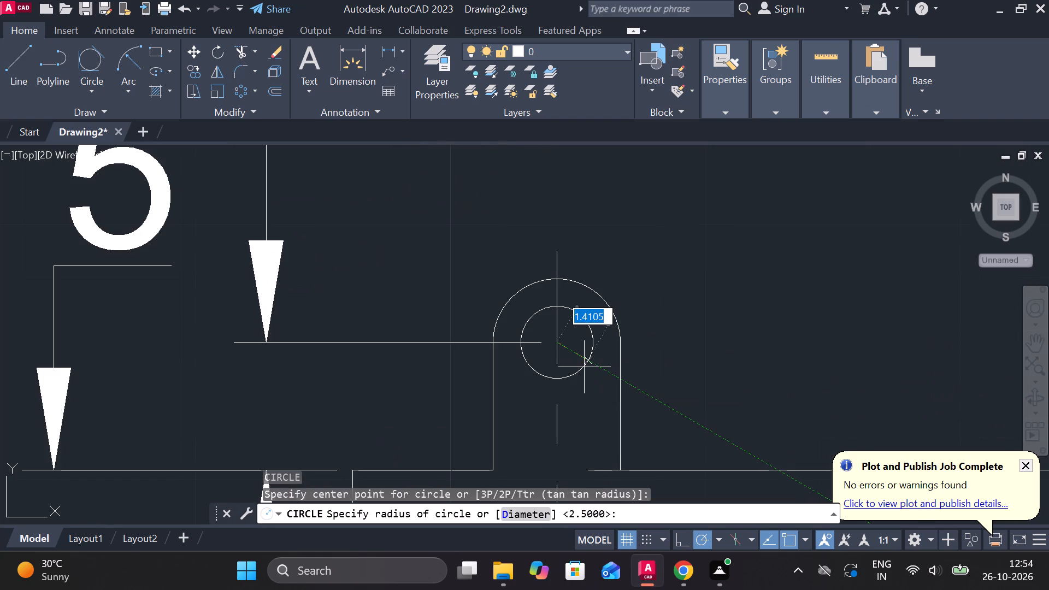
text(D)
key(space)
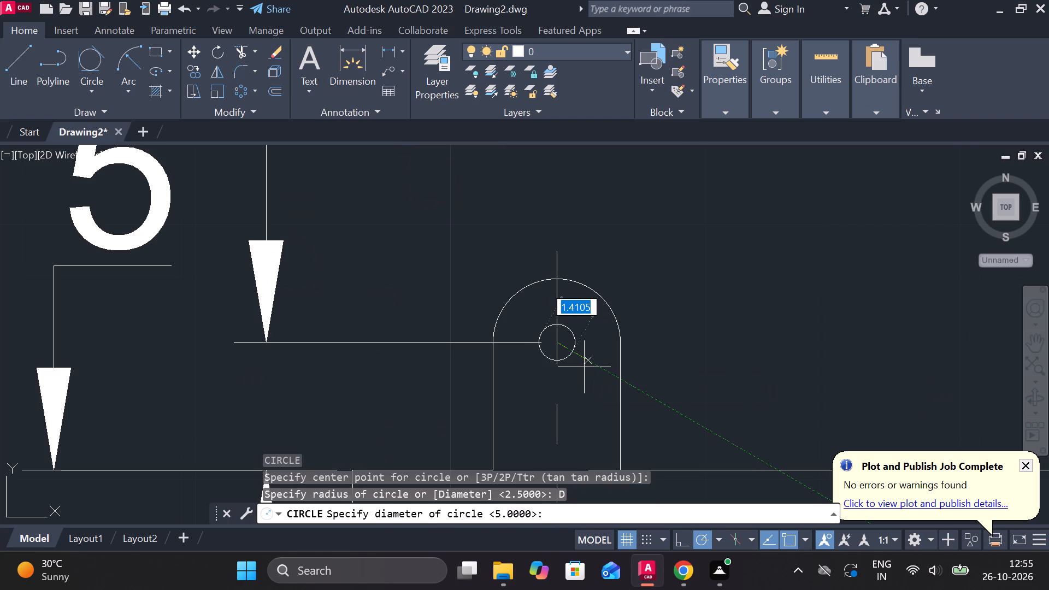
key(2)
key(Return)
Add a radius dimension to the lug's outer arc, placing its text above the bar beside the lug.
scroll(584, 367, down, 2)
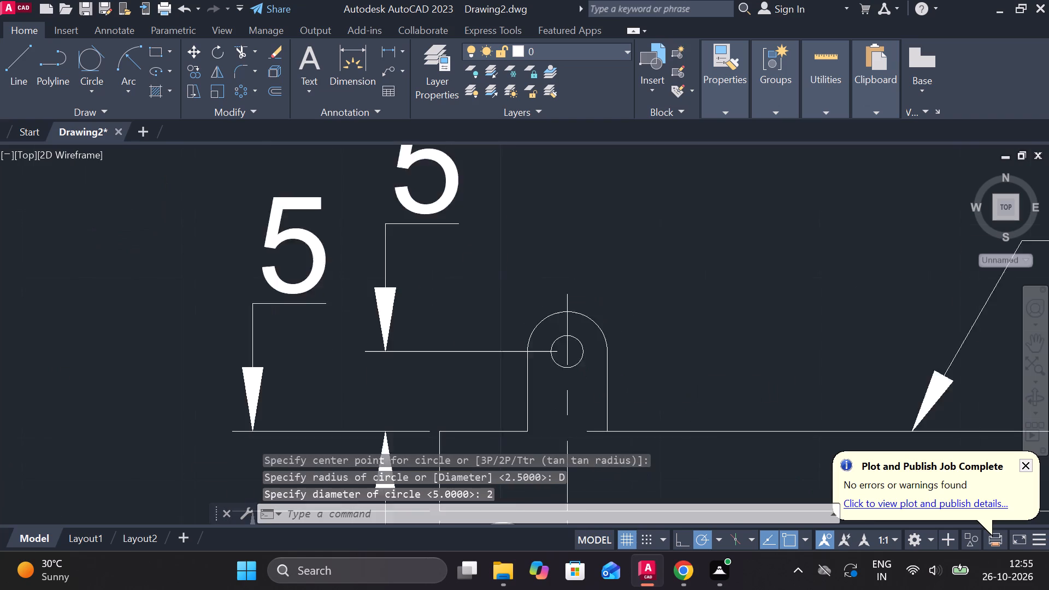
scroll(625, 367, down, 1)
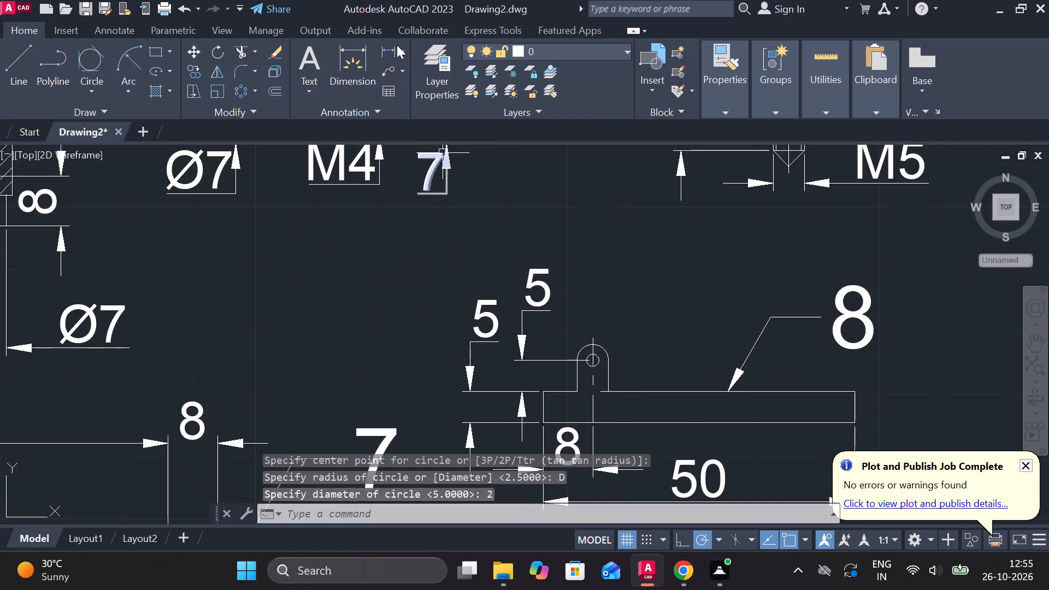
click(399, 45)
click(412, 213)
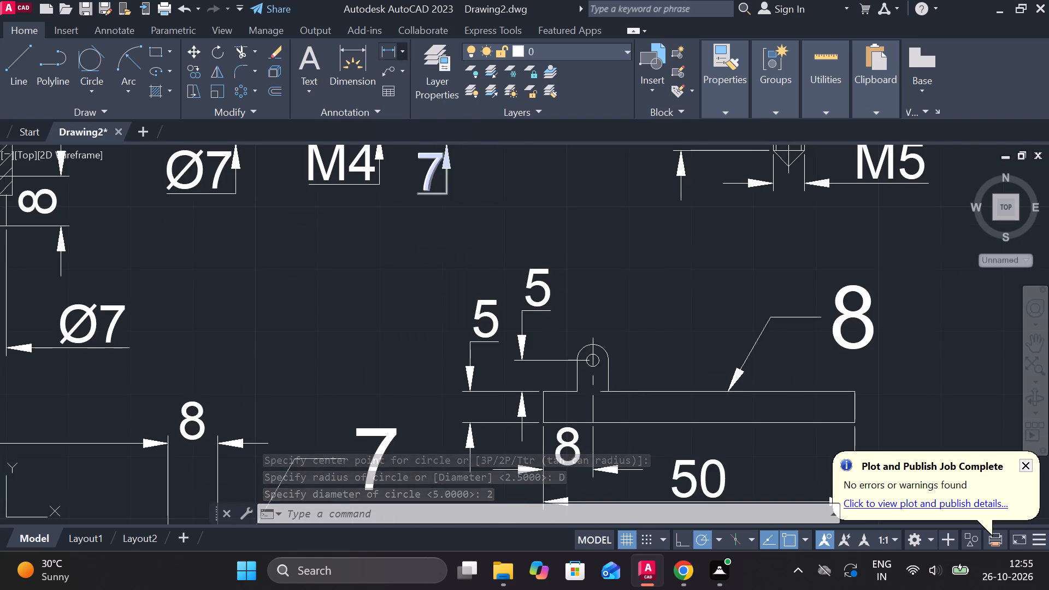
click(603, 350)
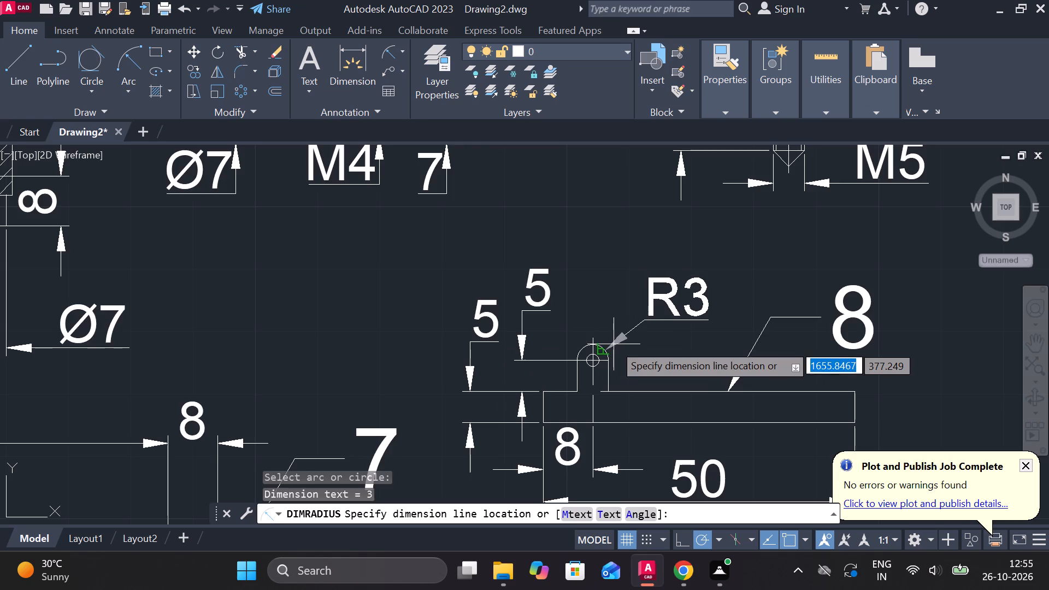
scroll(614, 340, up, 1)
middle_drag(586, 326, 568, 308)
click(602, 311)
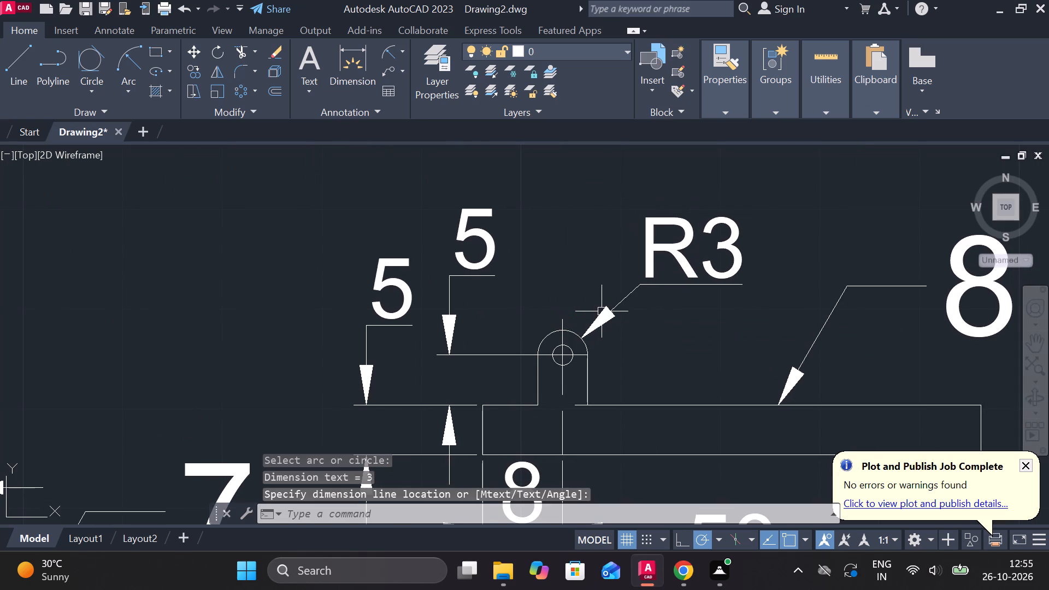
Edit the lug arc's radius dimension text, entering 2.5.
double_click(675, 264)
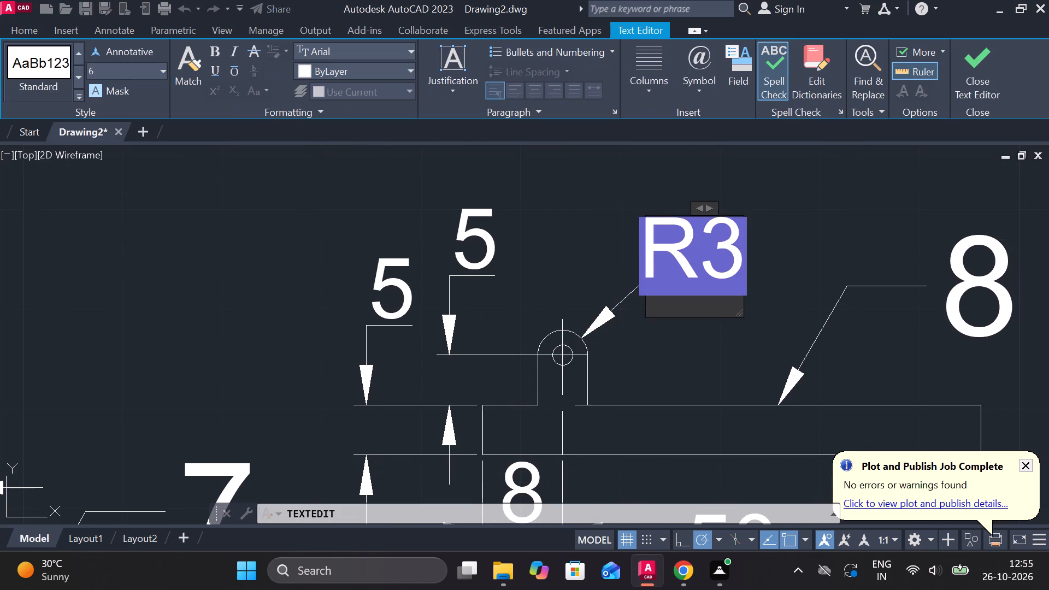
text(2.5)
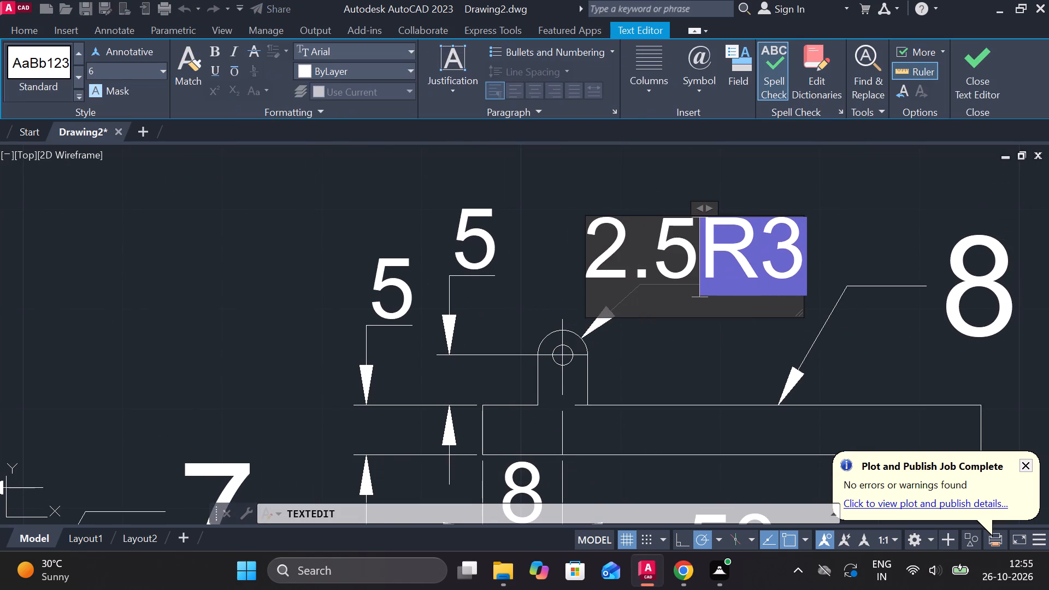
Edit the radius label on part 8's rounded lug to read only 2.5.
key(Right)
key(BackSpace)
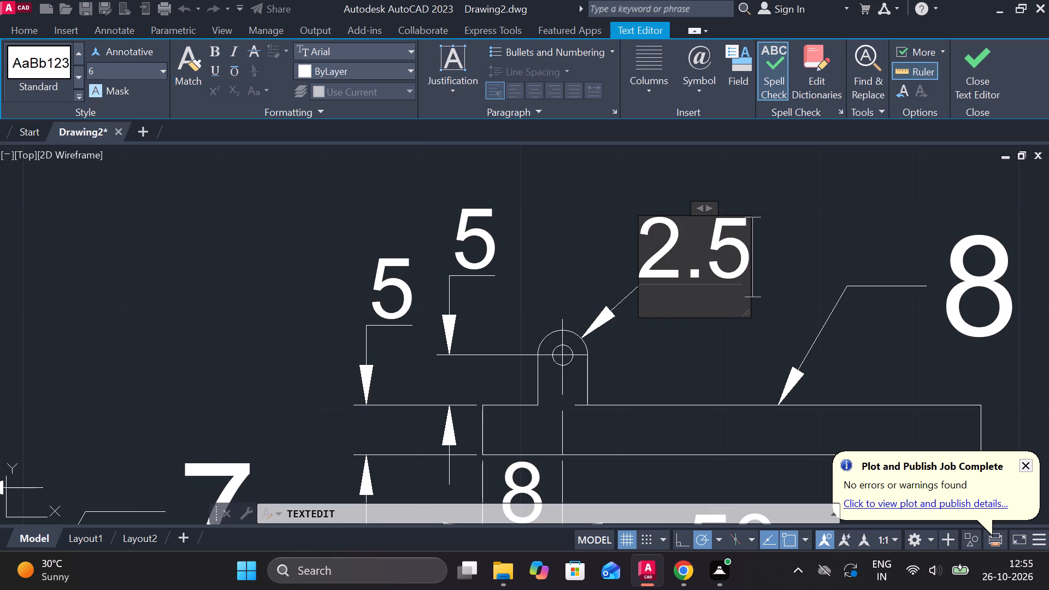
click(988, 70)
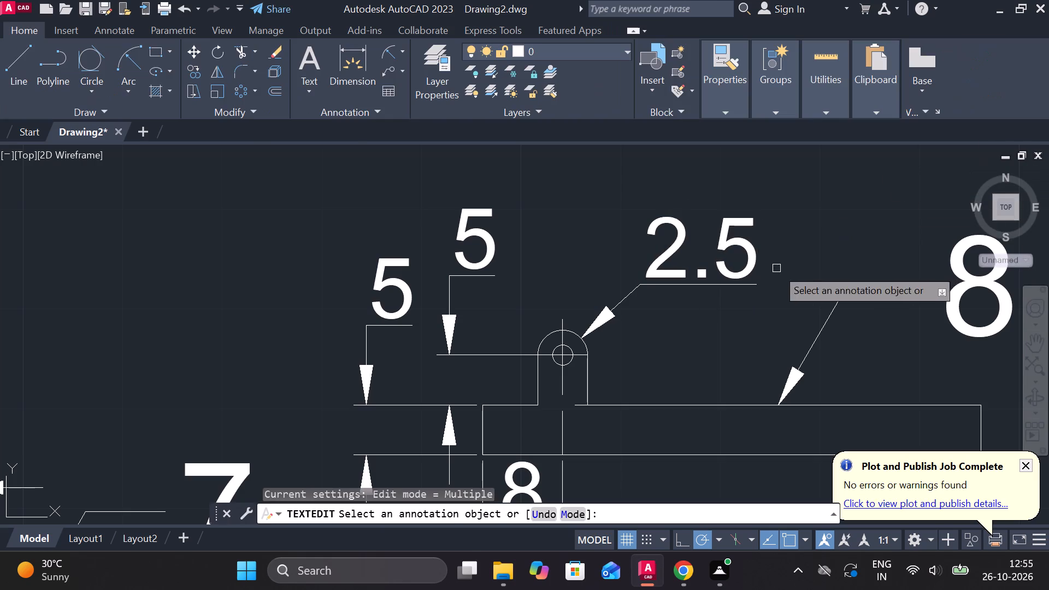
Copy dimensioned part 8, with its item number, to the space just above its undimensioned view among the loose part views.
scroll(762, 275, down, 4)
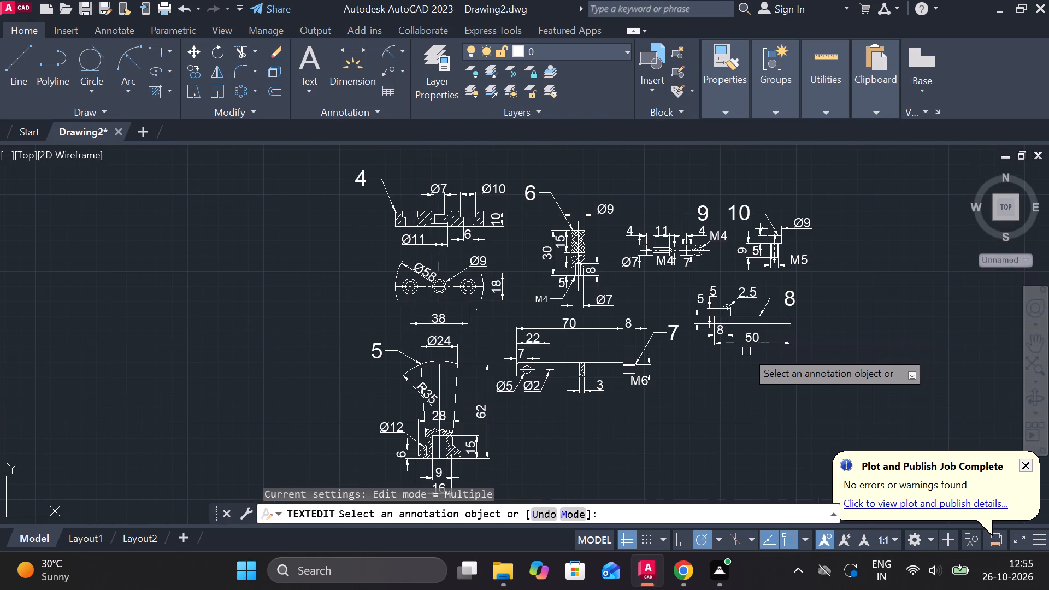
scroll(747, 356, down, 1)
middle_drag(406, 382, 492, 320)
middle_drag(308, 387, 571, 350)
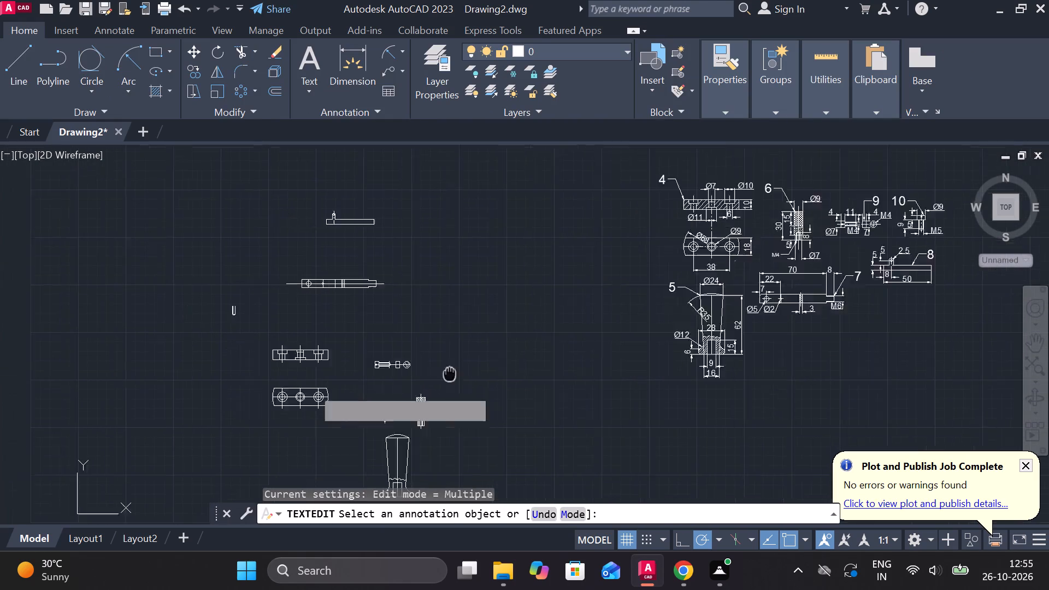
middle_drag(571, 350, 600, 341)
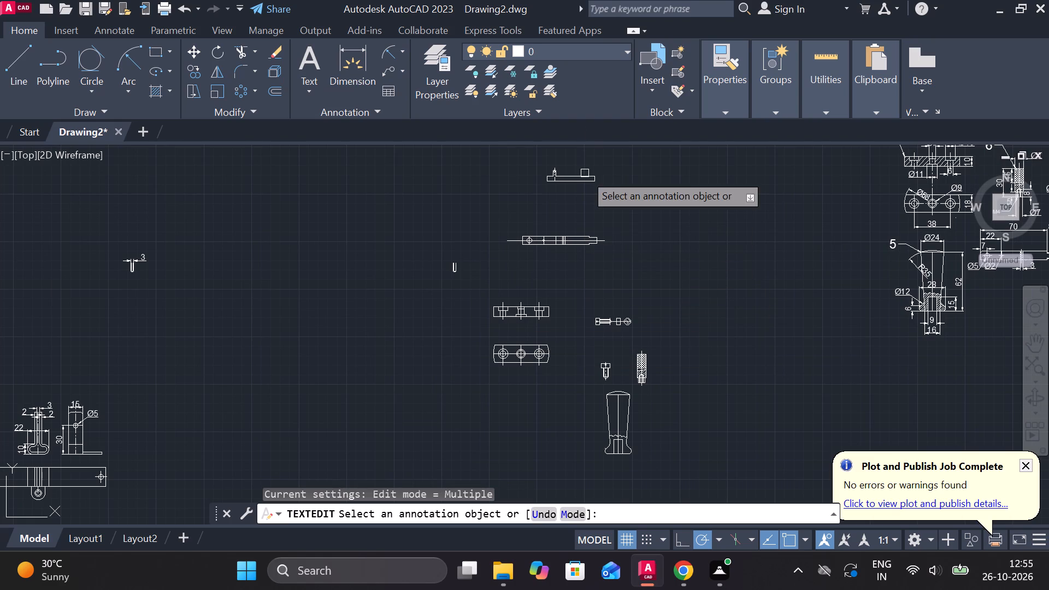
scroll(582, 174, up, 2)
scroll(583, 191, down, 2)
middle_drag(631, 224, 311, 277)
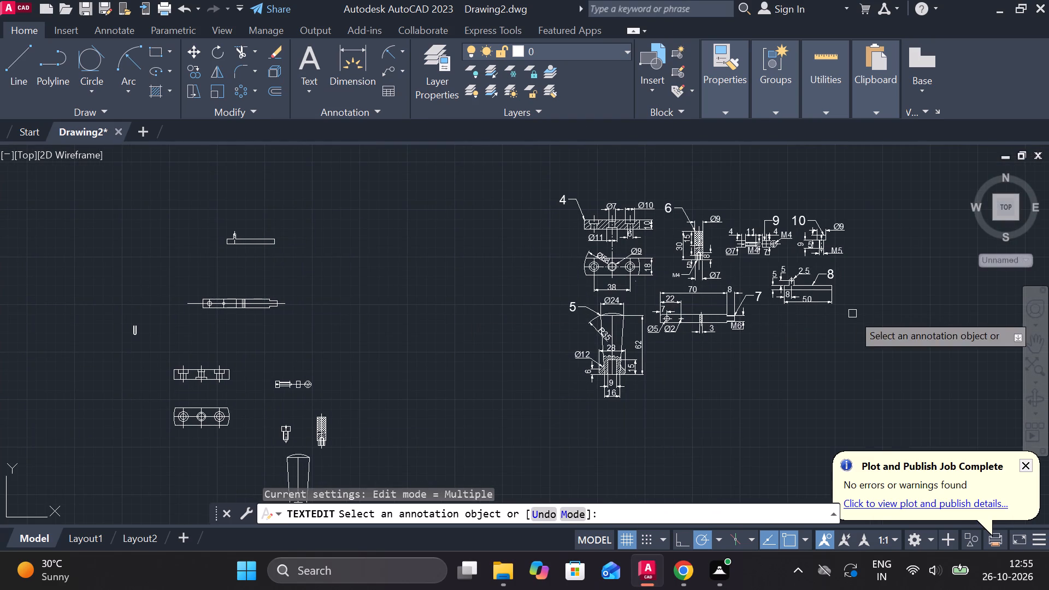
middle_drag(852, 314, 807, 343)
scroll(794, 326, up, 2)
key(Escape)
drag(770, 362, 737, 340)
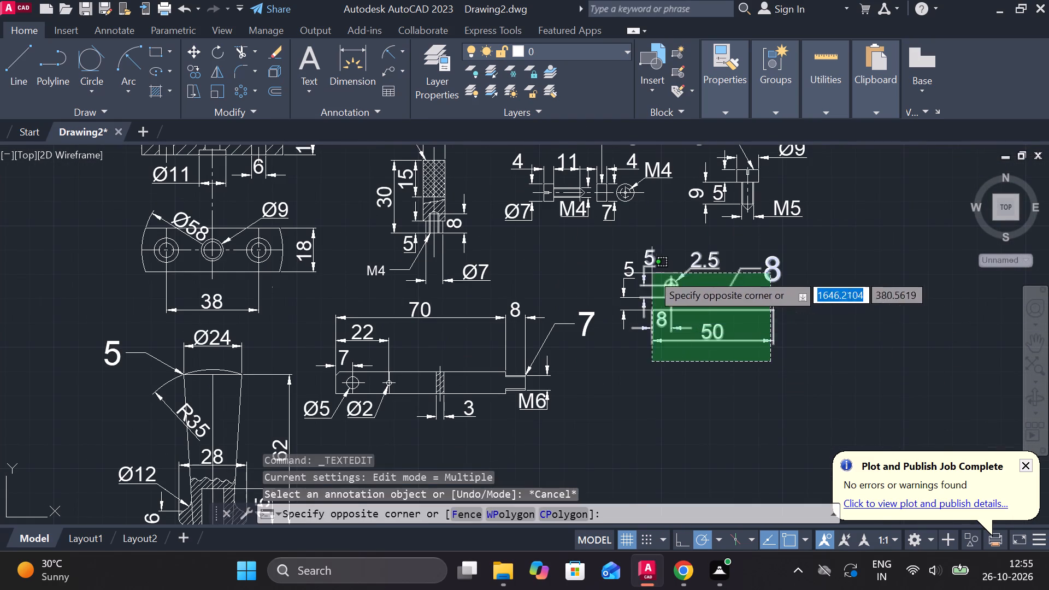
click(652, 273)
text(CO)
key(Return)
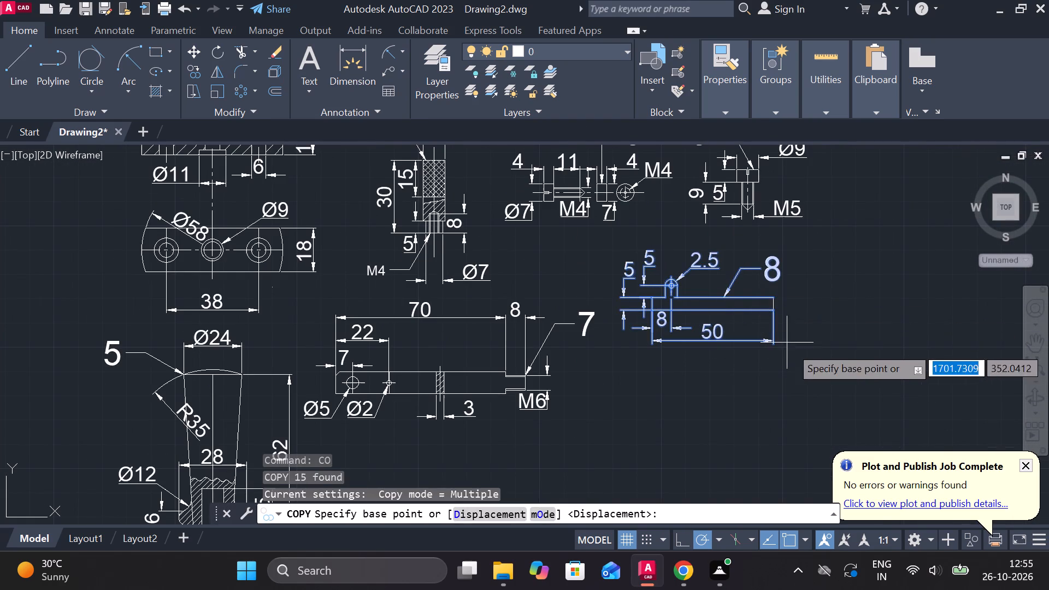
click(821, 352)
scroll(821, 352, down, 3)
scroll(468, 294, up, 2)
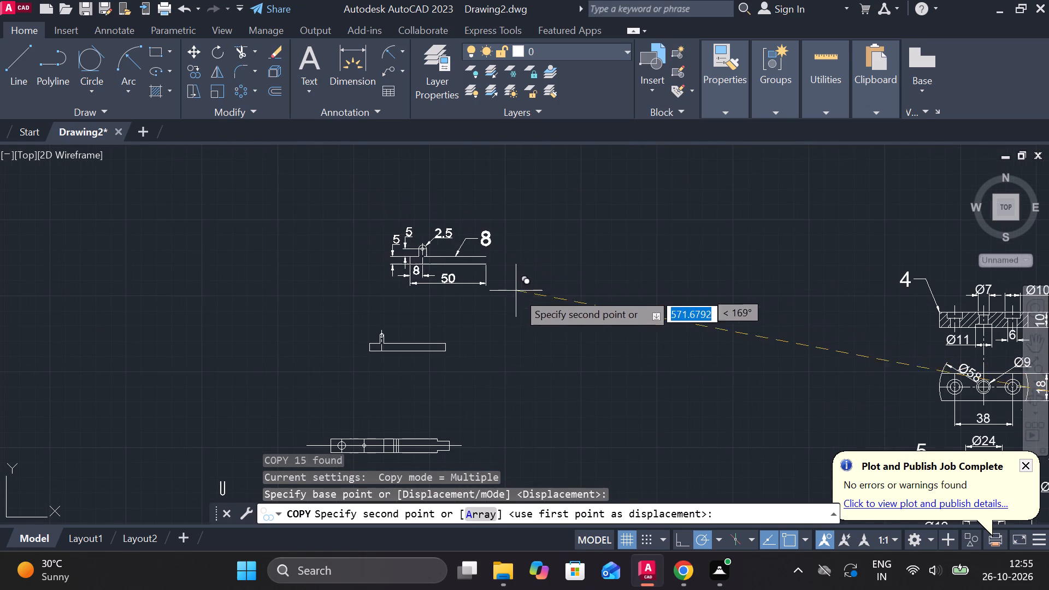
click(526, 303)
key(Escape)
Erase the old undimensioned view of part 8 just below the new copy.
click(478, 355)
click(348, 323)
text(E)
key(space)
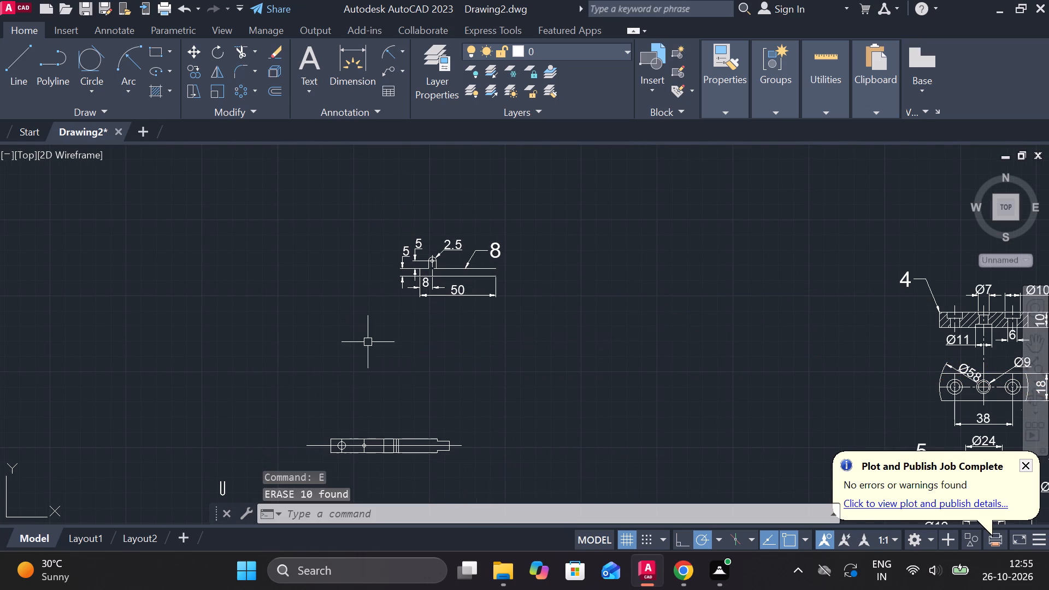
Erase all dimensions, the 2.5 radius label and the item 8 leader from the copied view, keeping only its geometry.
scroll(398, 269, up, 2)
drag(392, 236, 415, 233)
click(430, 197)
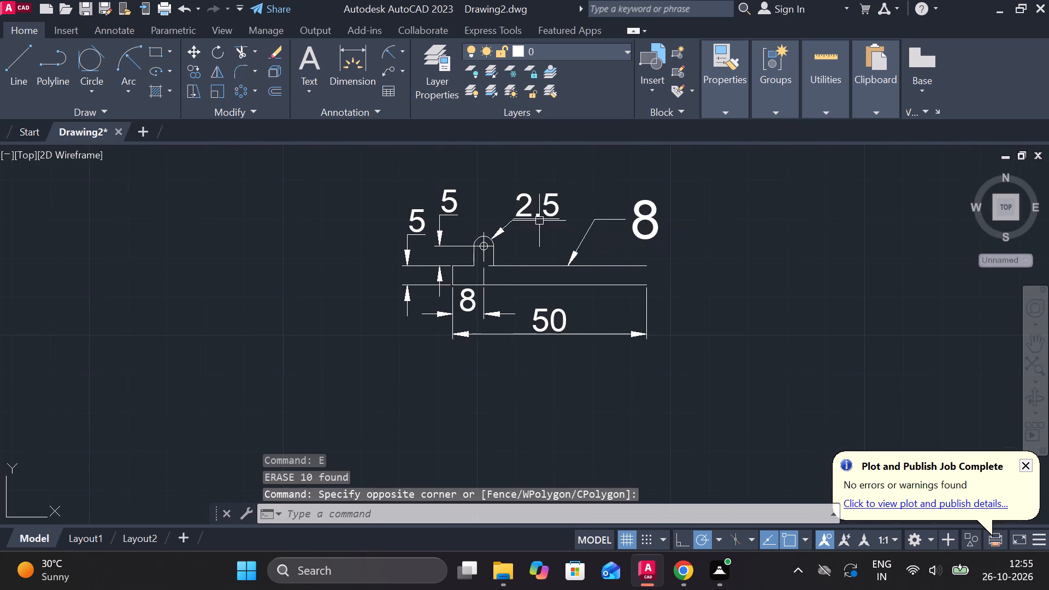
drag(649, 230, 558, 206)
click(440, 194)
click(401, 232)
click(399, 279)
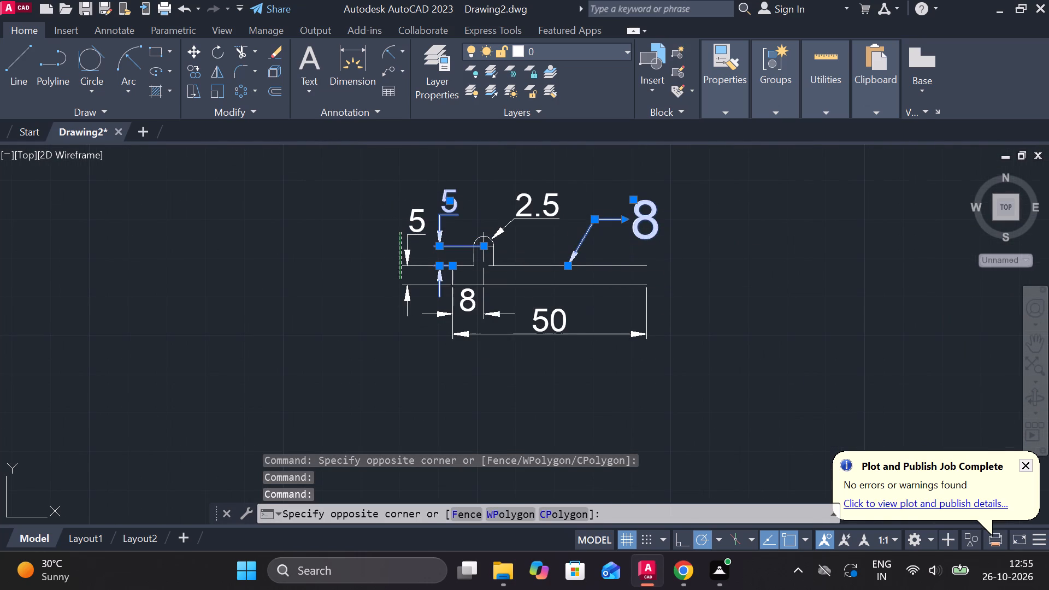
click(426, 315)
double_click(533, 330)
text(E)
key(space)
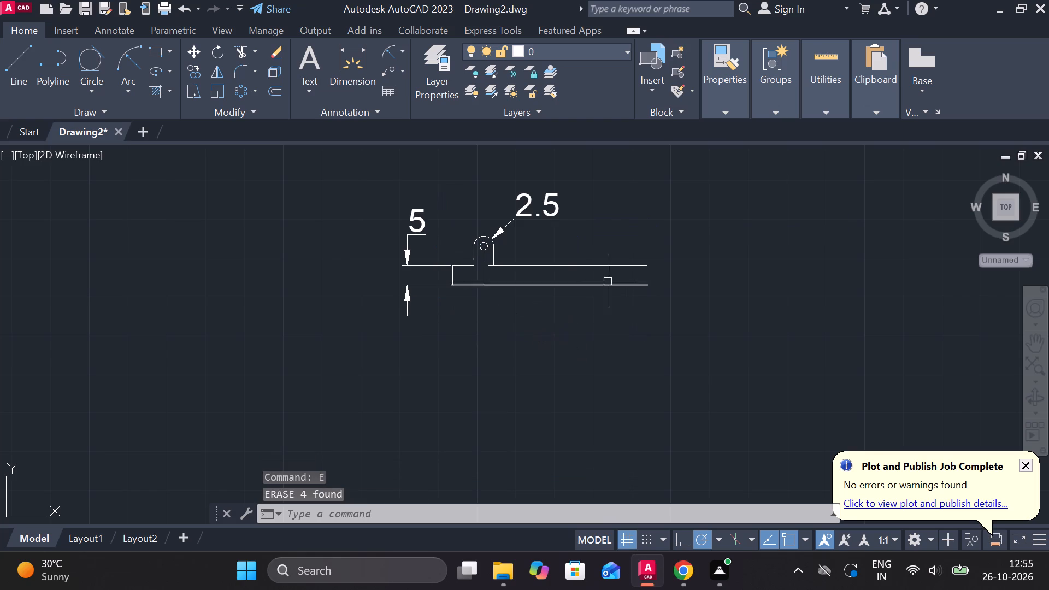
click(535, 214)
click(425, 229)
text(E)
key(space)
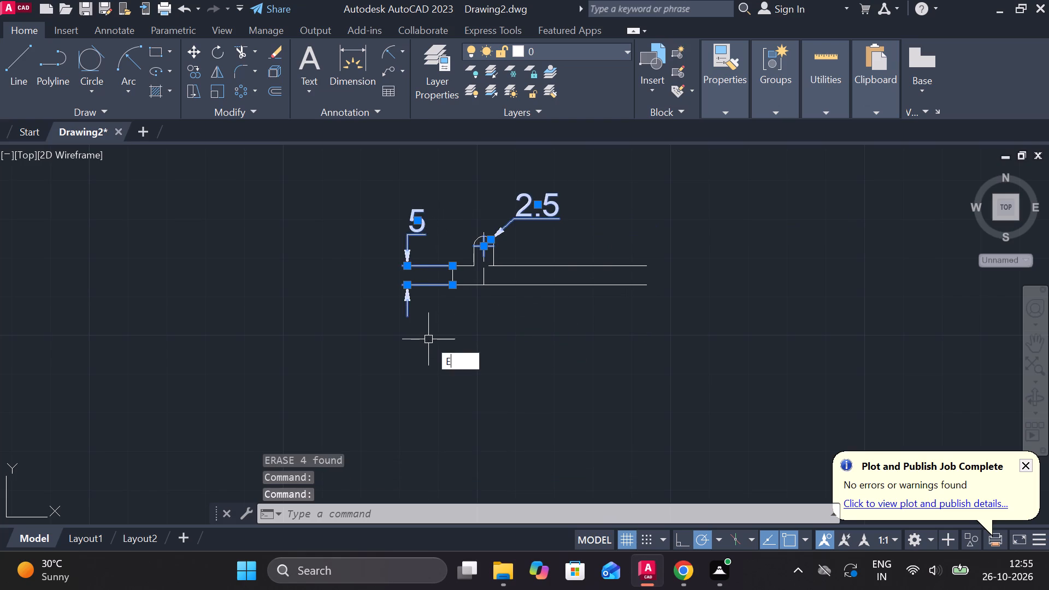
Draw a vertical line closing the open right end of the copied bar between its upper and lower edges.
key(l)
key(Return)
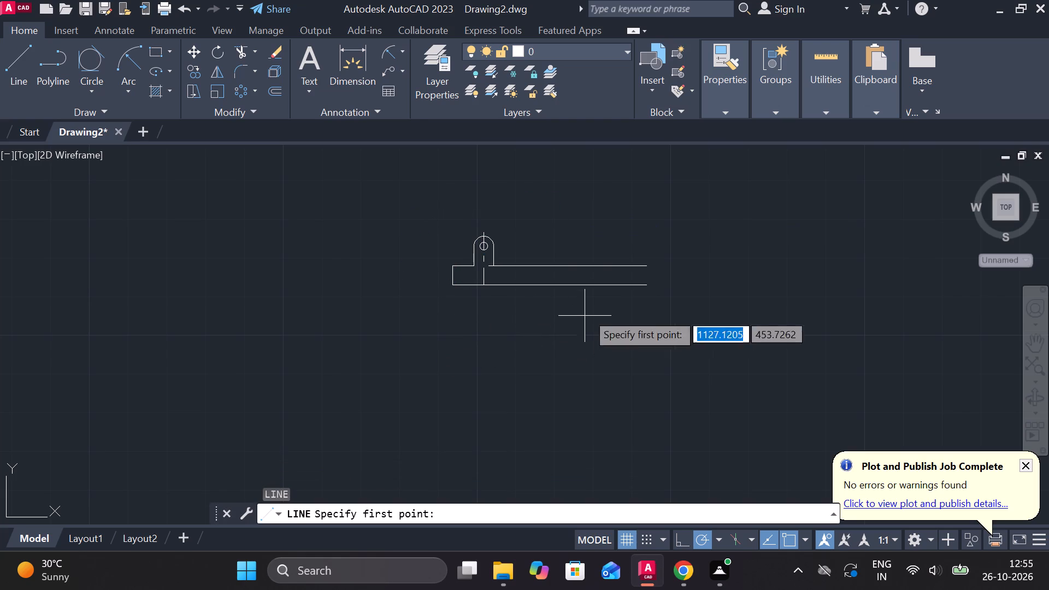
click(640, 265)
click(642, 285)
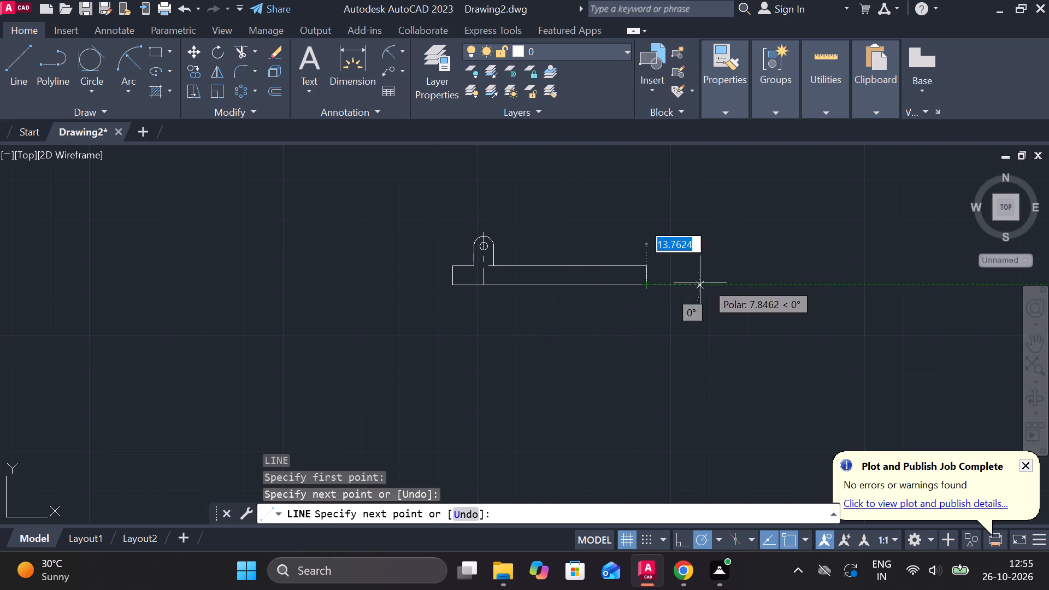
key(Escape)
Review the loose undimensioned part views against the dimensioned views of parts 4 to 10.
scroll(718, 308, down, 2)
middle_drag(639, 346, 170, 244)
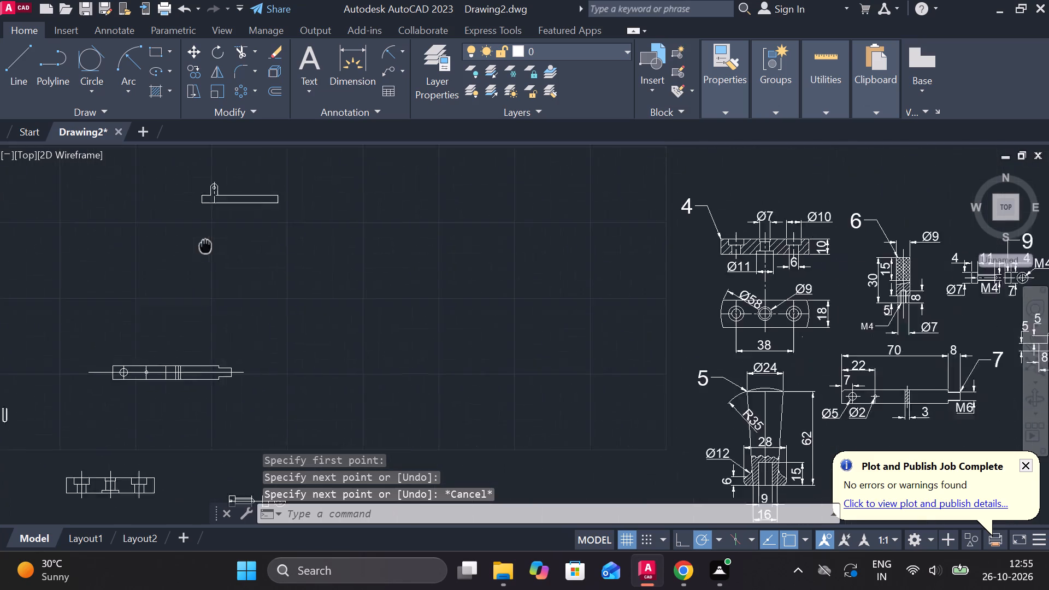
scroll(297, 318, down, 1)
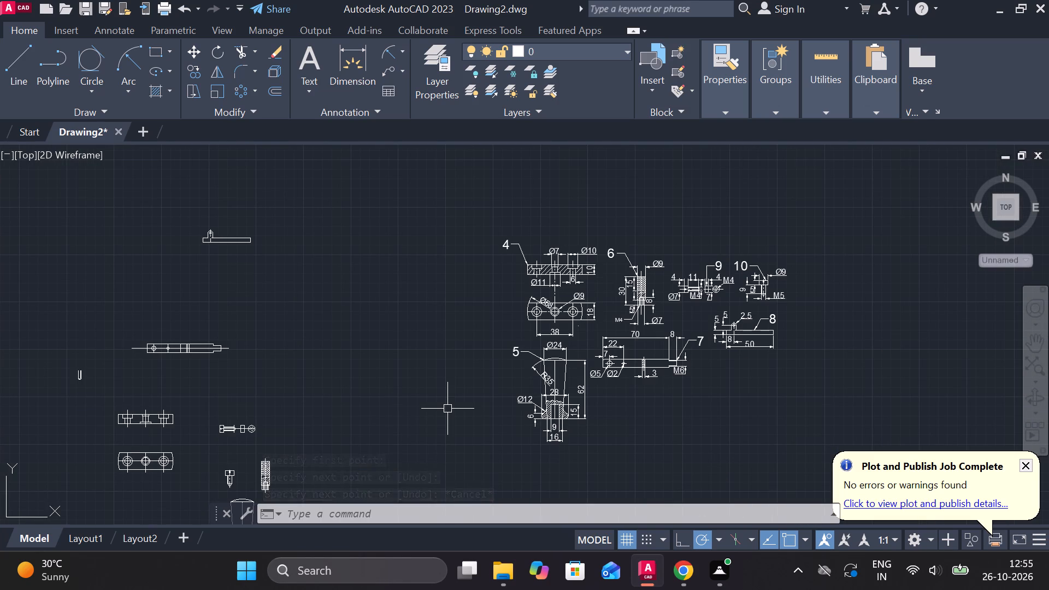
middle_drag(371, 408, 478, 323)
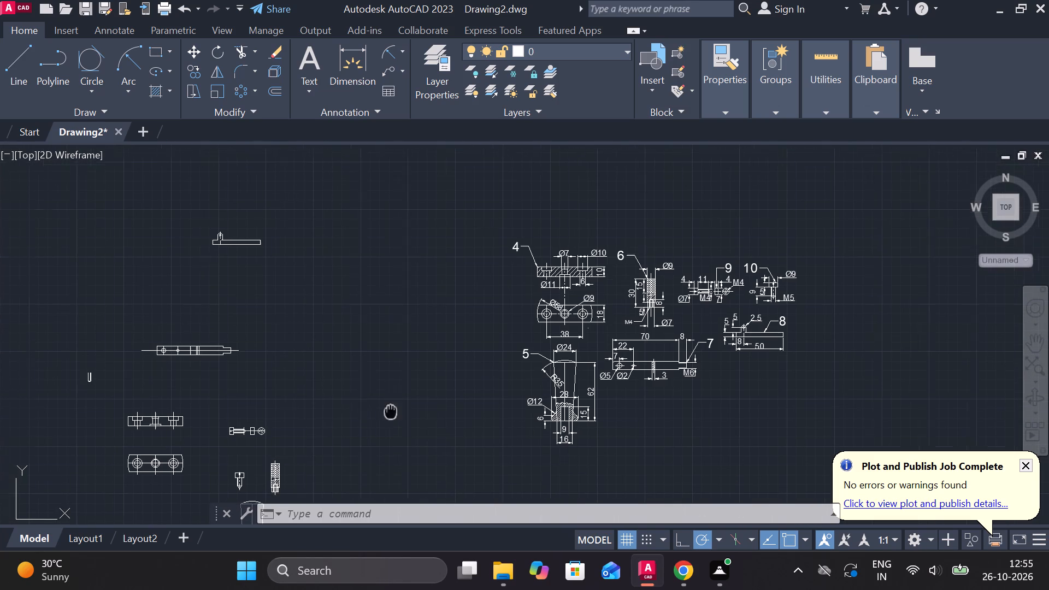
middle_drag(478, 323, 502, 291)
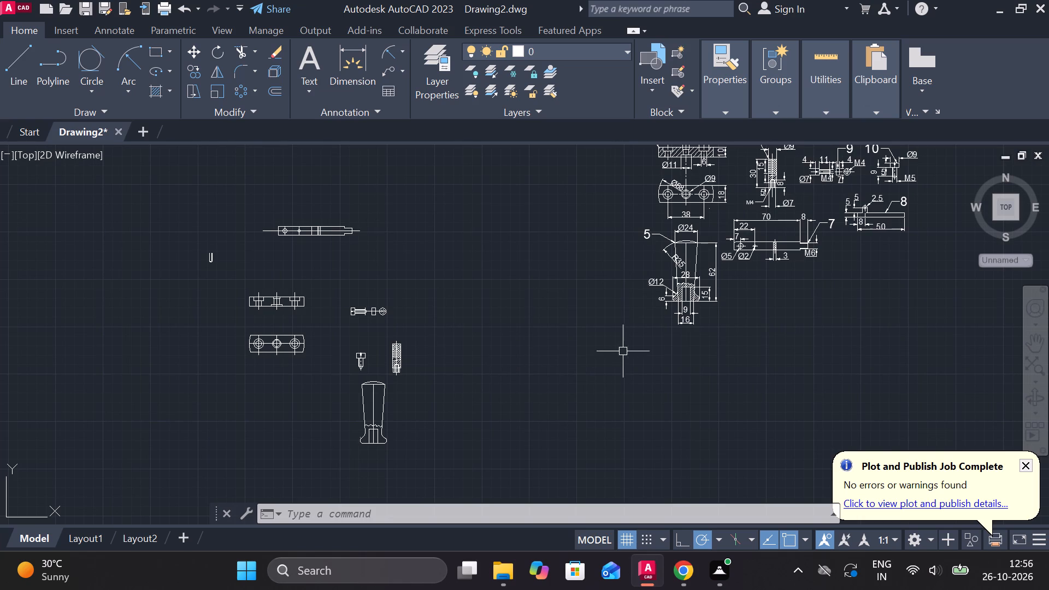
middle_drag(761, 295, 584, 372)
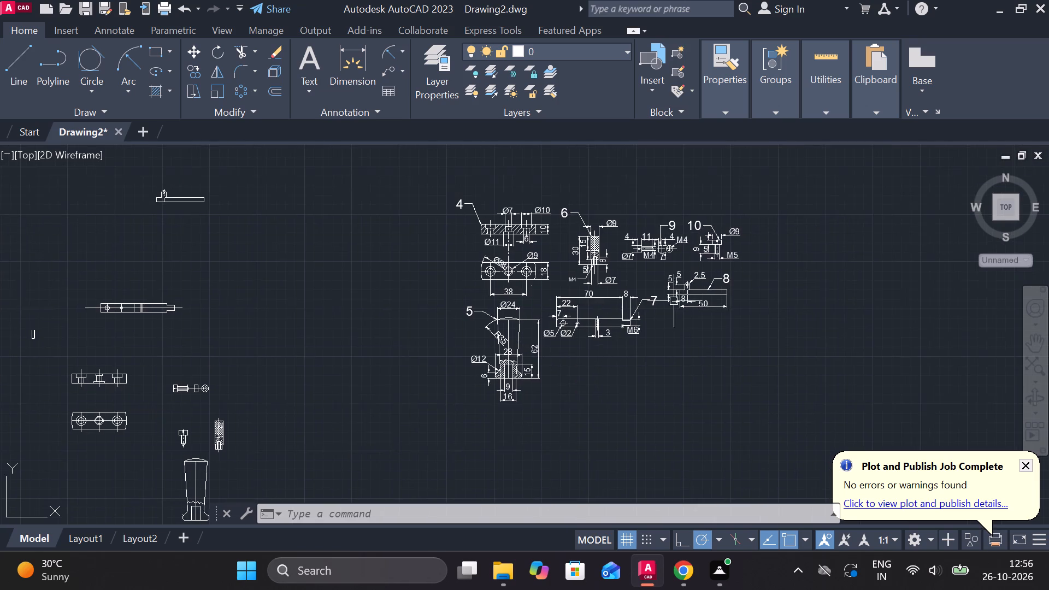
scroll(675, 311, up, 2)
middle_drag(760, 335, 751, 406)
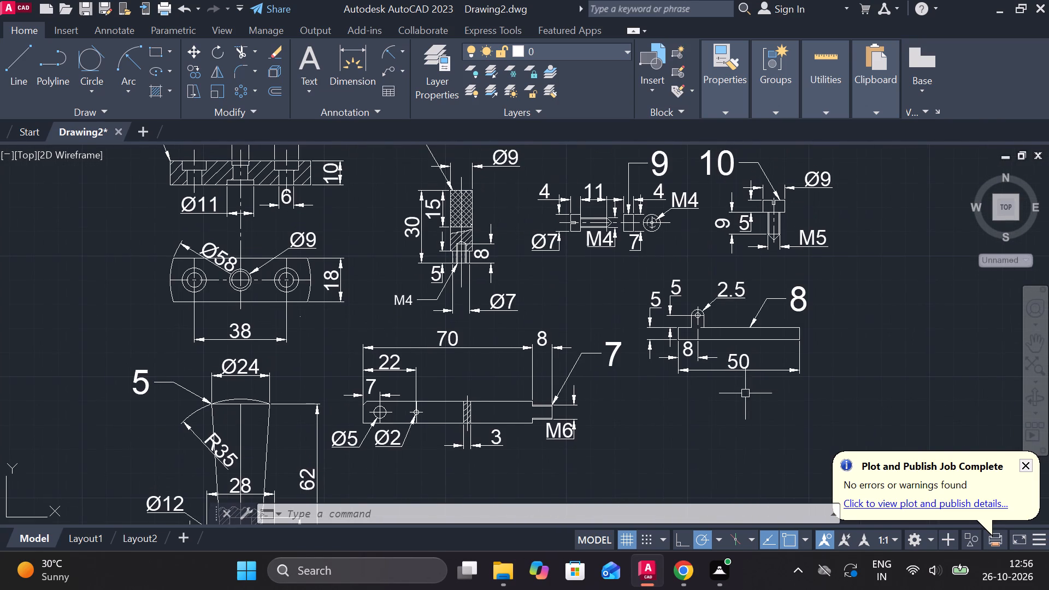
middle_drag(700, 412, 900, 284)
scroll(921, 281, down, 1)
scroll(454, 373, down, 2)
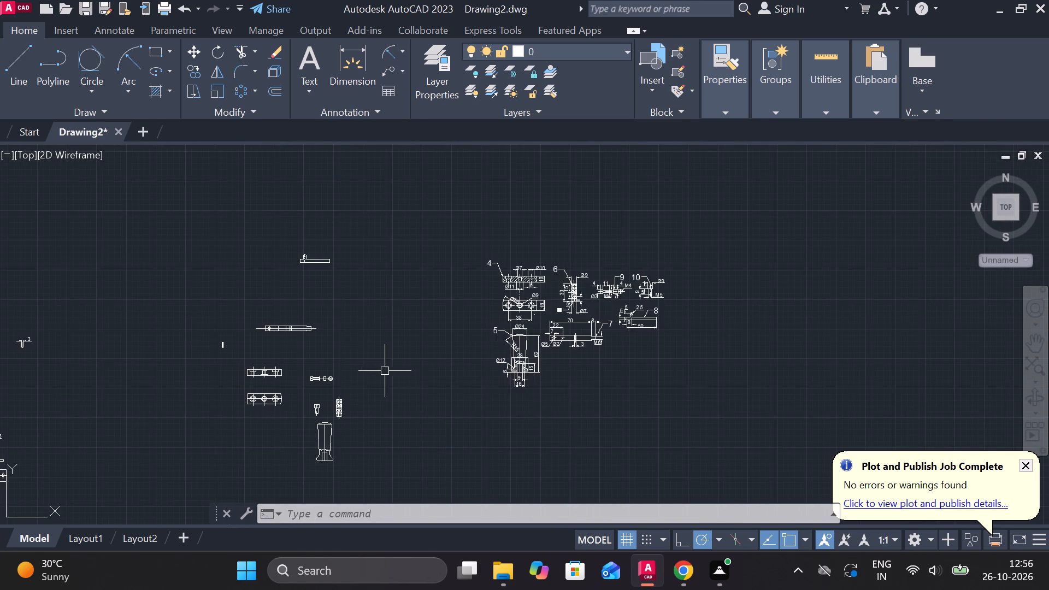
Copy the clip's dimensioned front view, with the 22-wide looped base, about 143 units horizontally to the right.
middle_drag(386, 371, 551, 345)
middle_drag(366, 387, 574, 345)
middle_drag(391, 409, 557, 315)
scroll(487, 309, up, 1)
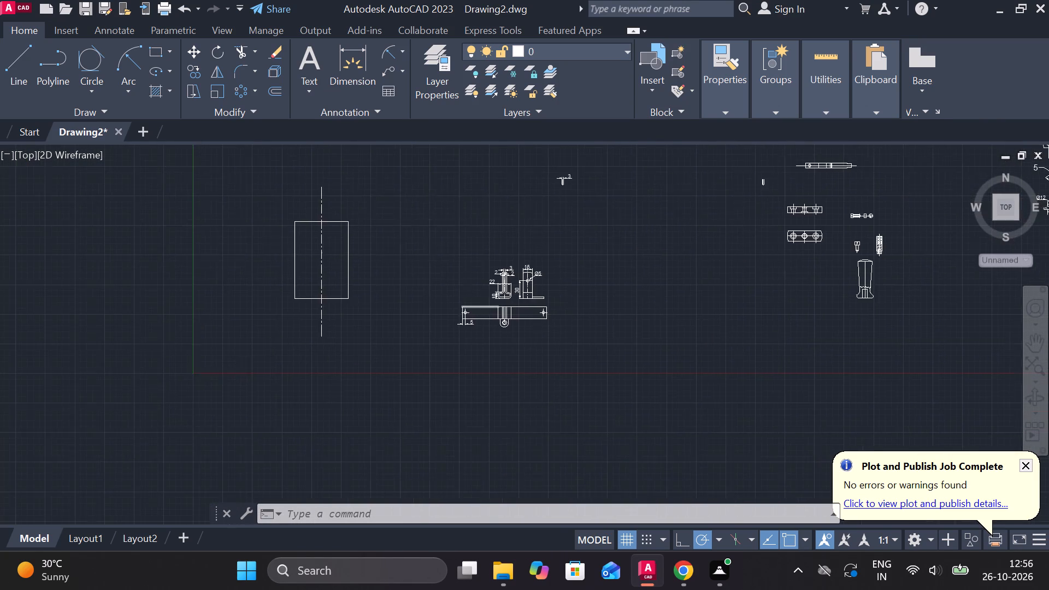
scroll(487, 309, up, 3)
middle_drag(562, 263, 525, 356)
drag(586, 338, 585, 338)
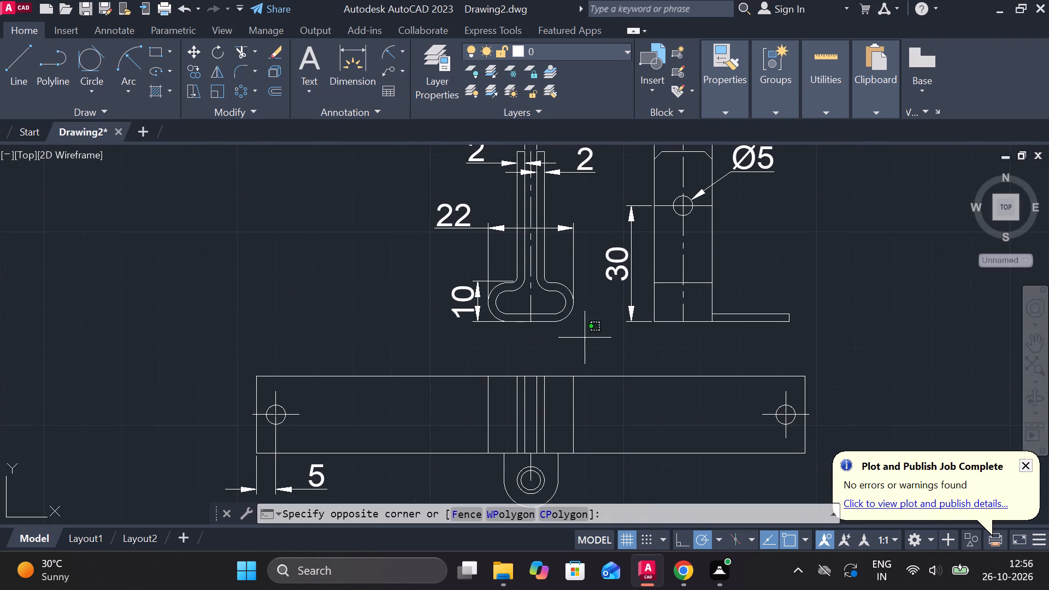
drag(585, 338, 575, 327)
middle_drag(466, 186, 445, 226)
click(413, 164)
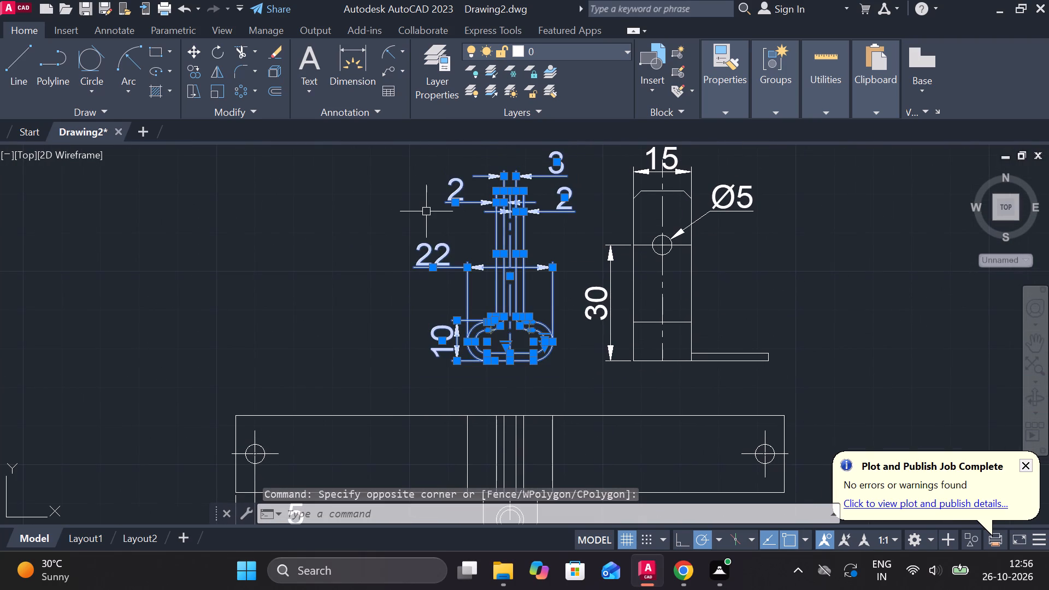
text(CO)
key(Return)
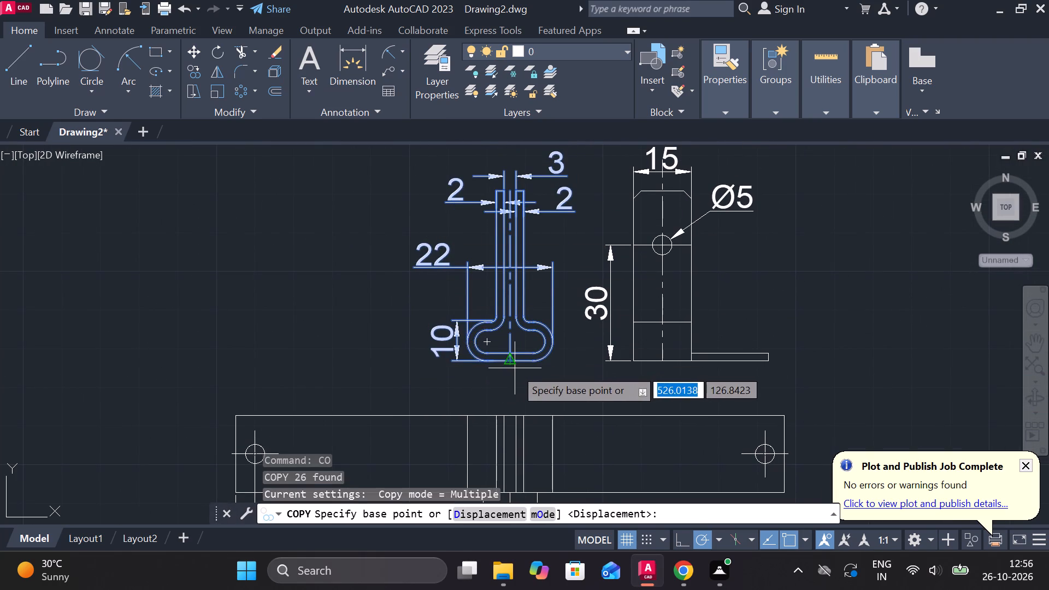
click(515, 368)
scroll(518, 369, down, 1)
middle_drag(378, 367, 649, 383)
middle_drag(615, 376, 338, 307)
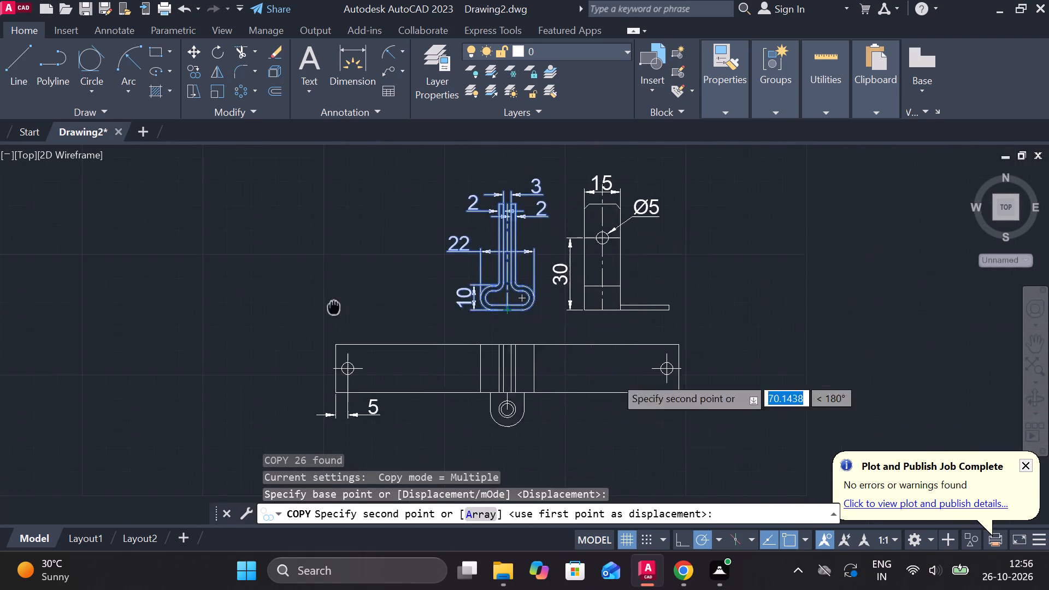
scroll(594, 346, down, 1)
middle_drag(708, 319, 500, 316)
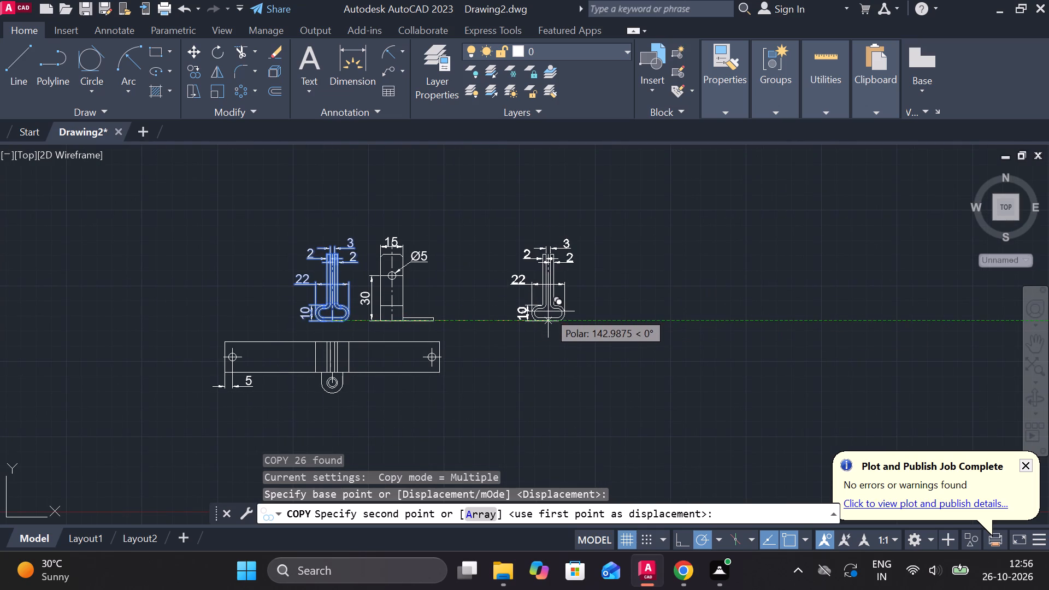
click(548, 311)
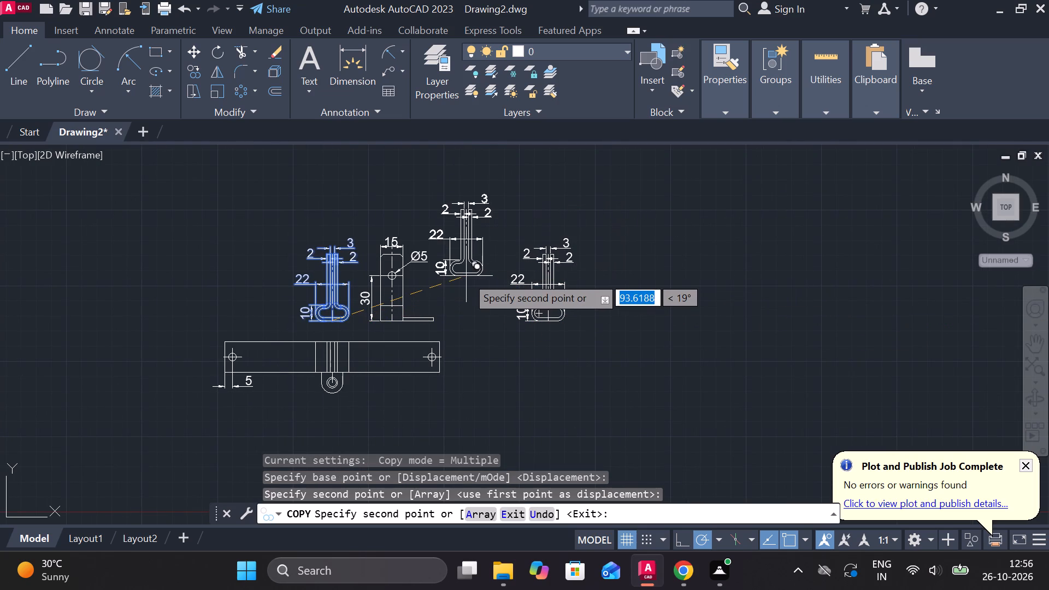
key(Escape)
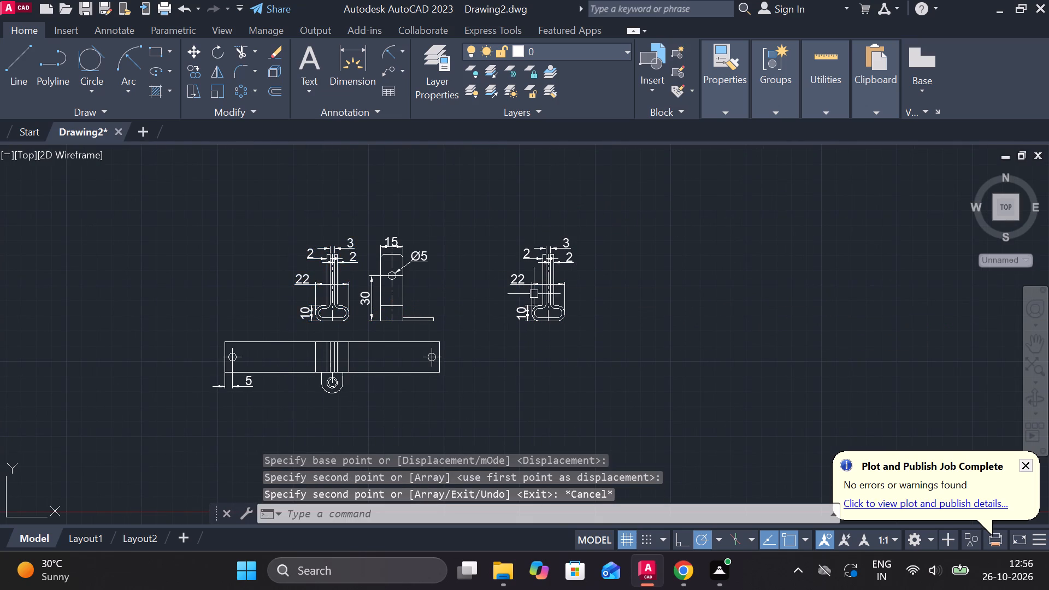
Move the copied clip front view with its dimensions farther to the right, keeping it level with the original.
drag(492, 217, 500, 235)
click(596, 363)
key(m)
key(Return)
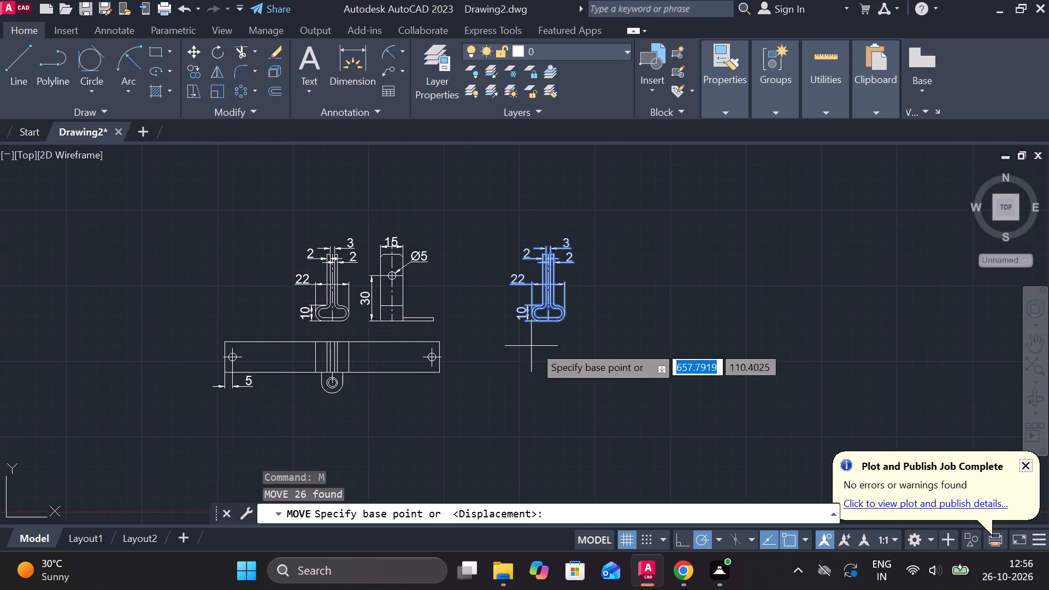
click(608, 318)
click(710, 318)
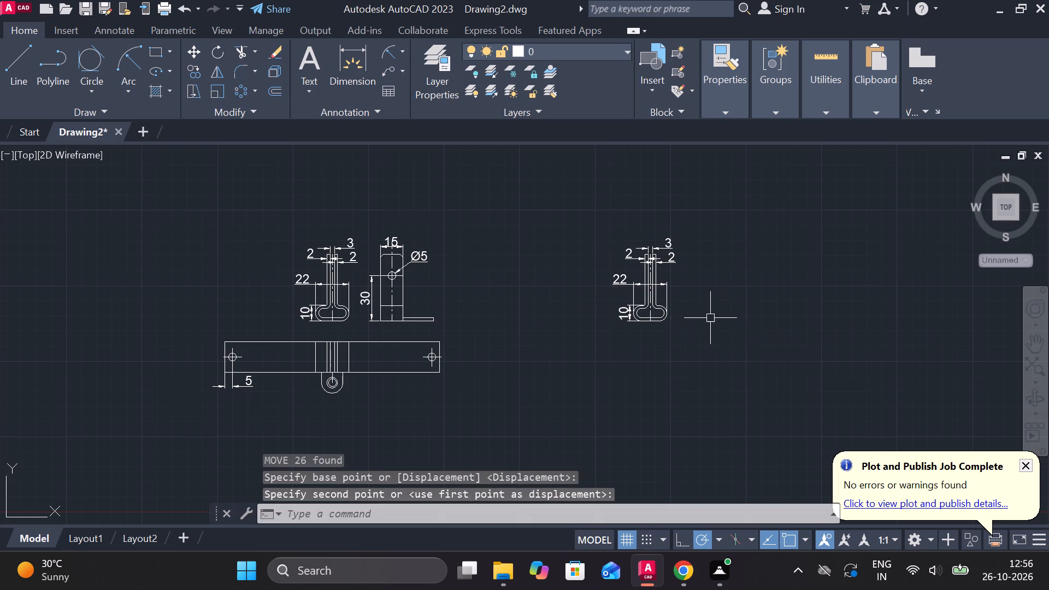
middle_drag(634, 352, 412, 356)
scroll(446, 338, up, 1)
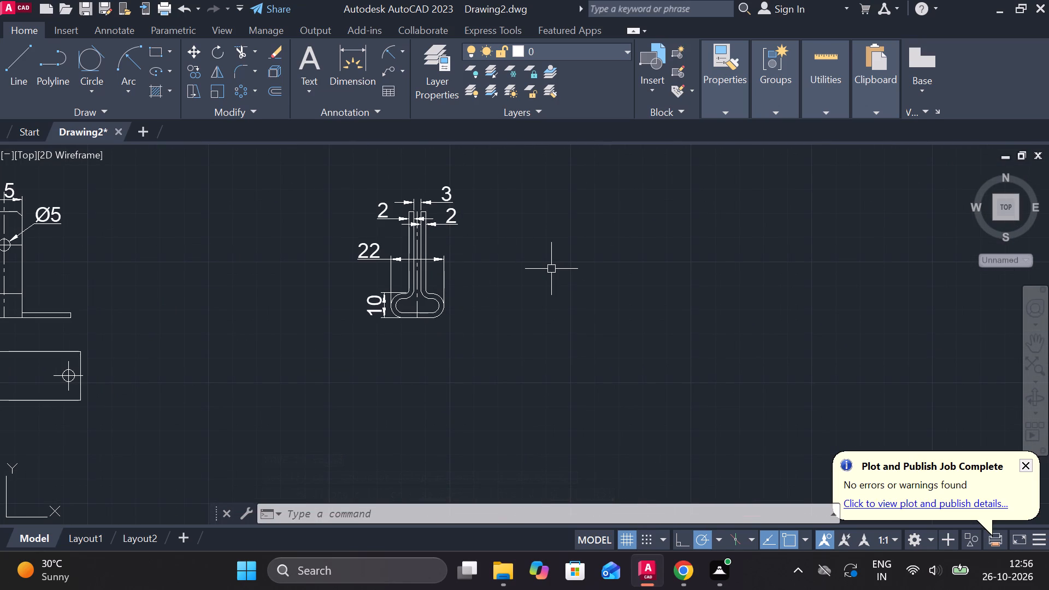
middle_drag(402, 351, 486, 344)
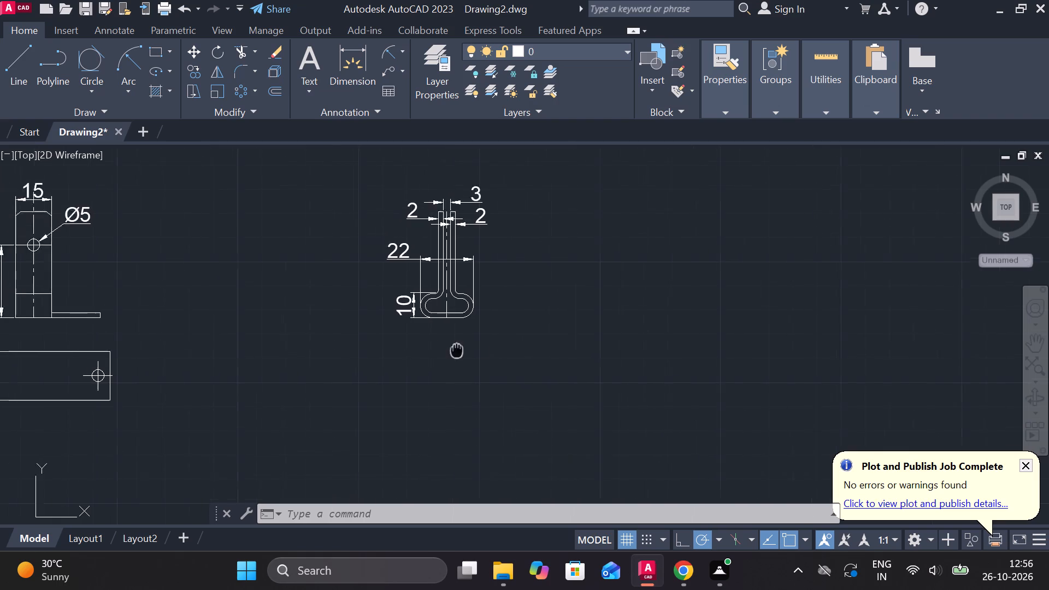
Copy the clip's dimensioned side view, with the 15-wide plate and Ø5 hole, horizontally to beside the copied front view.
middle_drag(486, 344, 608, 324)
scroll(595, 331, down, 1)
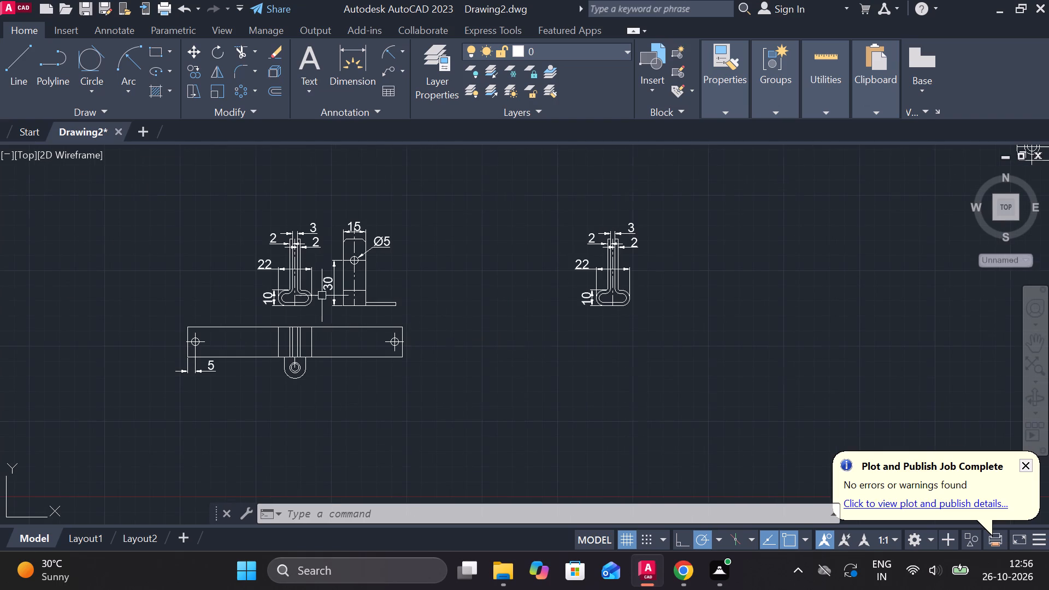
scroll(322, 285, up, 2)
drag(515, 349, 502, 347)
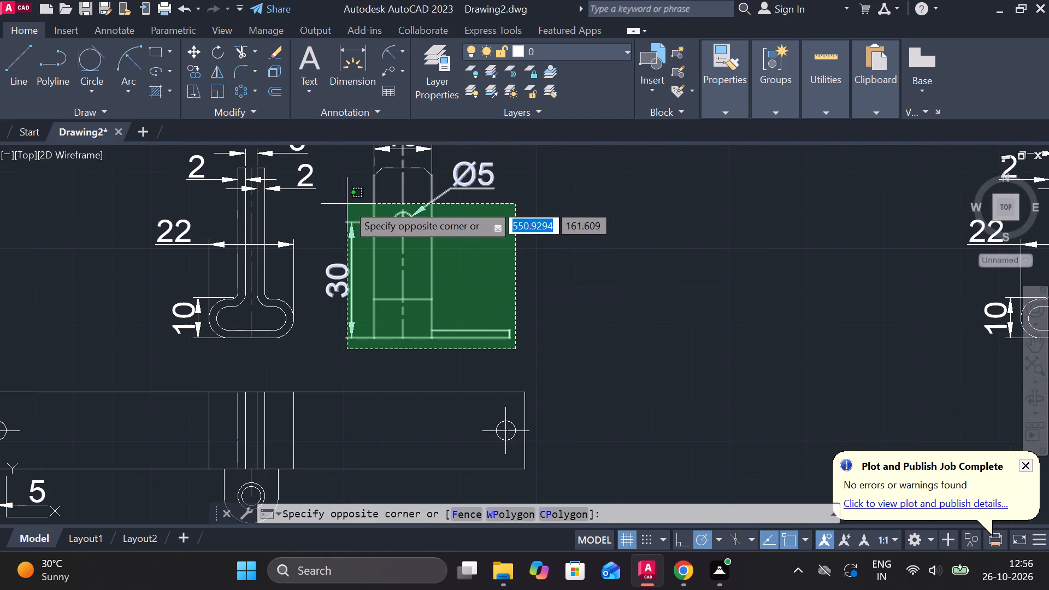
middle_drag(357, 218, 353, 252)
click(346, 155)
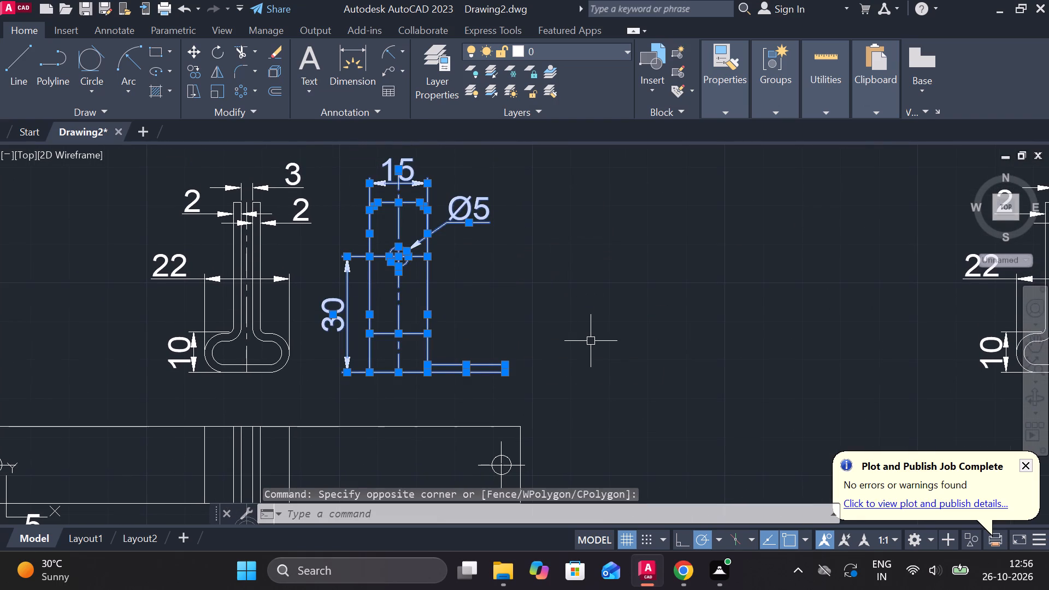
text(CO)
key(Return)
click(590, 351)
scroll(622, 343, down, 1)
middle_drag(610, 343, 506, 343)
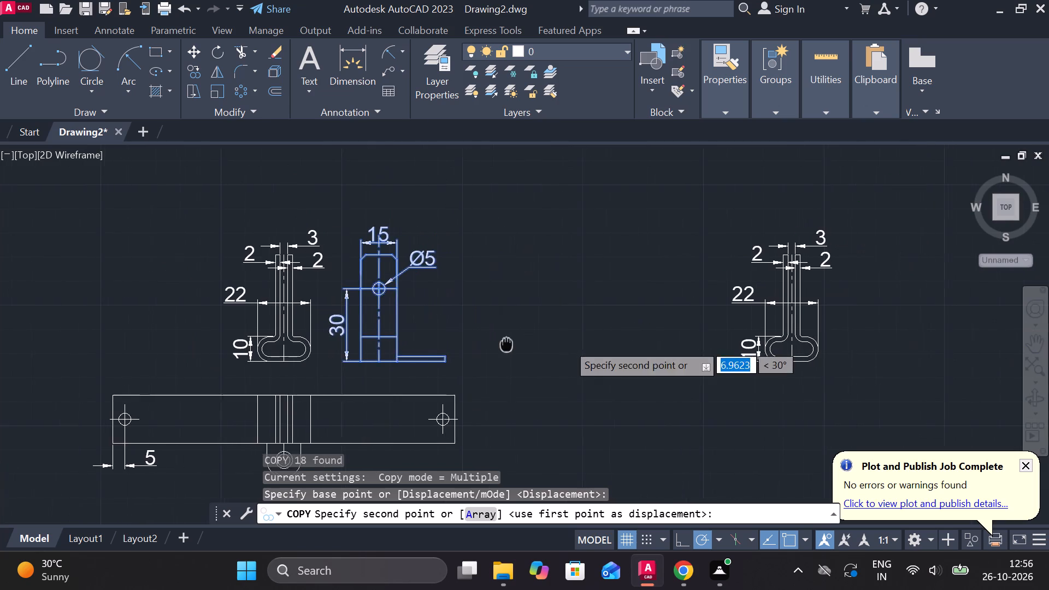
middle_drag(506, 343, 497, 345)
middle_drag(777, 378, 443, 381)
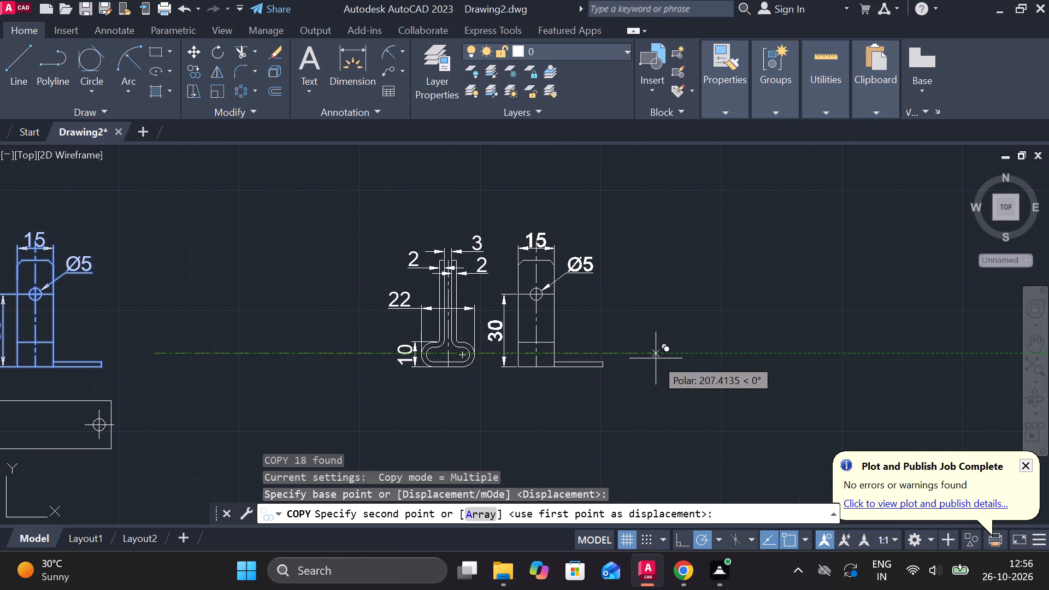
click(672, 358)
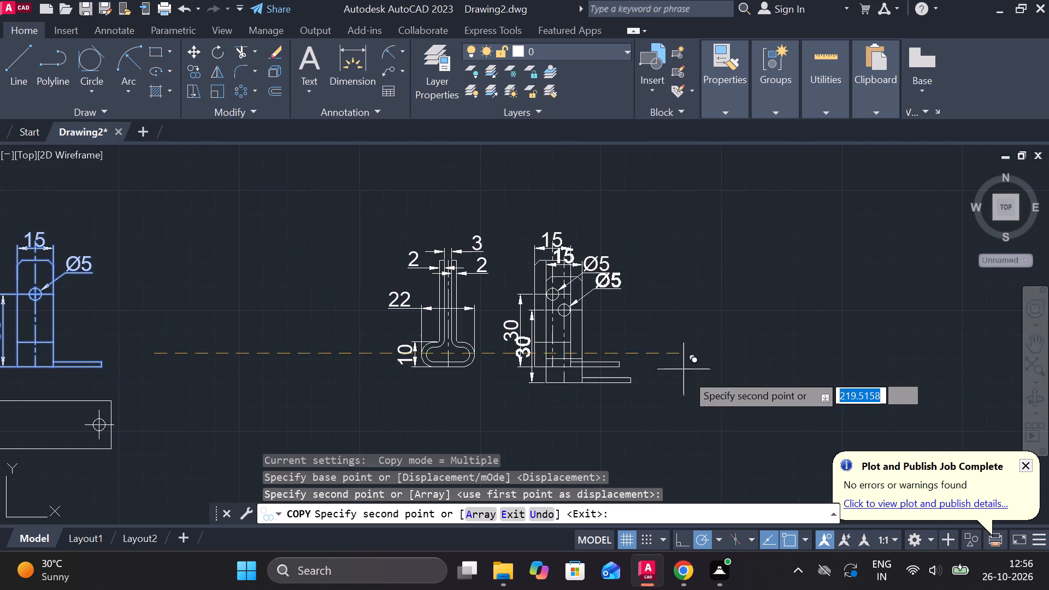
key(Escape)
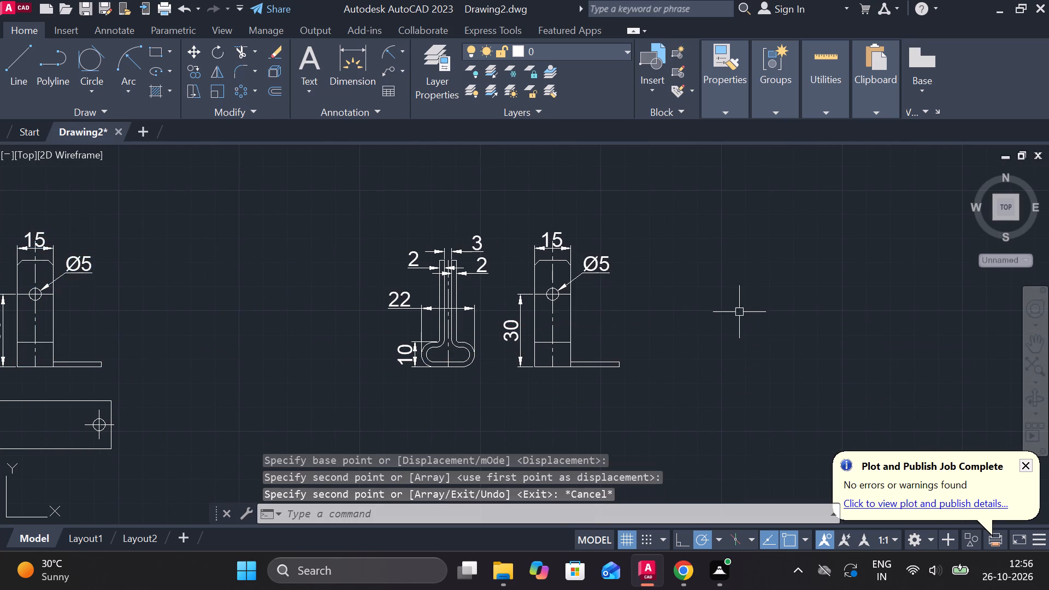
Erase the 30 height dimension and the Ø5 hole dimension from the copied side view.
click(511, 330)
text(E)
key(space)
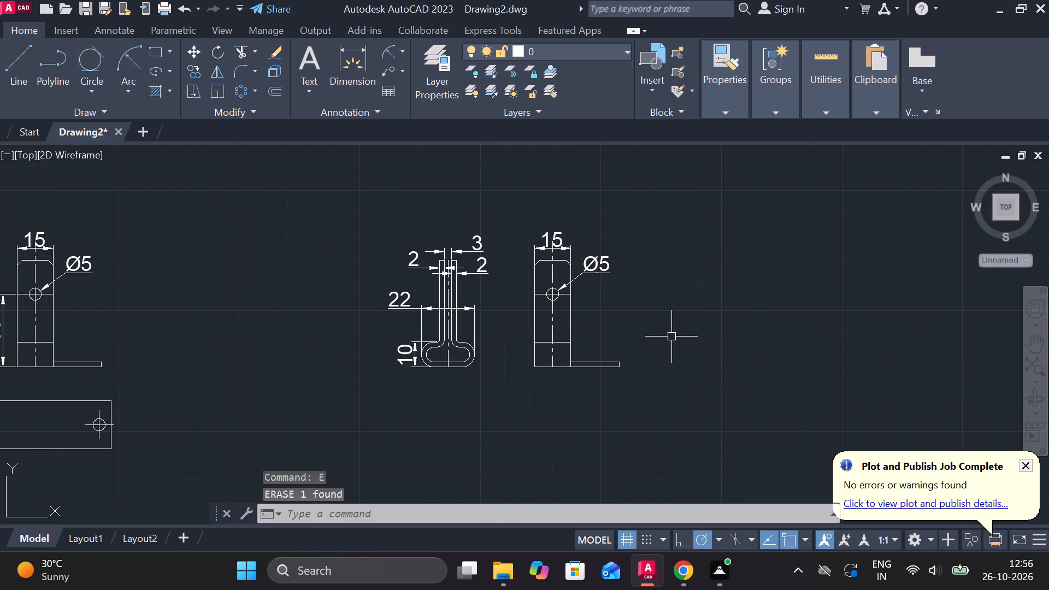
click(610, 265)
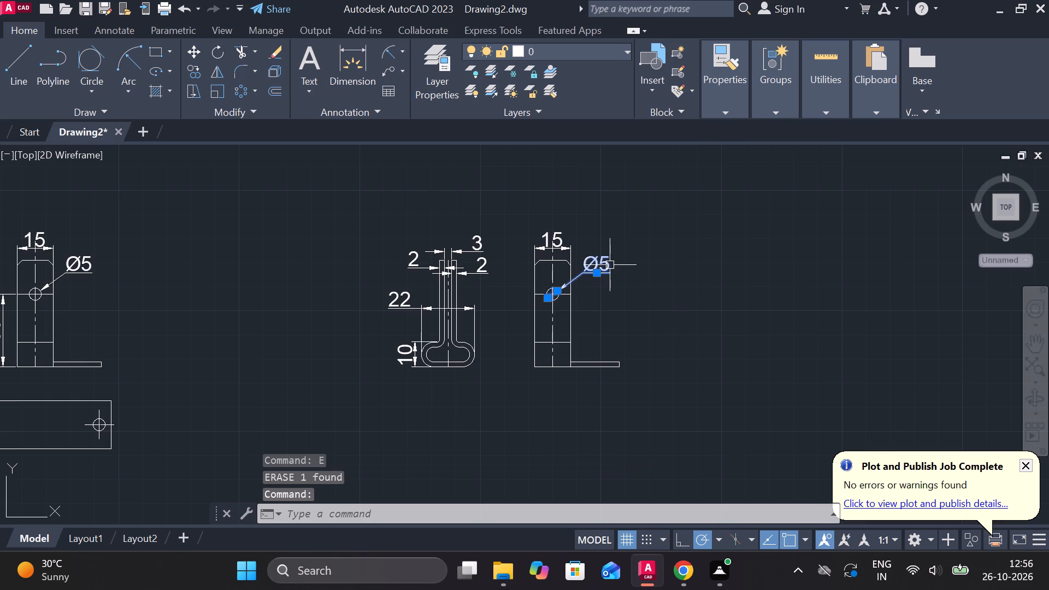
text(E)
key(space)
Copy the clip's top view, with its 5 dimension and lower lug, horizontally to below the copied front and side views.
scroll(575, 255, up, 1)
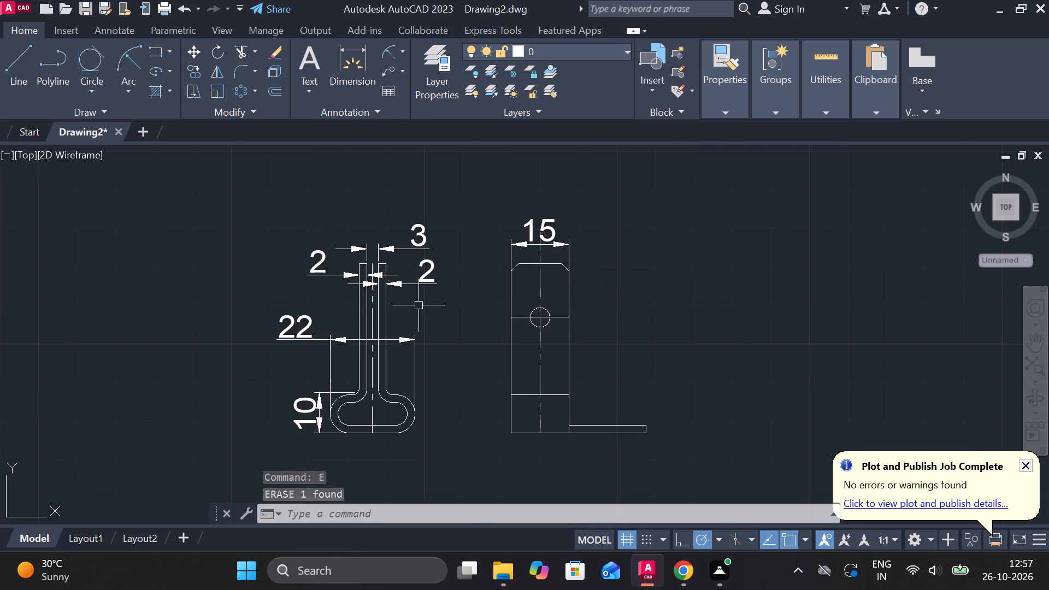
scroll(425, 306, up, 1)
scroll(426, 308, down, 2)
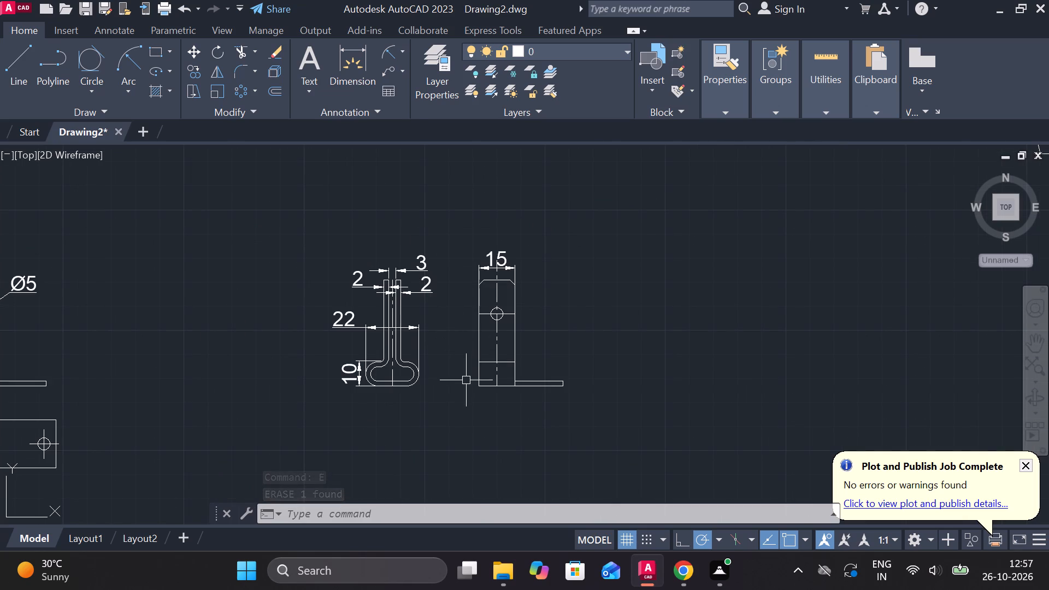
middle_drag(438, 428, 558, 404)
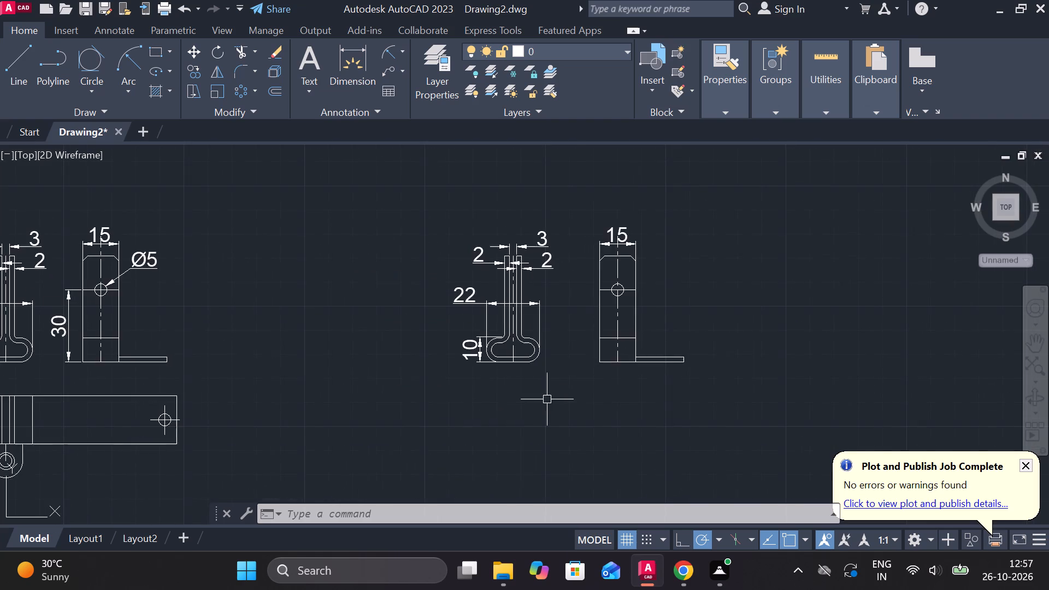
scroll(492, 381, up, 1)
scroll(494, 382, down, 3)
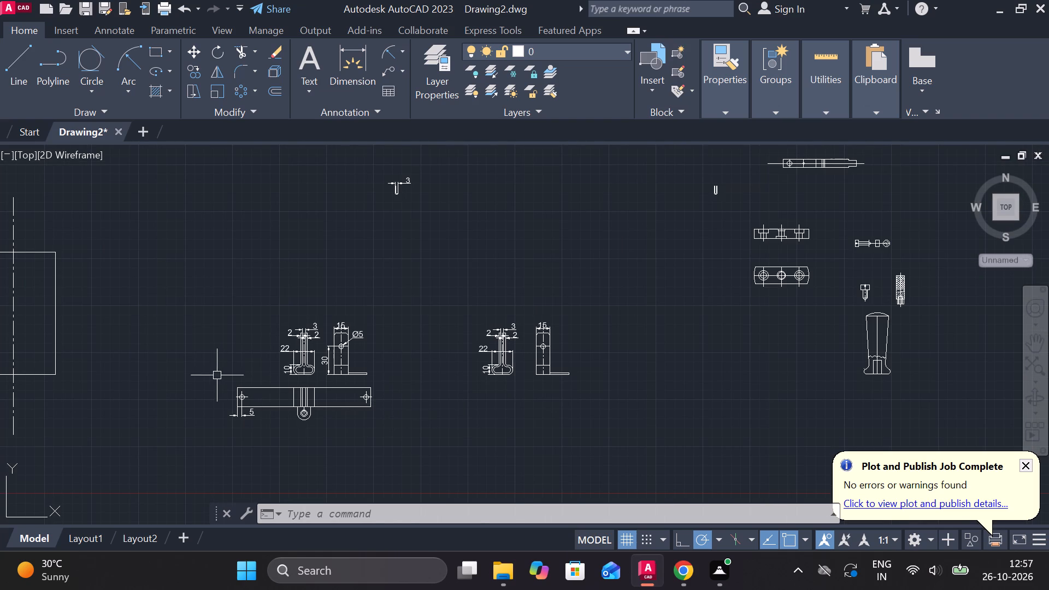
drag(216, 375, 221, 385)
click(399, 437)
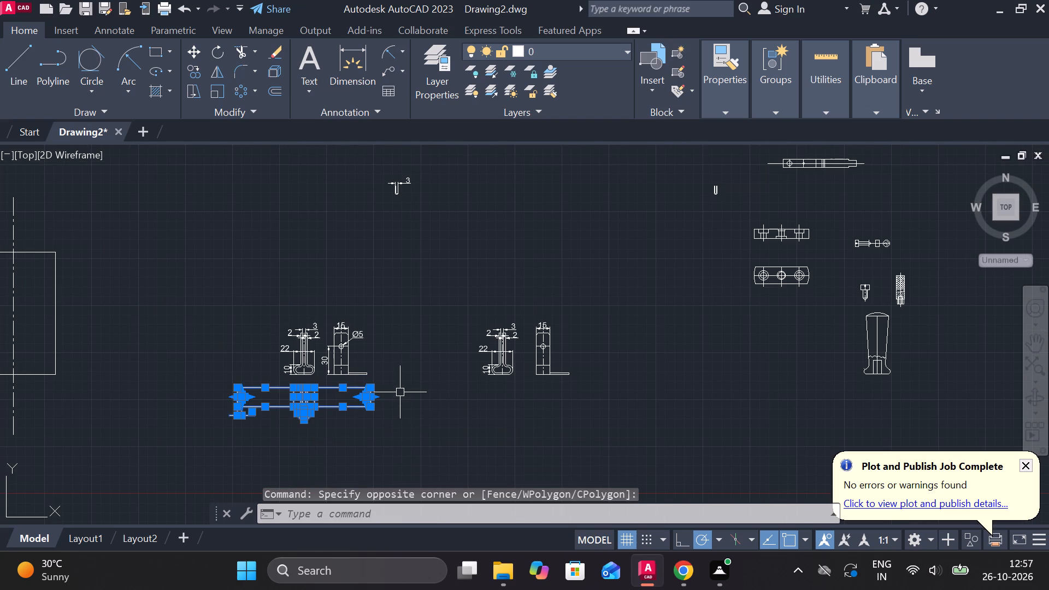
text(CO)
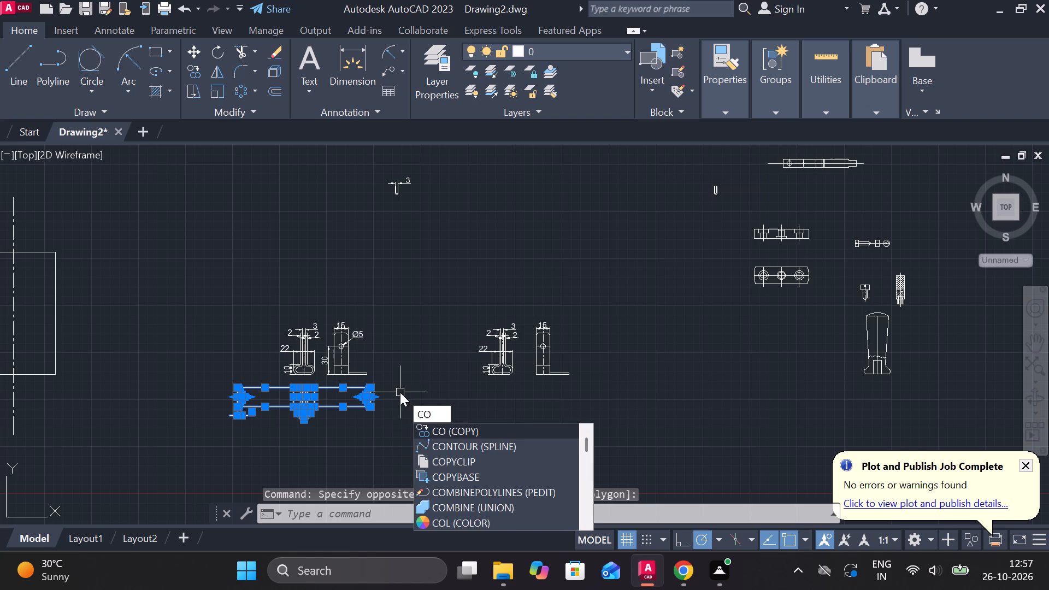
key(Return)
click(394, 411)
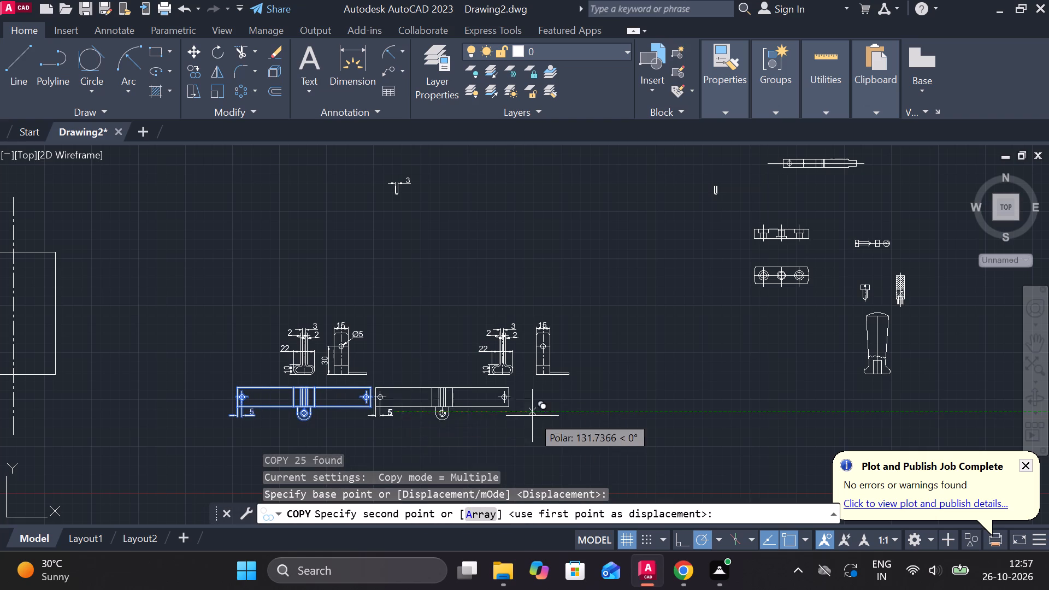
scroll(593, 417, up, 2)
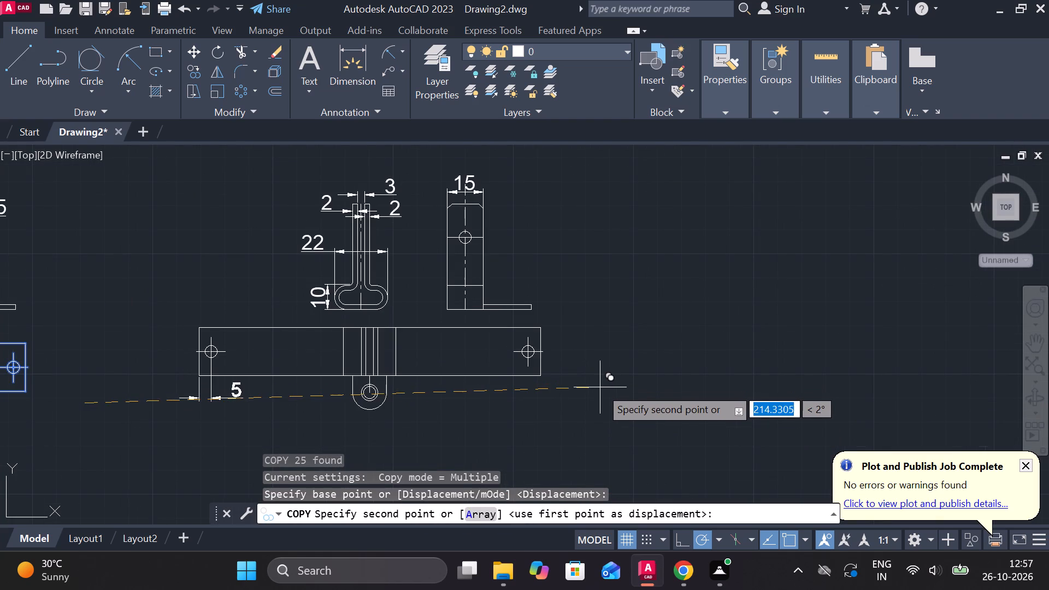
scroll(600, 387, down, 2)
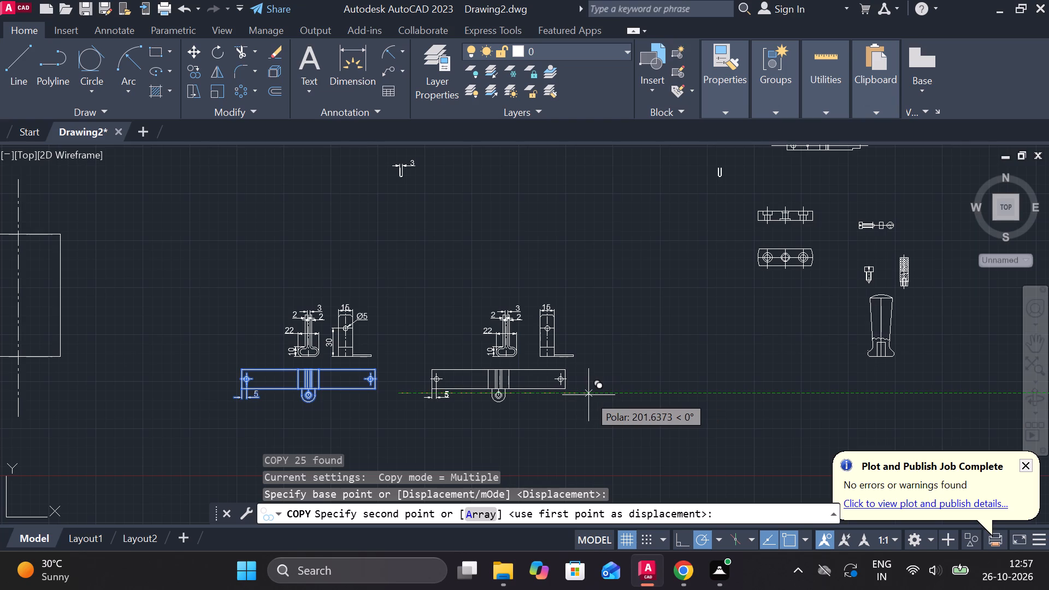
click(598, 394)
scroll(531, 379, up, 2)
key(Escape)
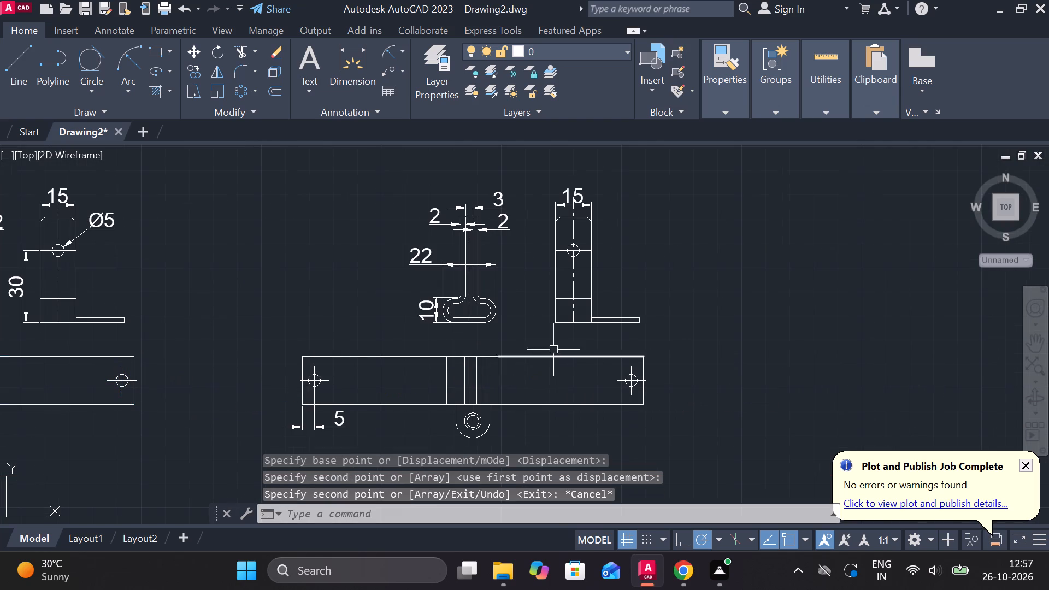
Stretch the copied front view's centre line straight down to the upper edge of the copied top view.
scroll(506, 345, up, 1)
click(446, 293)
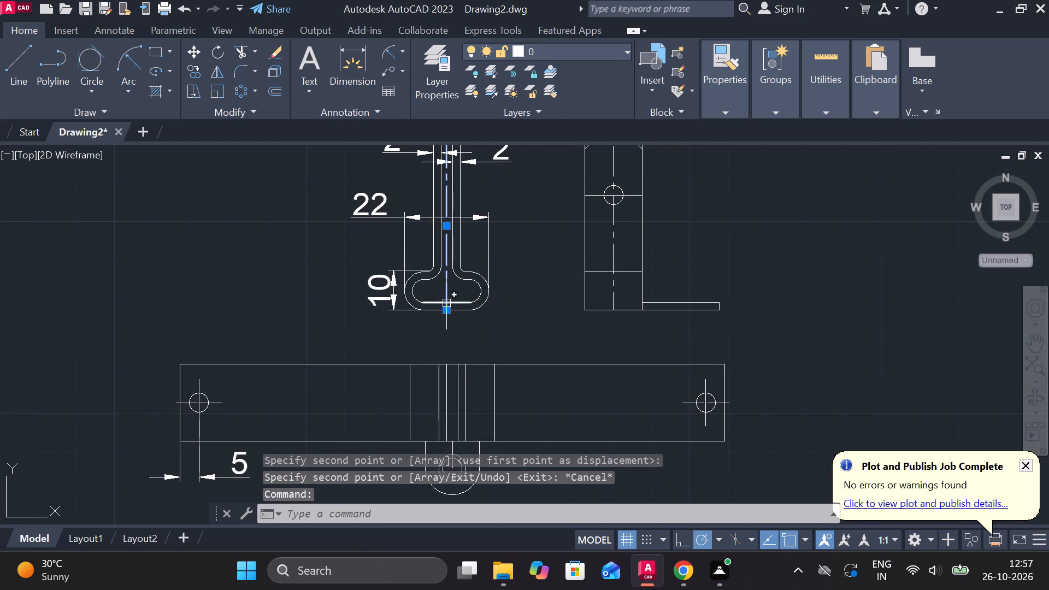
click(445, 310)
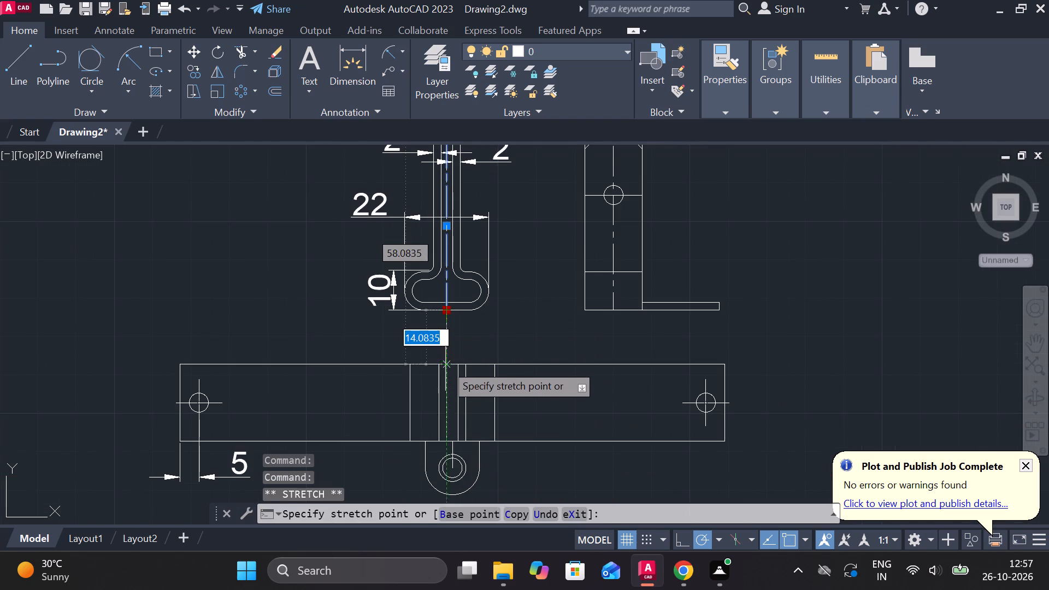
click(445, 359)
key(Escape)
scroll(502, 381, down, 1)
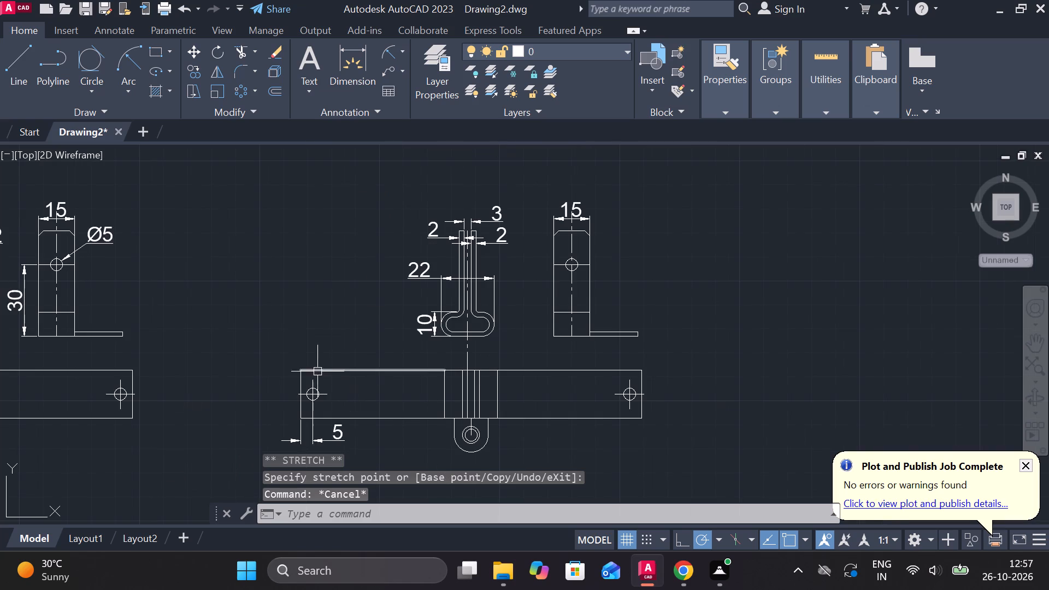
Move the copied top view horizontally so the middle of its upper edge meets the front view's extended centre line.
middle_drag(309, 367, 317, 303)
drag(286, 281, 303, 335)
click(695, 423)
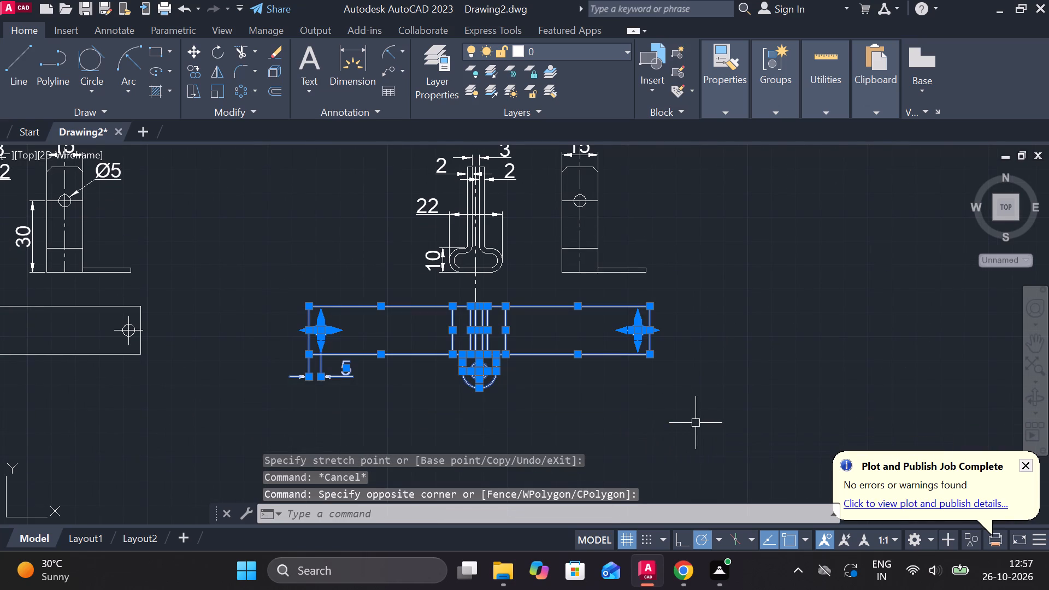
key(m)
key(Return)
scroll(518, 273, up, 1)
middle_drag(517, 294, 569, 370)
scroll(552, 433, up, 2)
middle_drag(535, 365, 565, 372)
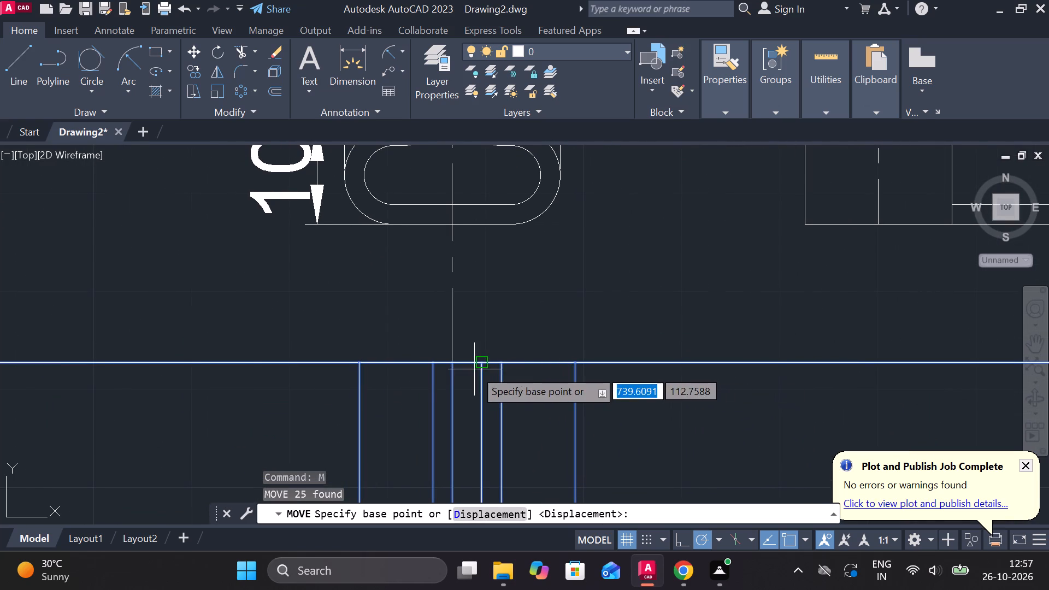
click(462, 363)
click(447, 363)
scroll(580, 352, down, 1)
scroll(635, 381, down, 1)
key(Escape)
Add a vertical linear dimension on the original top view from the strip's lower edge to the lug hole's centre.
scroll(693, 420, down, 1)
middle_drag(640, 410, 599, 376)
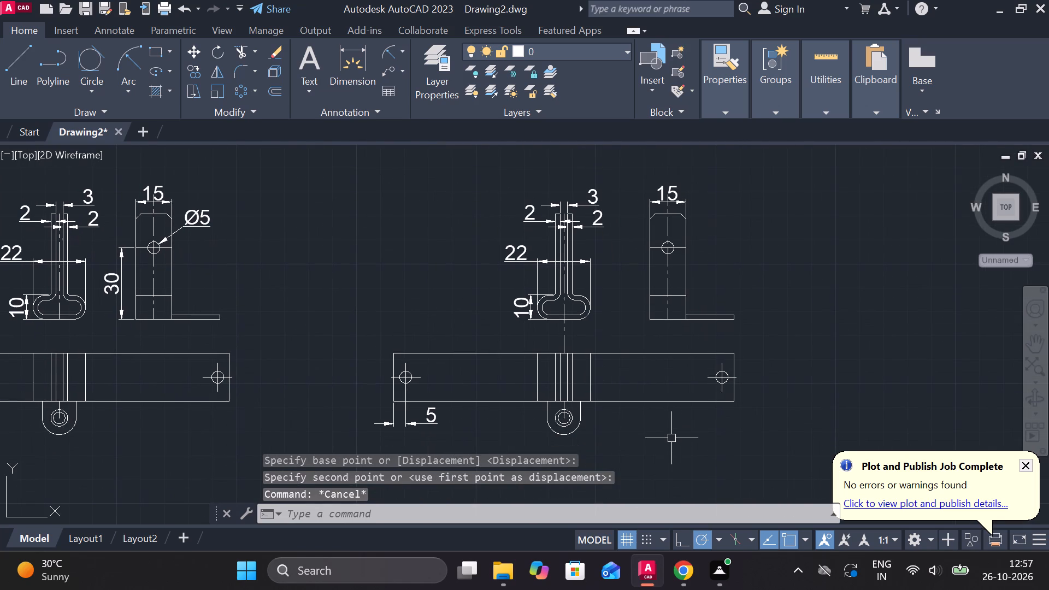
click(405, 48)
click(448, 74)
scroll(397, 284, down, 2)
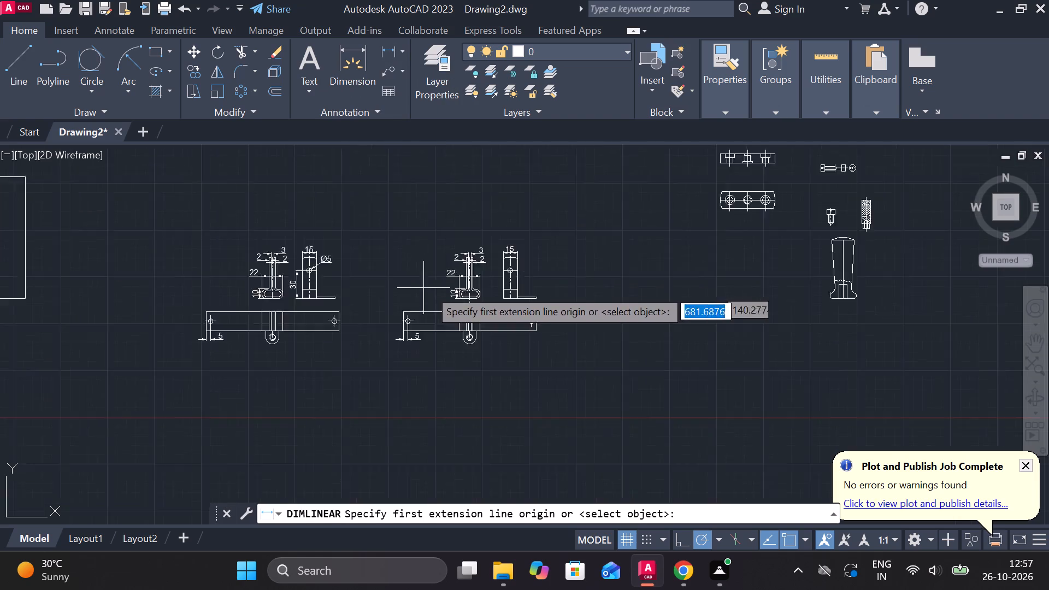
scroll(429, 290, down, 1)
middle_drag(366, 324, 410, 331)
scroll(370, 319, up, 6)
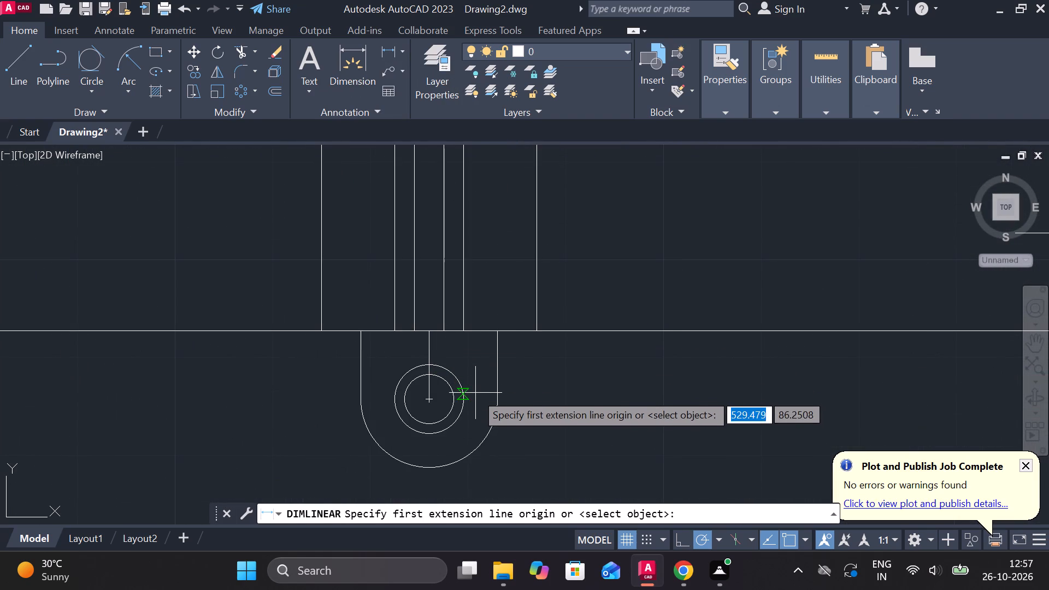
click(427, 331)
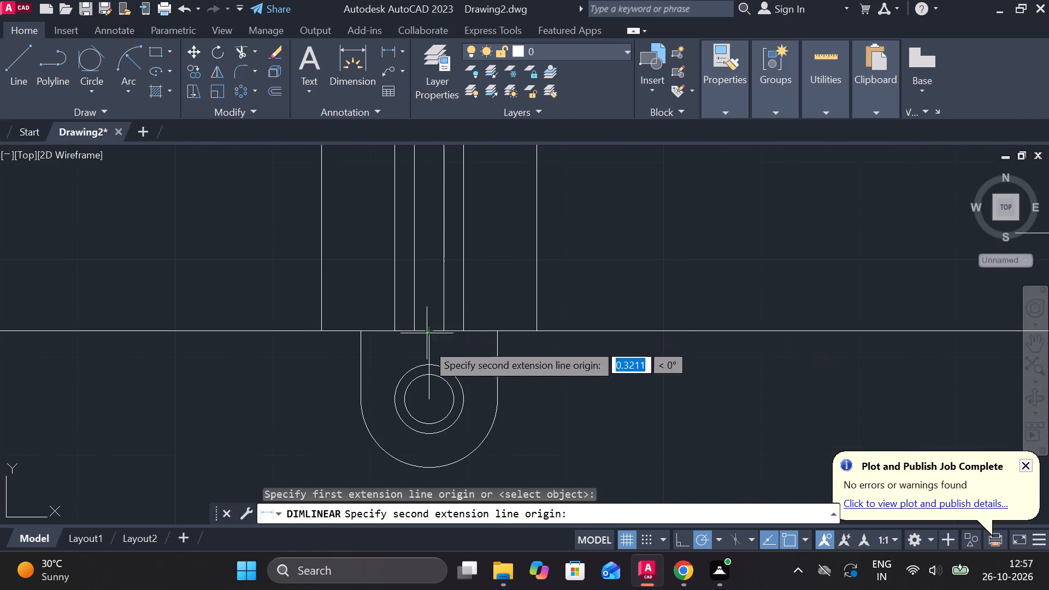
click(425, 396)
click(609, 397)
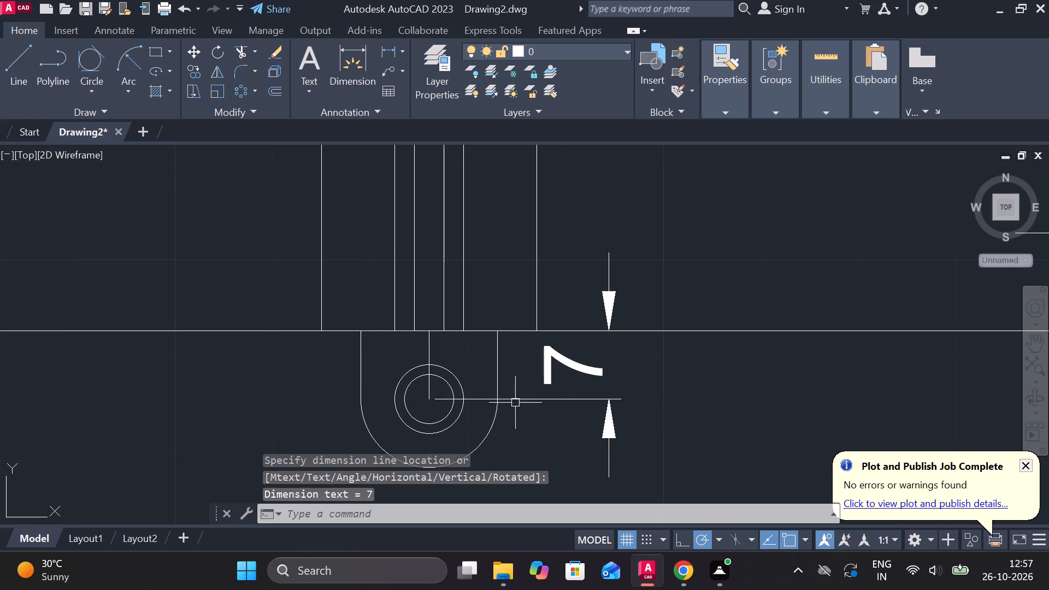
Add a radius dimension to the lug's rounded outer end, placing its text to the lower left of the lug.
middle_drag(512, 400, 534, 348)
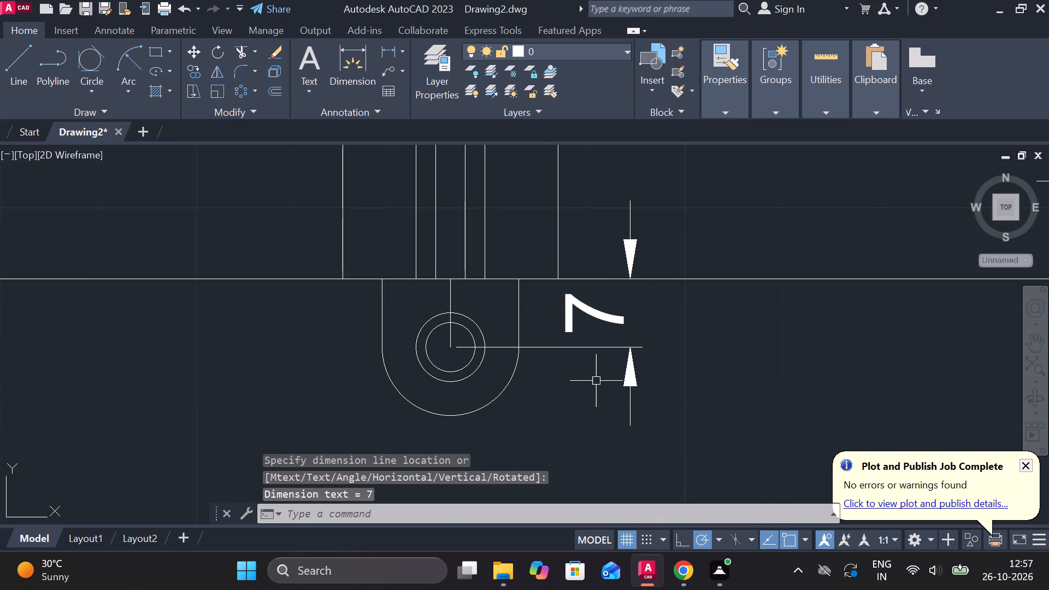
click(402, 50)
click(438, 205)
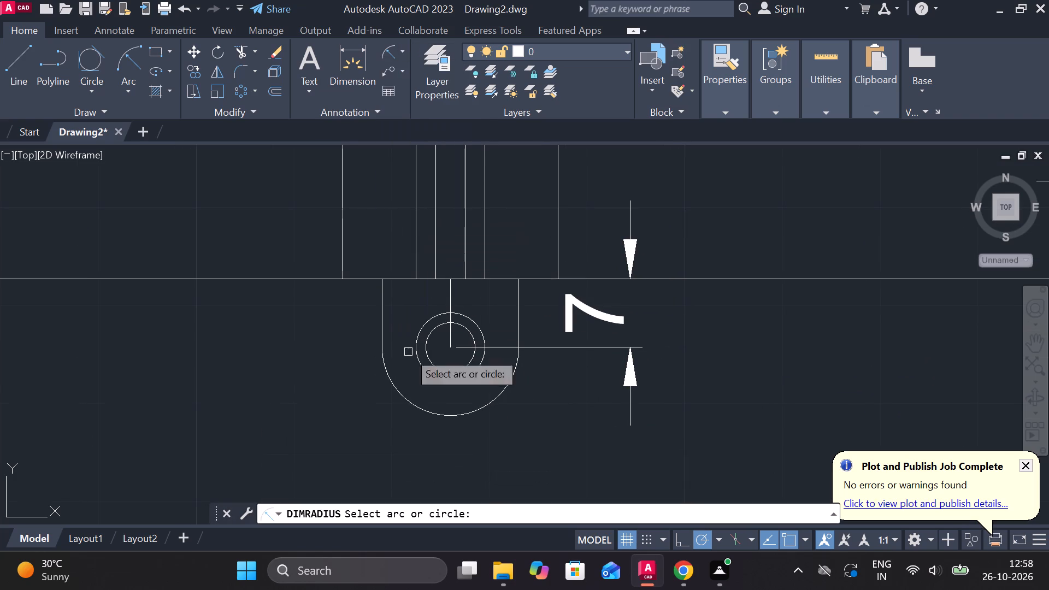
click(400, 400)
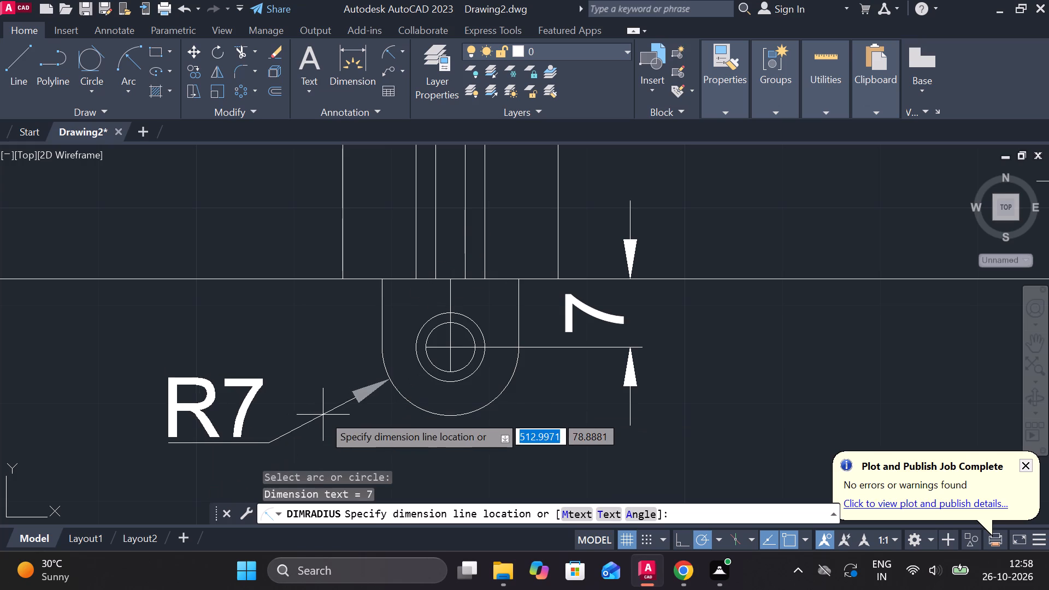
click(323, 415)
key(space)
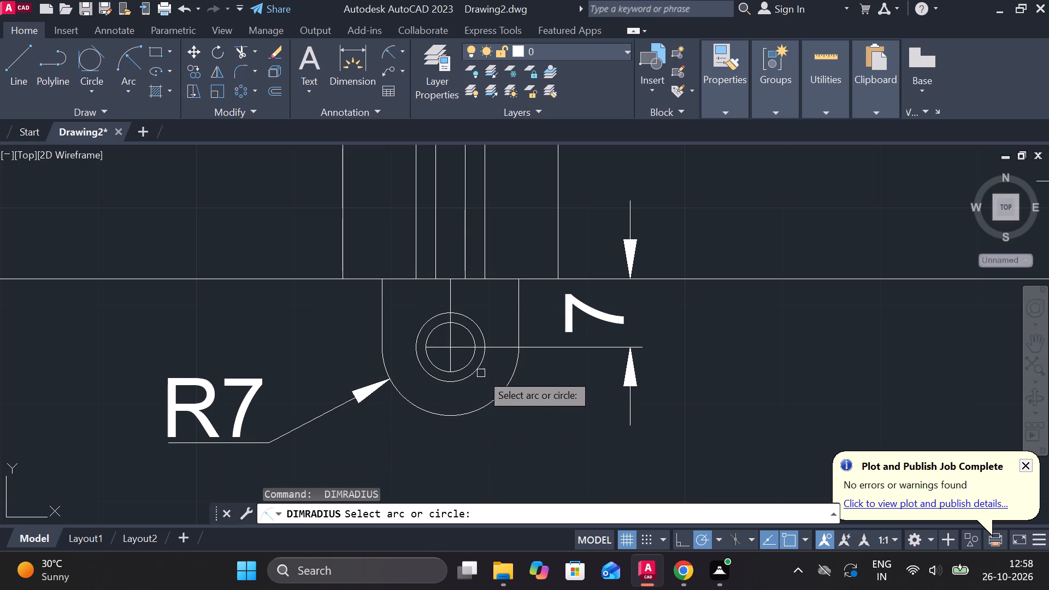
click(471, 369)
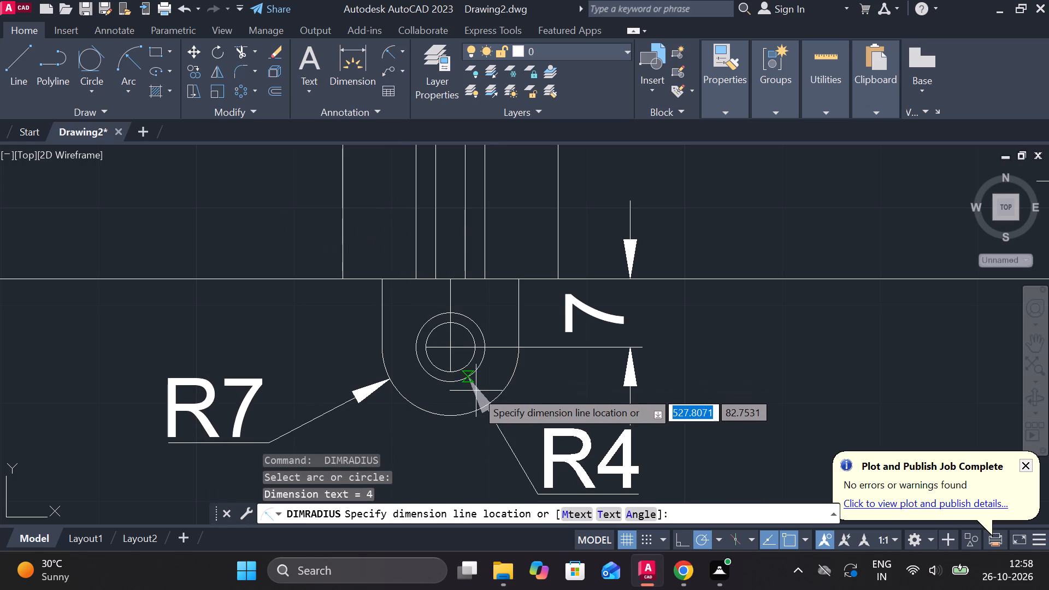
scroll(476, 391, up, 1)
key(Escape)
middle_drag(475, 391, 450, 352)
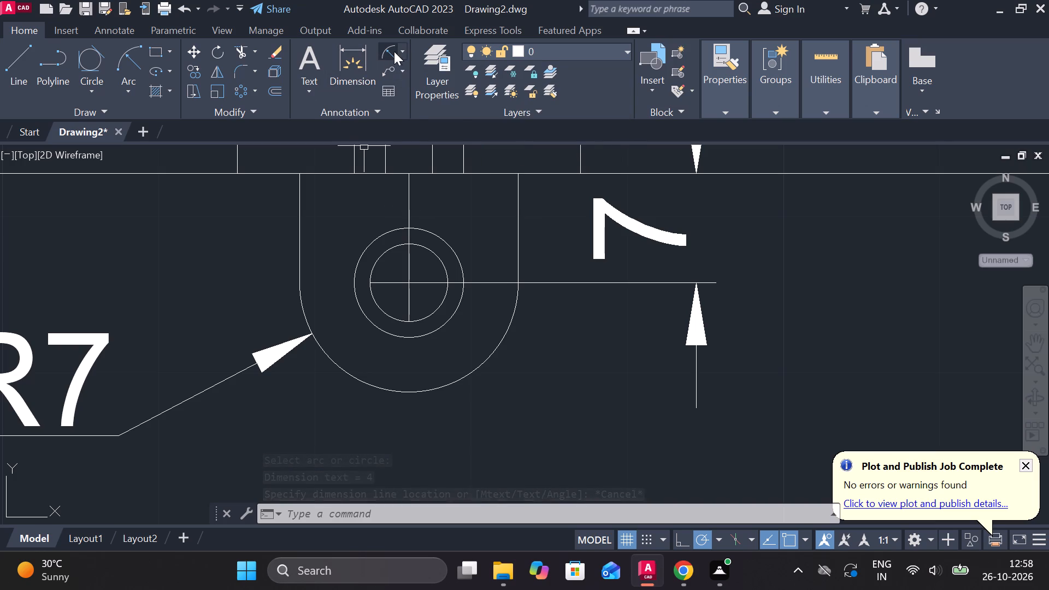
Add a diameter dimension to the lug's inner hole circle in the original top view, placing its text to the lower right.
click(399, 51)
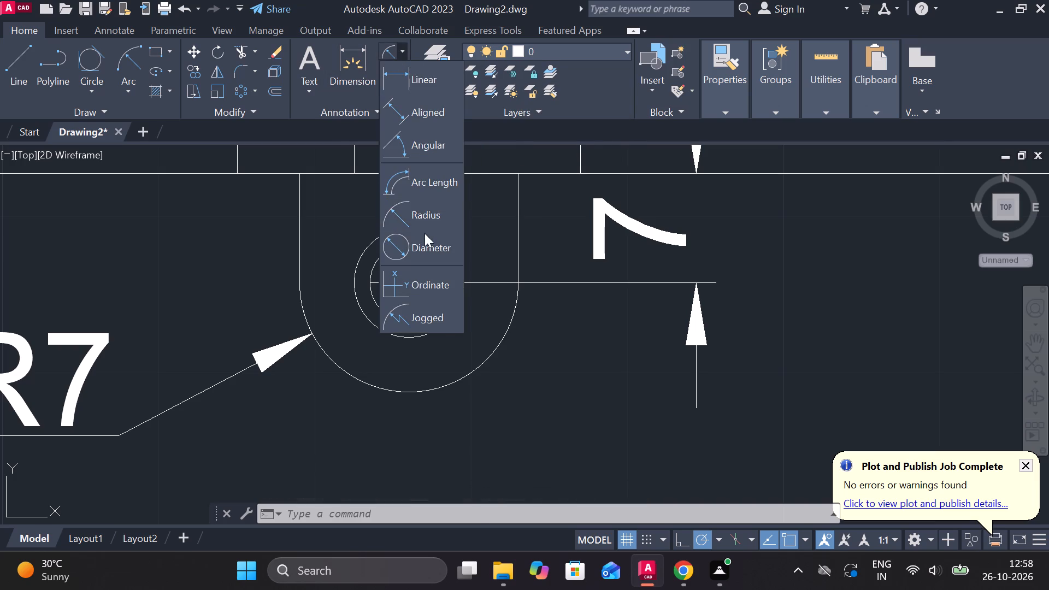
click(426, 246)
double_click(439, 299)
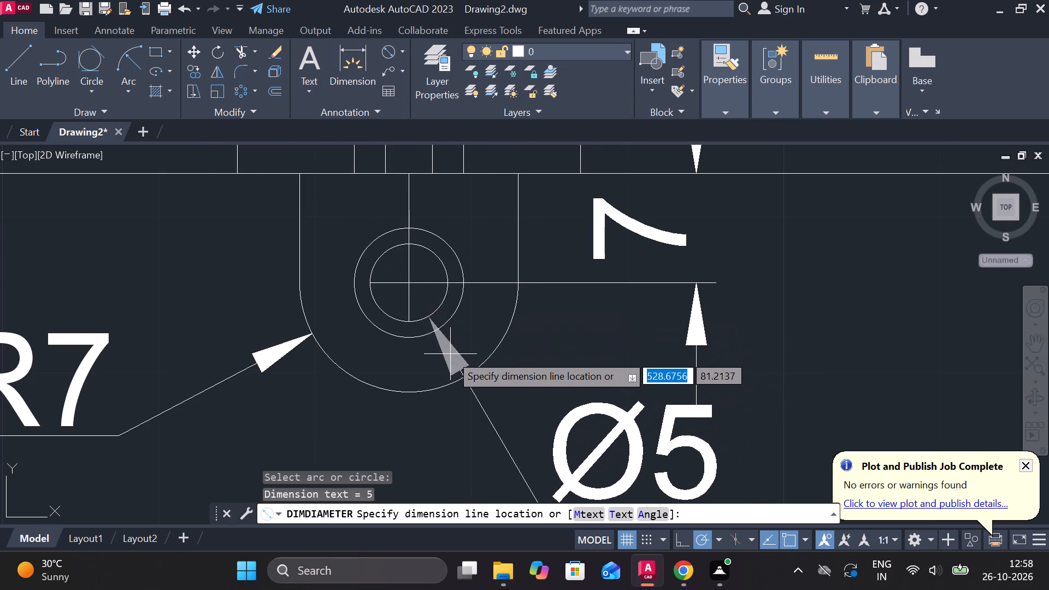
middle_drag(401, 420, 462, 326)
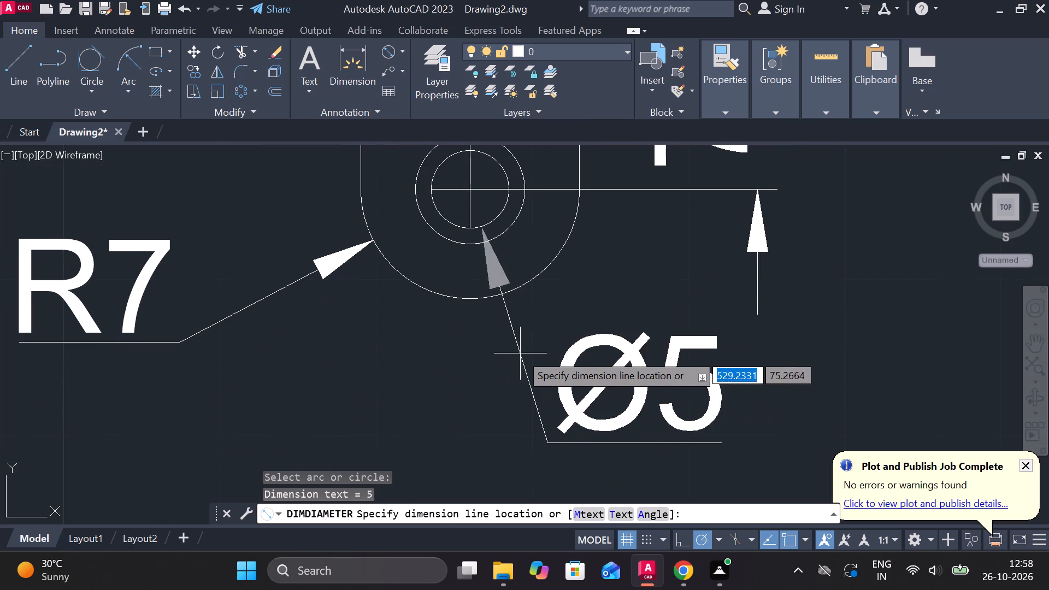
click(526, 347)
middle_drag(608, 379, 593, 379)
scroll(585, 363, down, 2)
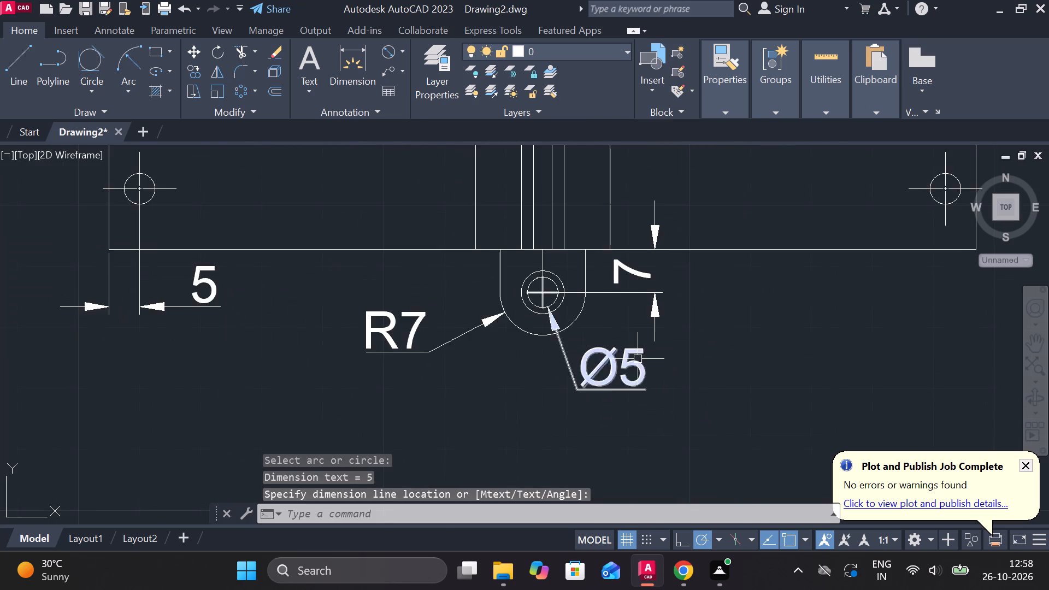
Add a diameter dimension to the lug's inner hole circle in the copied top view, placing its text to the lower right.
middle_drag(620, 359, 337, 335)
scroll(526, 344, down, 2)
middle_drag(601, 344, 338, 343)
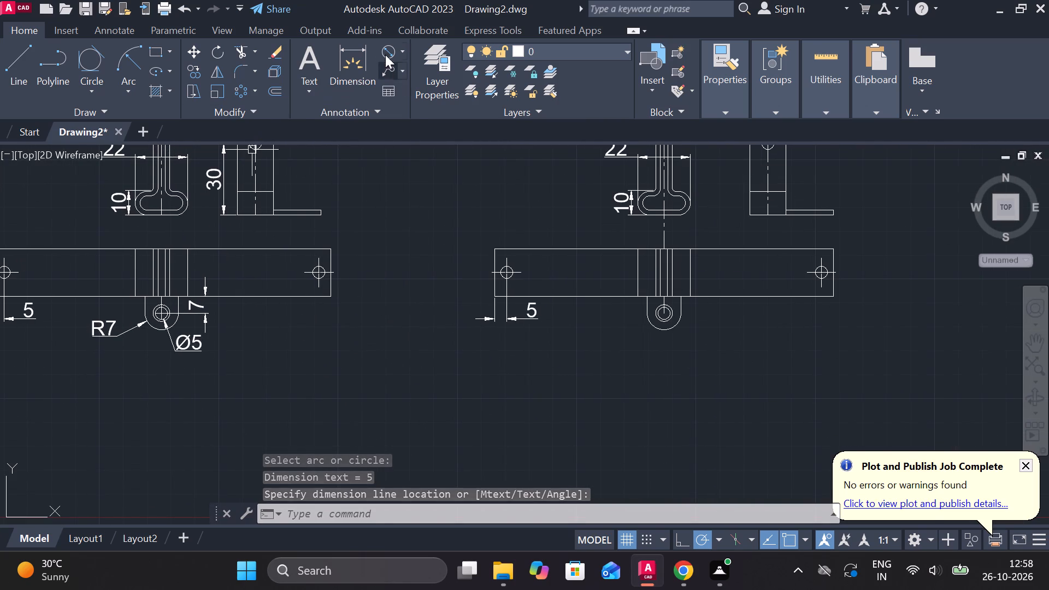
click(394, 42)
click(386, 54)
scroll(650, 319, up, 2)
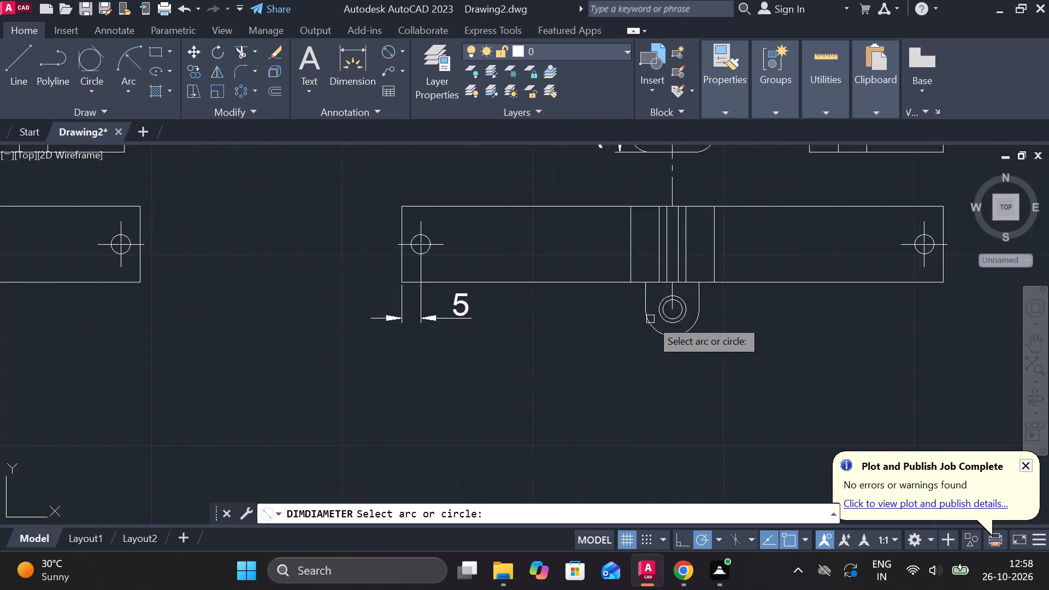
click(694, 308)
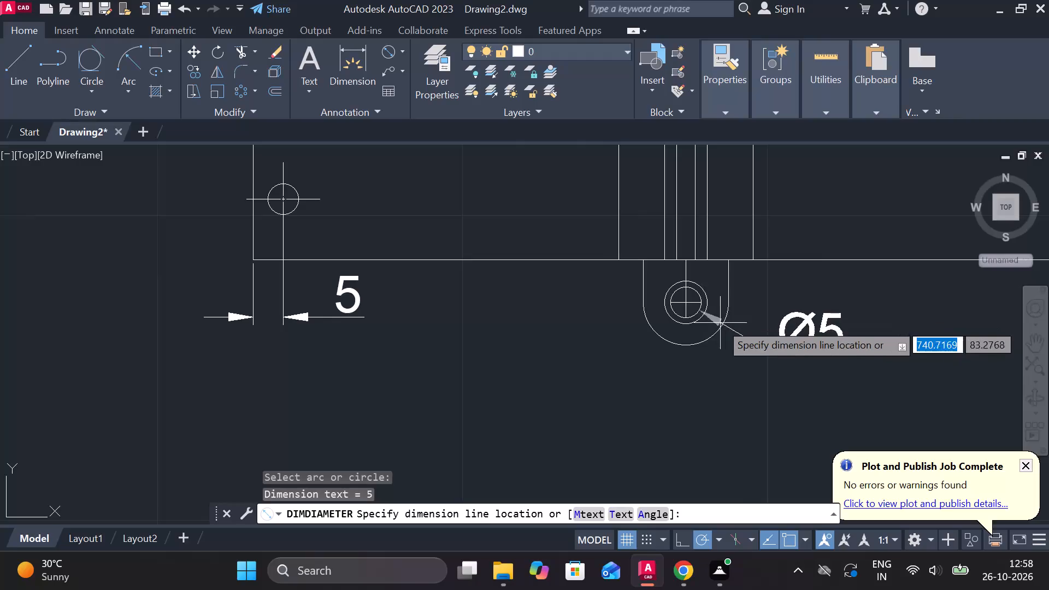
click(756, 350)
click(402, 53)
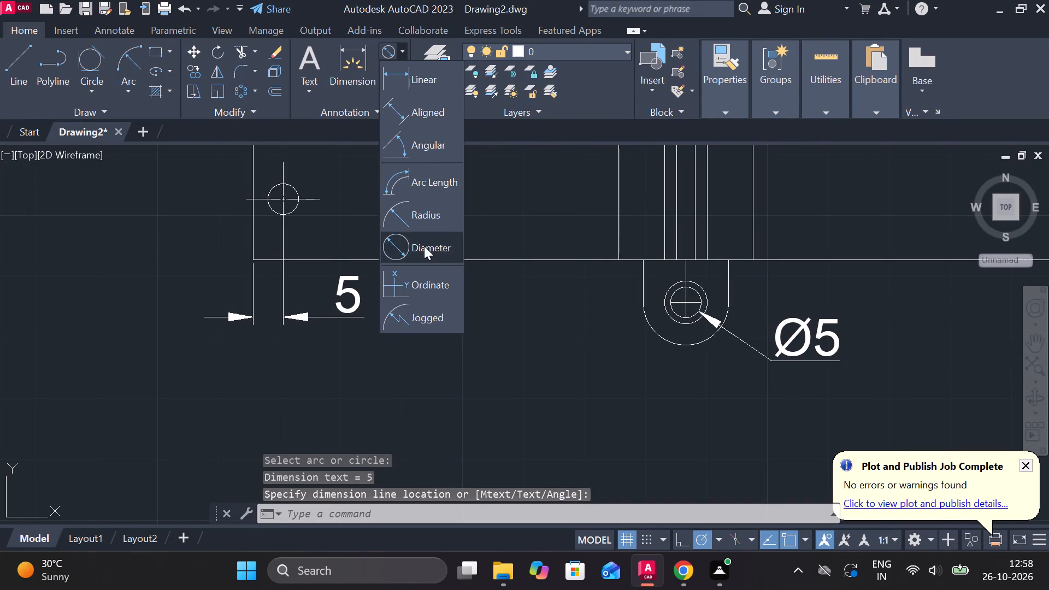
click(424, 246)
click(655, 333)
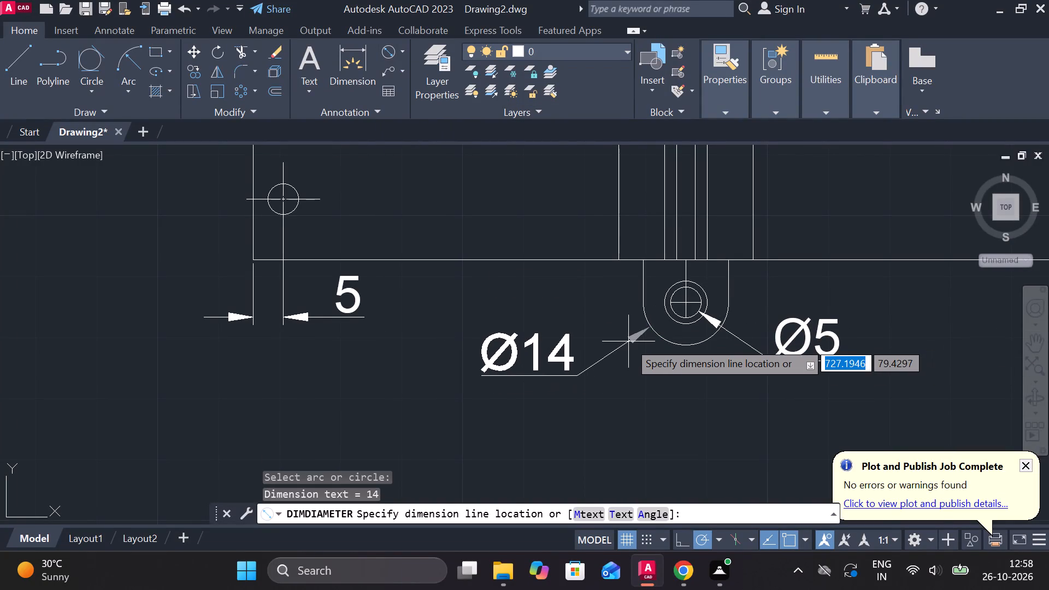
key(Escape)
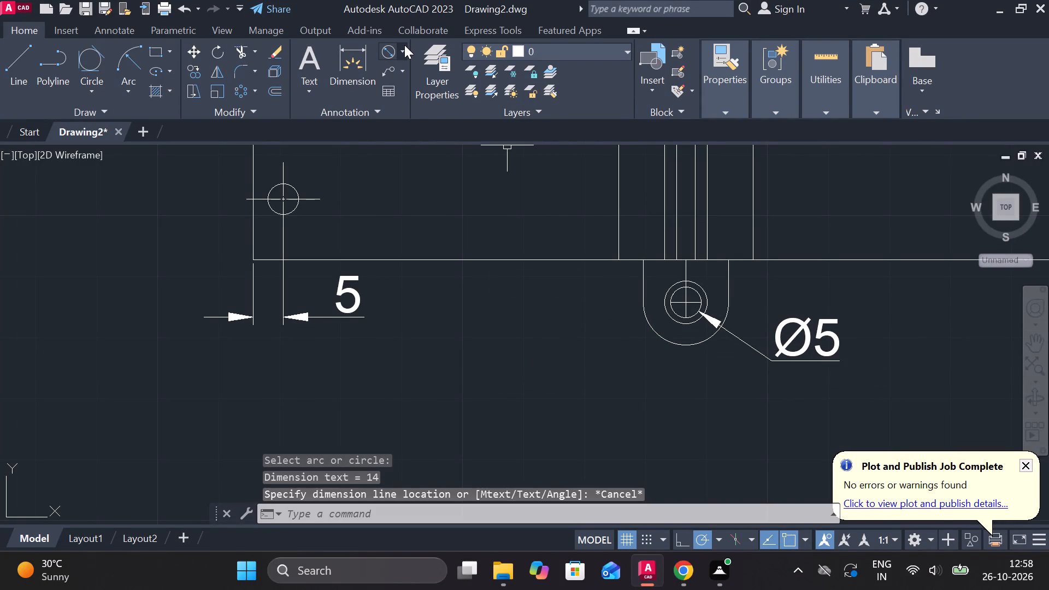
Add a radius dimension to the lug's rounded outer end in the copied top view, placing its text to the lower left.
click(404, 45)
click(423, 212)
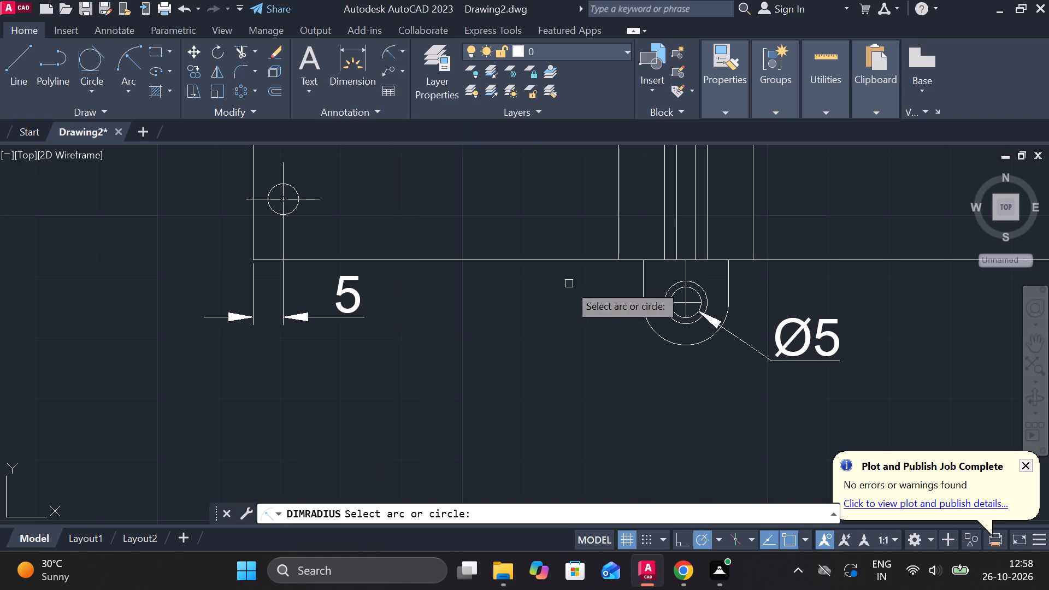
click(643, 303)
click(655, 335)
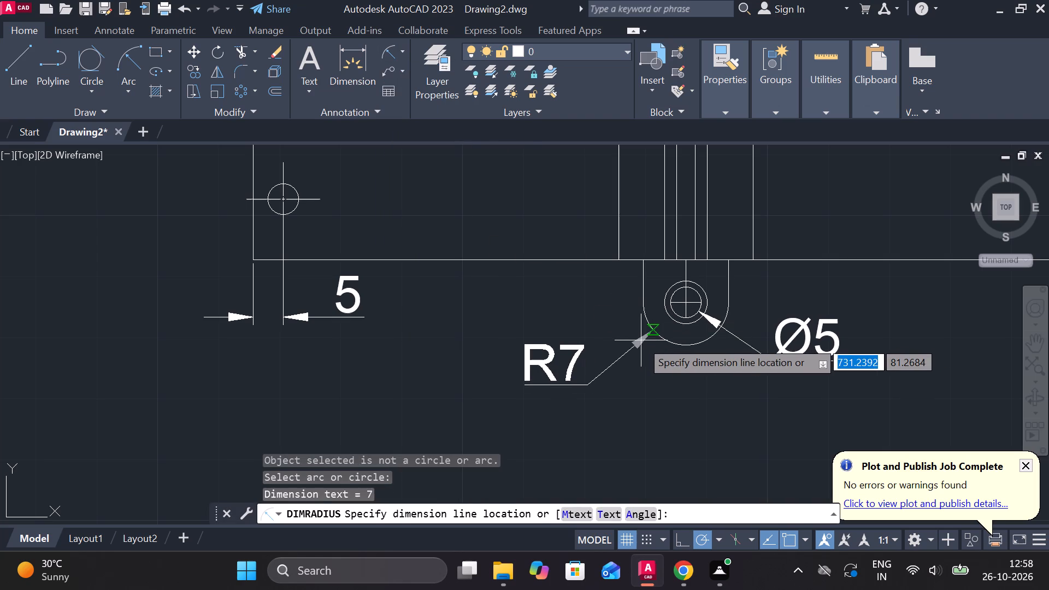
click(641, 340)
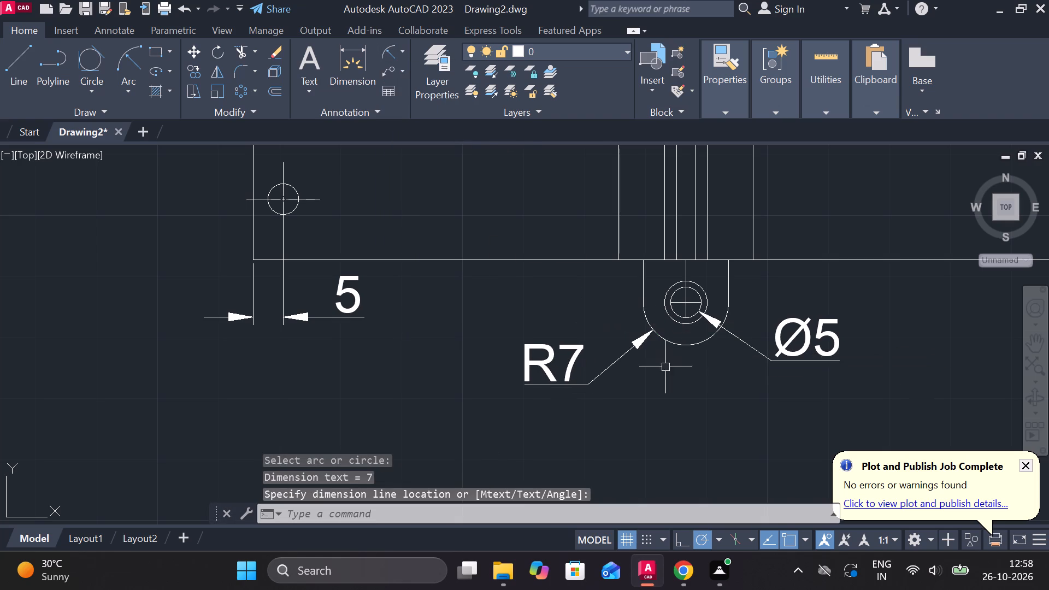
scroll(597, 339, down, 2)
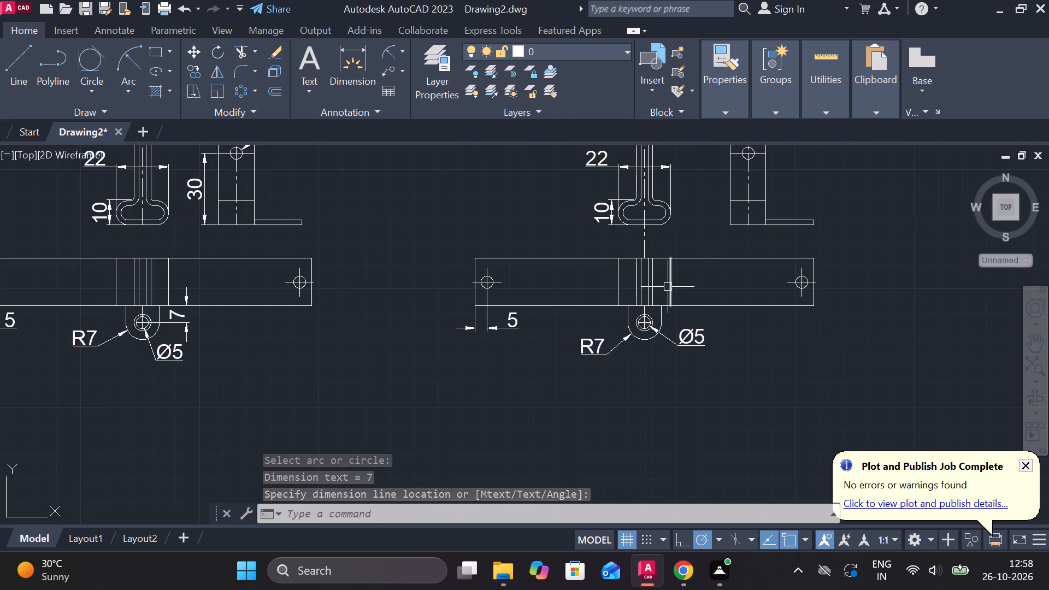
Erase the hole circle and the 15 mm width dimension from the copied side view.
scroll(675, 273, up, 2)
middle_drag(683, 275, 467, 329)
scroll(526, 309, down, 1)
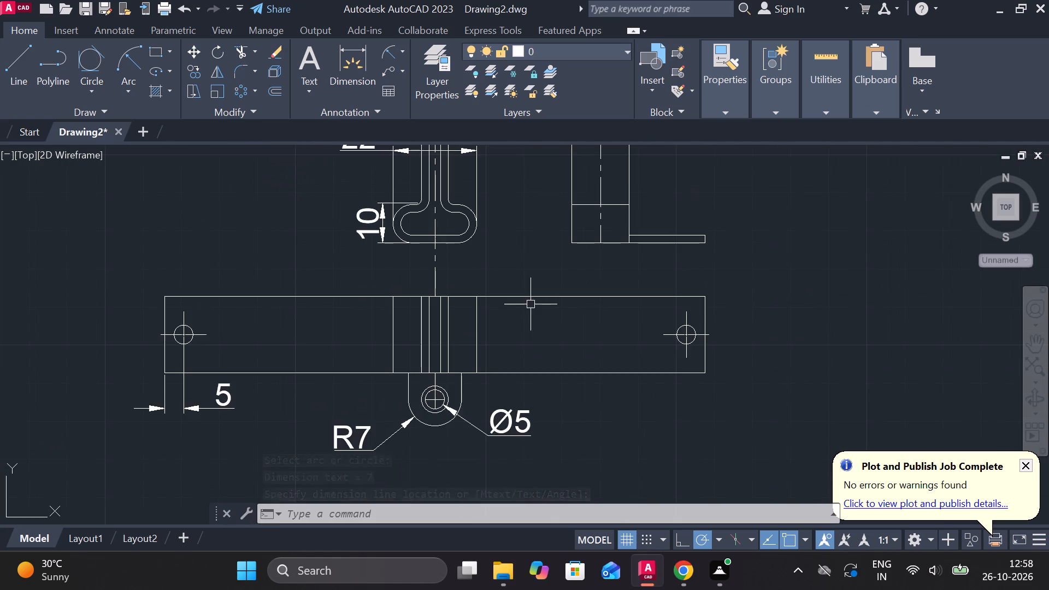
middle_drag(531, 304, 521, 365)
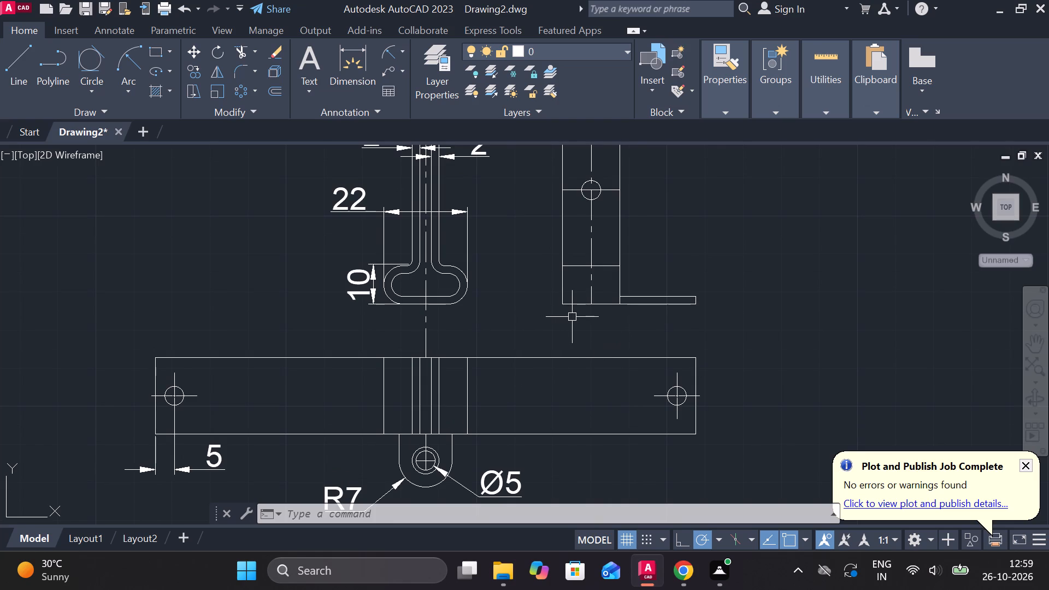
middle_drag(634, 300, 627, 370)
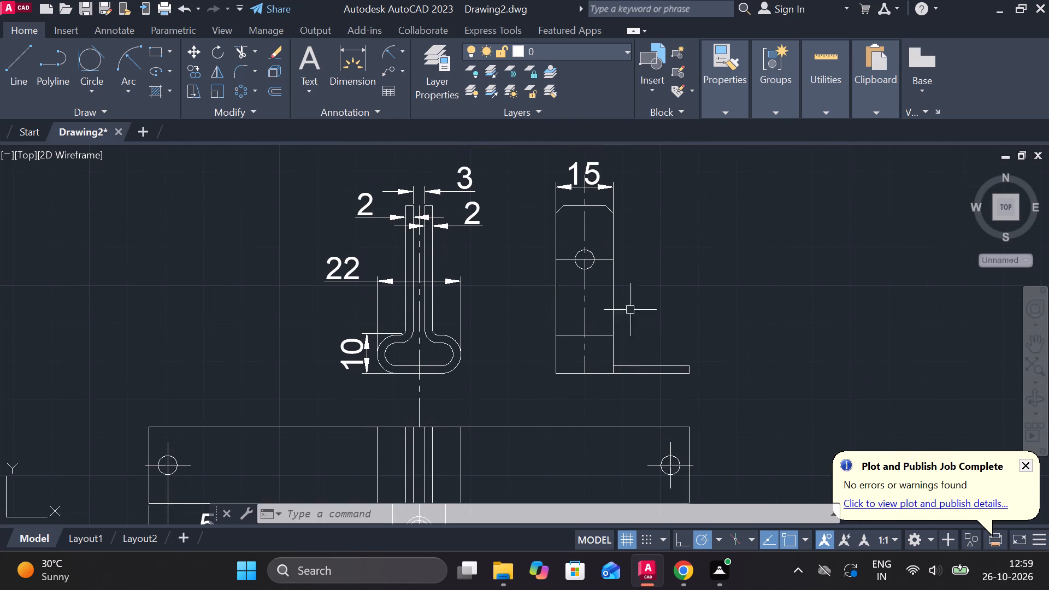
scroll(615, 286, up, 1)
click(574, 267)
click(574, 244)
text(E)
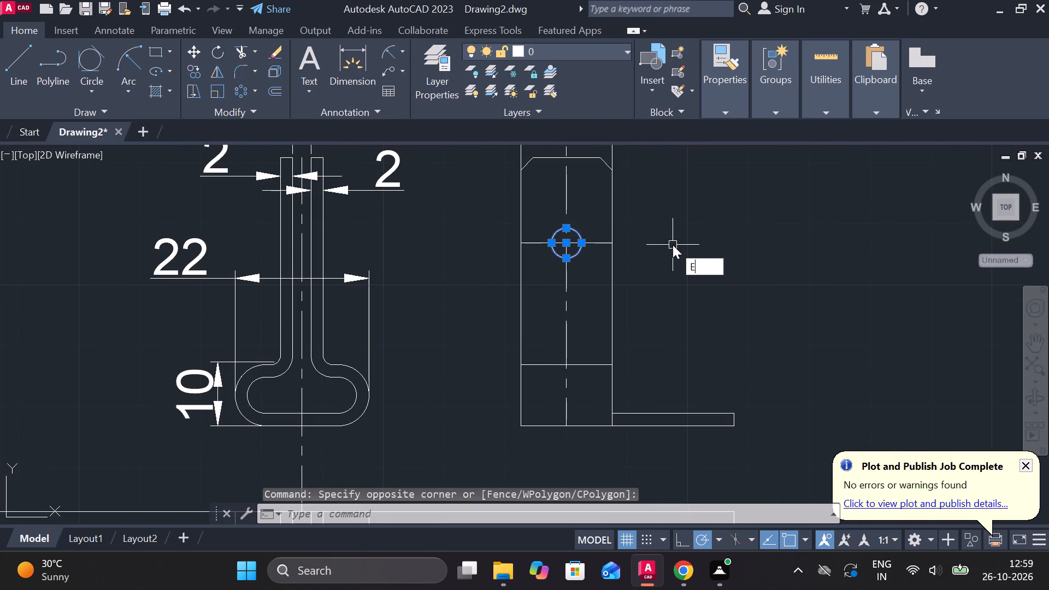
key(space)
middle_drag(626, 221, 638, 349)
click(591, 257)
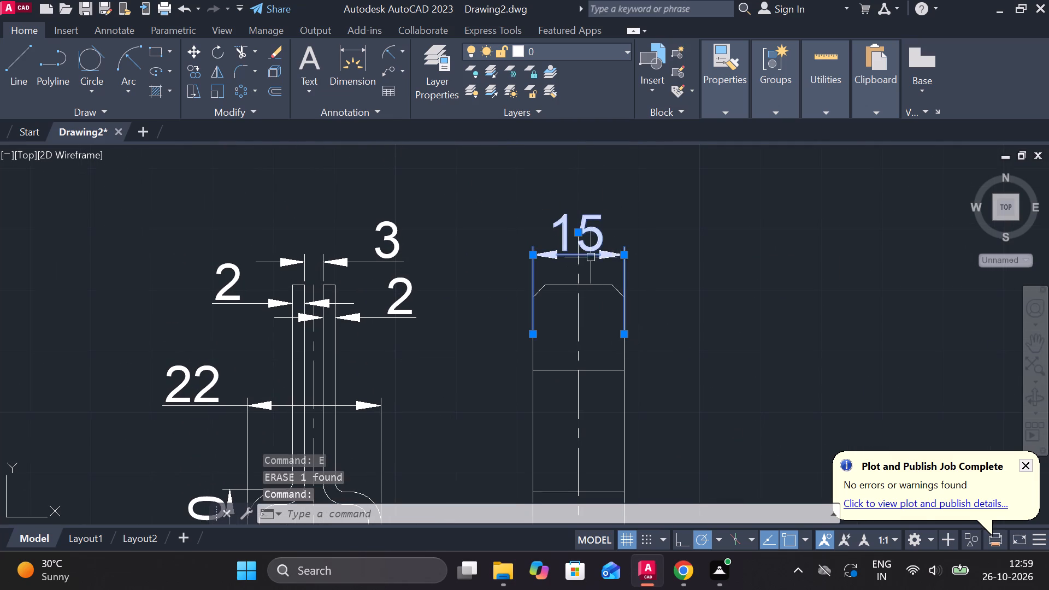
text(E)
key(space)
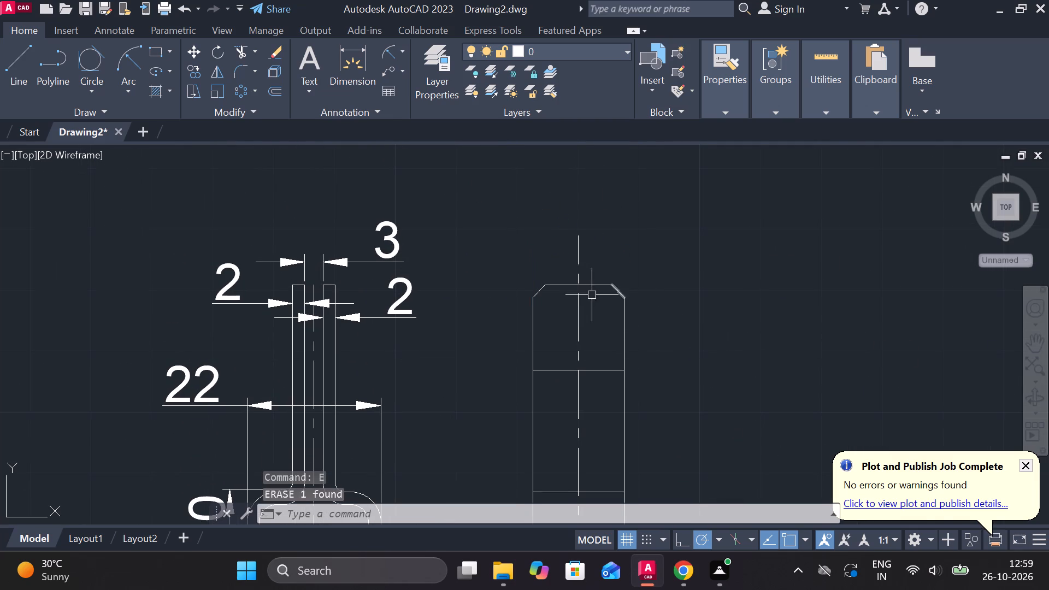
Stretch both ends of the copied side view's upper edge horizontally past the strip's left and right edges.
click(553, 287)
click(547, 283)
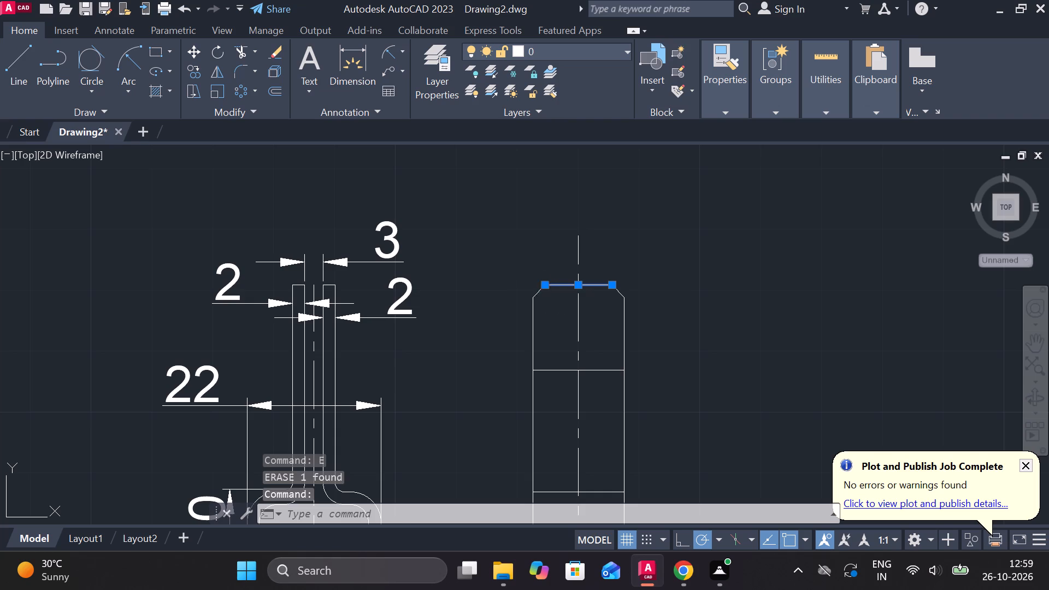
click(515, 282)
click(608, 285)
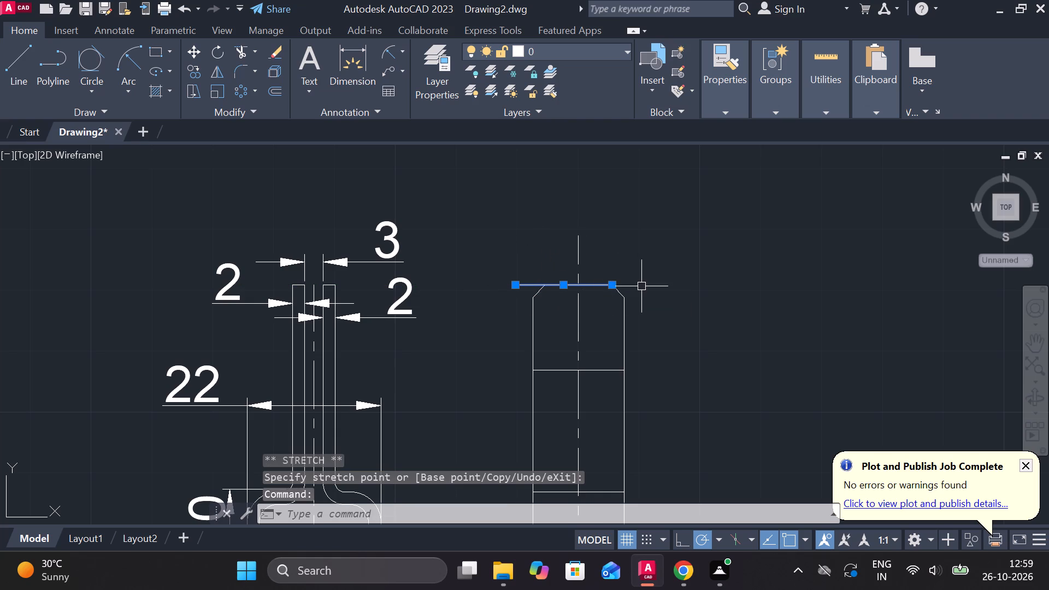
click(615, 285)
click(662, 284)
key(Escape)
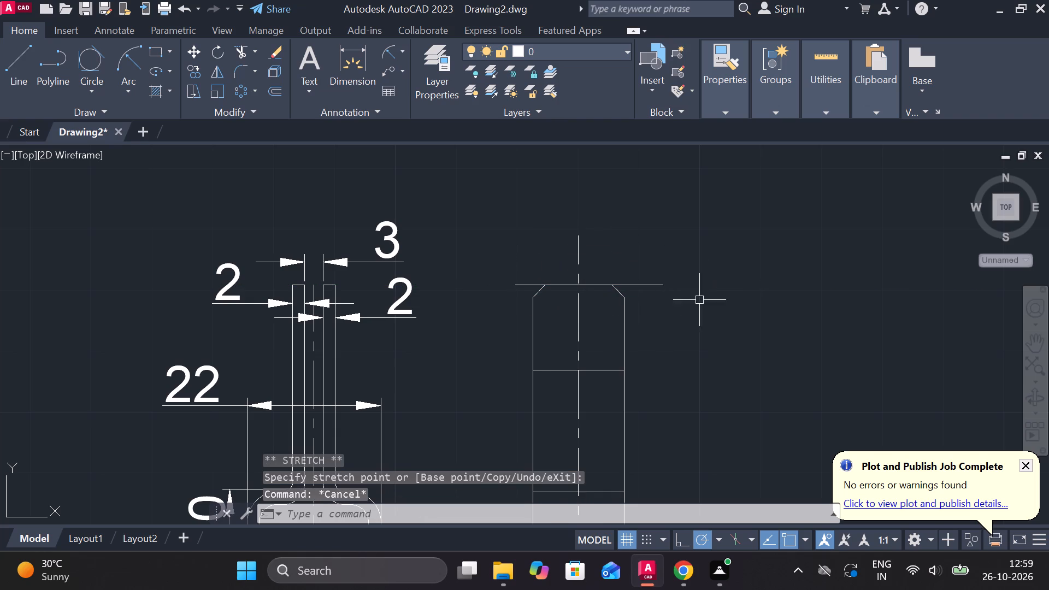
Extend the copied side view's left and right vertical edges up to the lengthened upper edge line.
text(EX)
key(space)
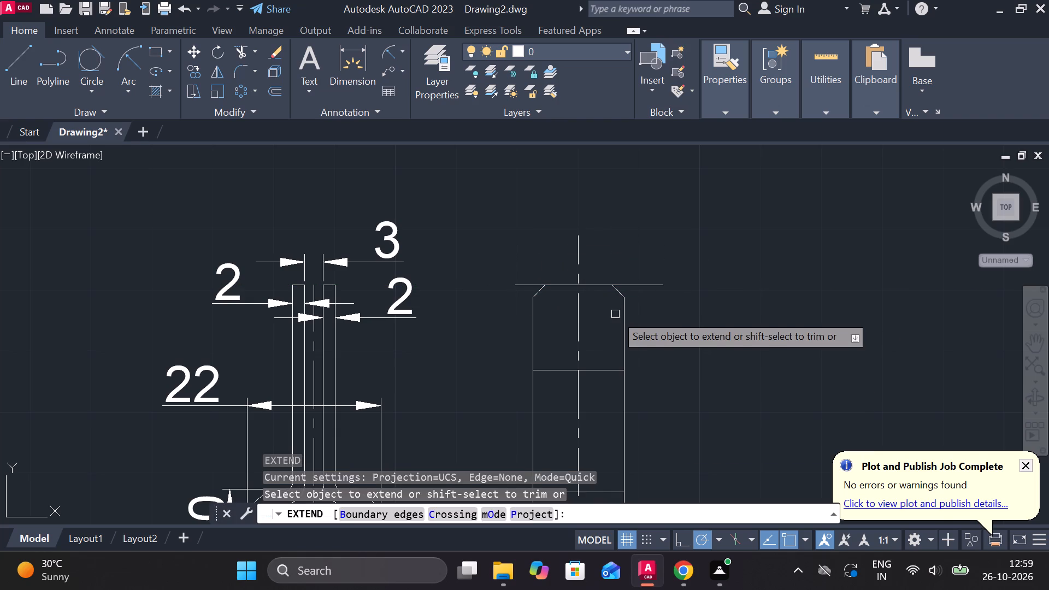
click(621, 320)
click(534, 311)
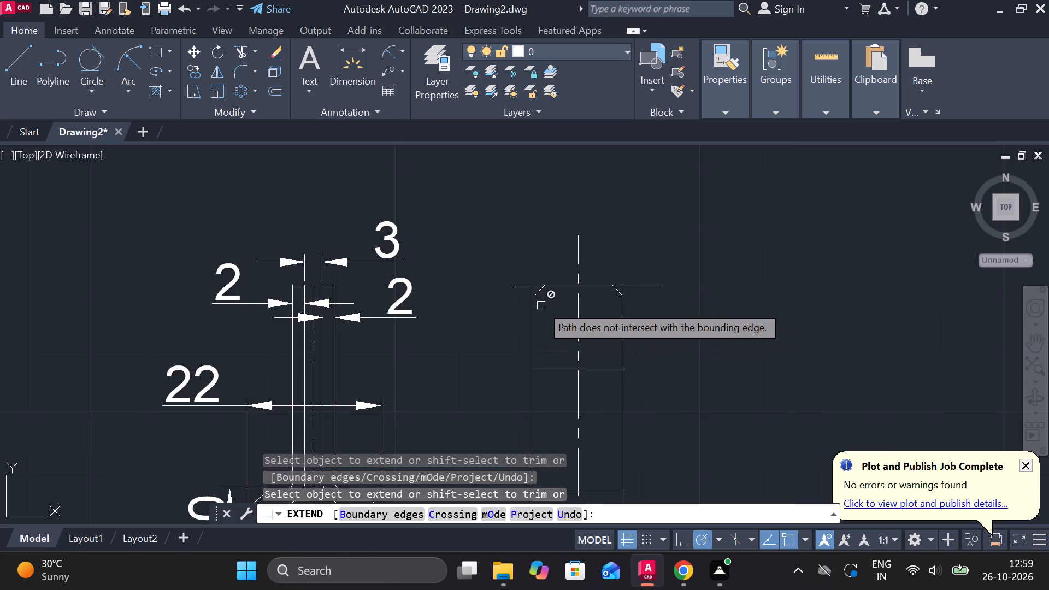
scroll(543, 305, up, 2)
key(Escape)
Erase the two chamfer lines at the upper corners of the copied side view.
drag(527, 272, 546, 273)
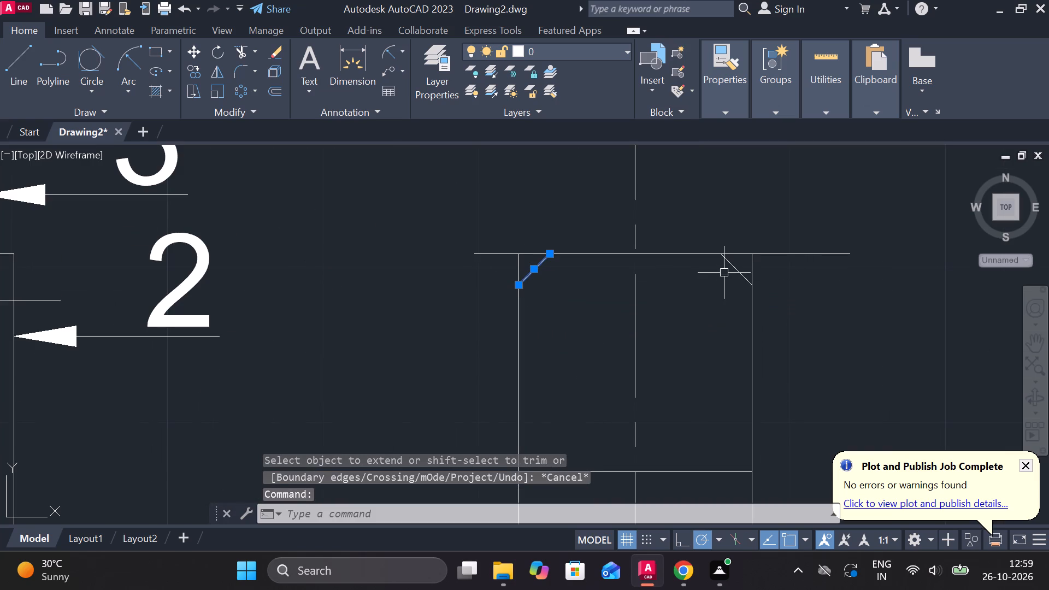
click(734, 268)
text(E)
key(space)
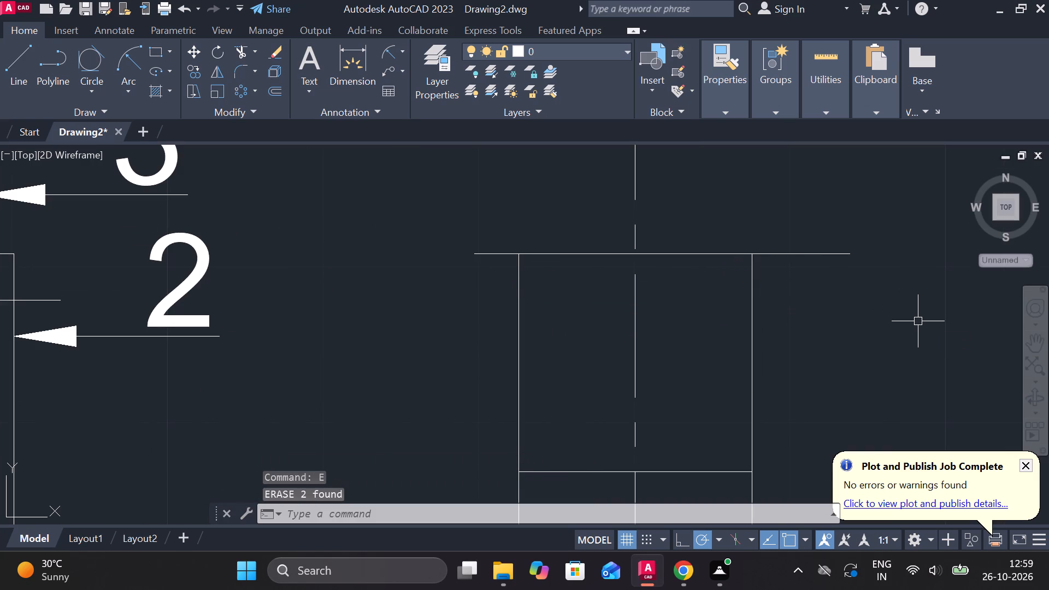
Trim the upper edge's overhanging ends at both vertical edges to leave square corners on the copied side view.
text(TR)
key(space)
drag(830, 220, 823, 351)
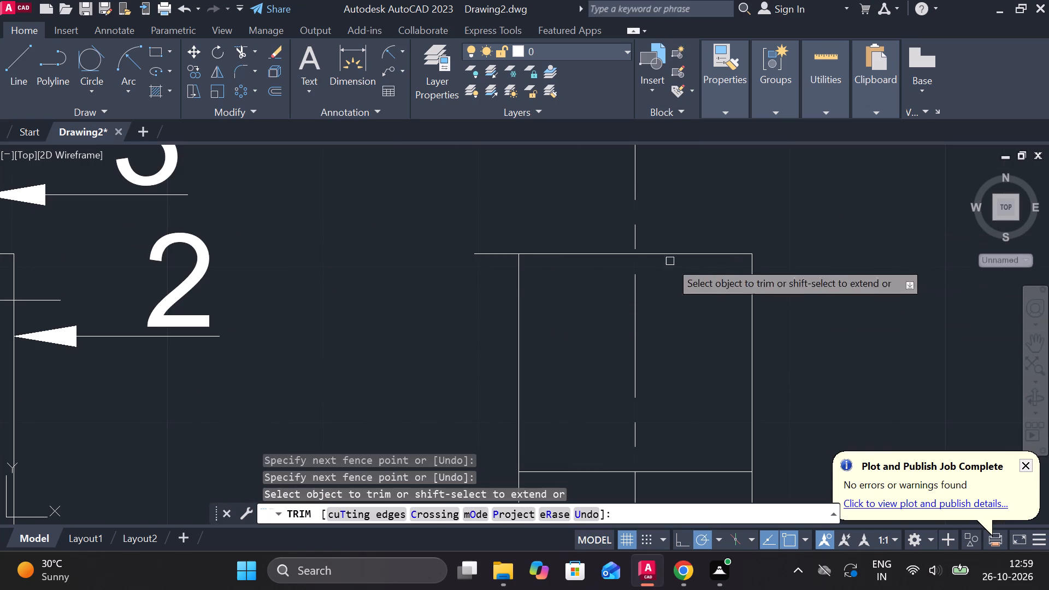
drag(519, 212, 493, 285)
scroll(498, 288, down, 1)
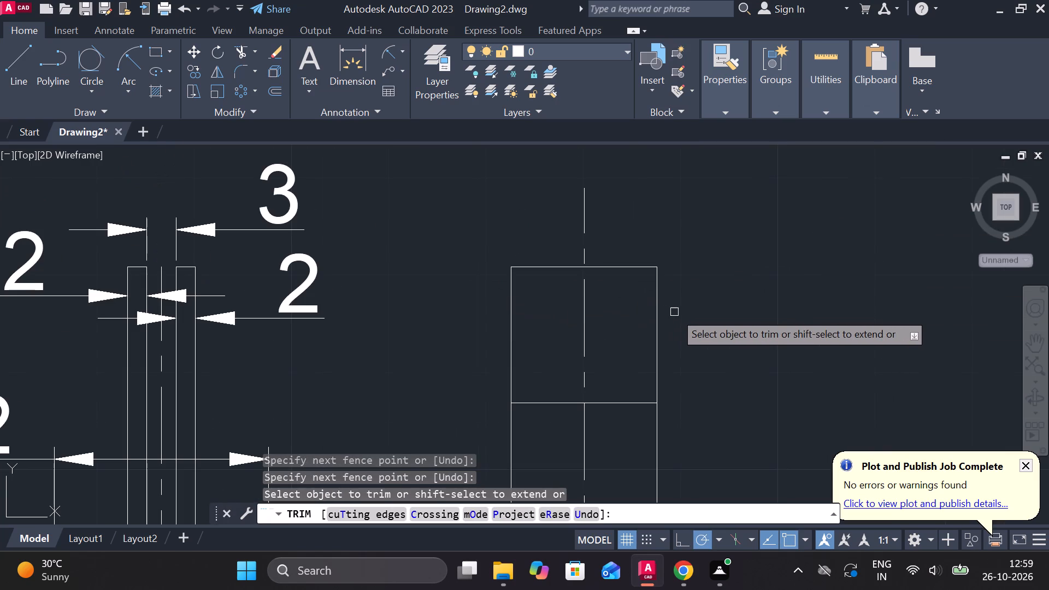
scroll(683, 314, down, 1)
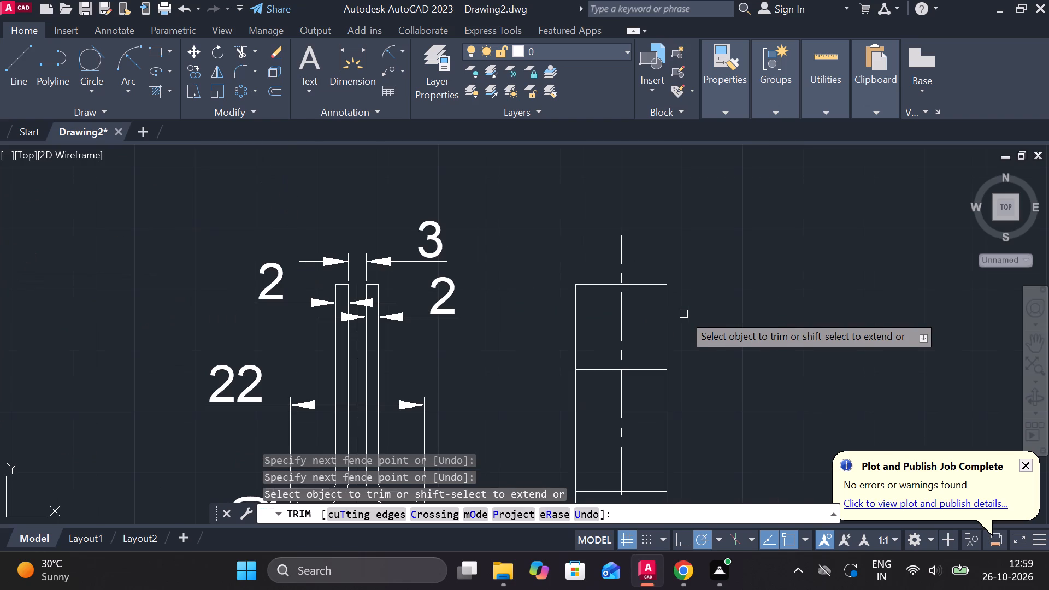
key(Escape)
Draw a line from the copied side view's upper right corner to its left edge at a 210° polar angle.
key(l)
key(Return)
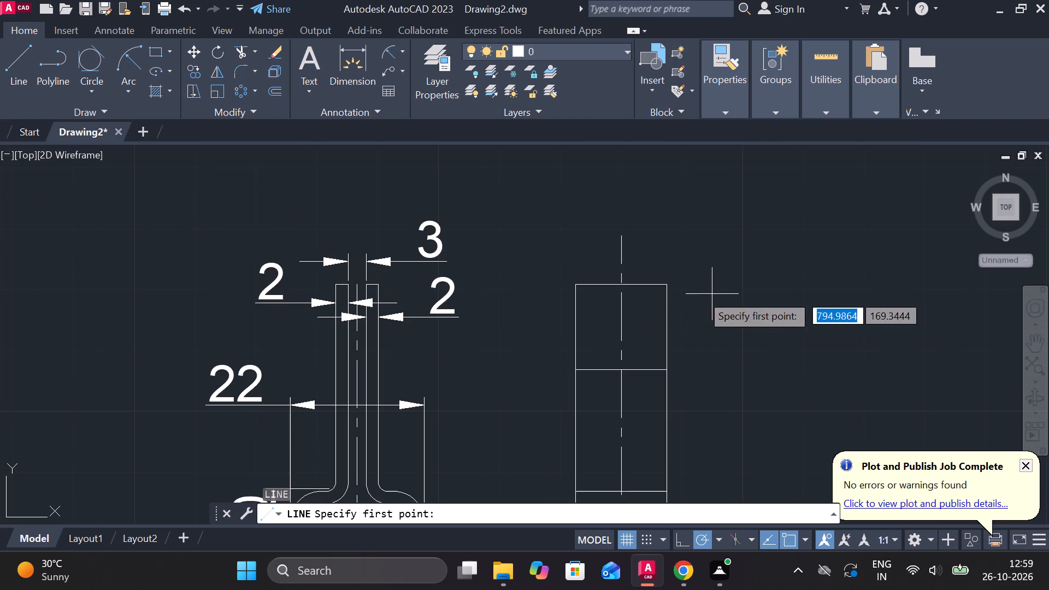
click(671, 281)
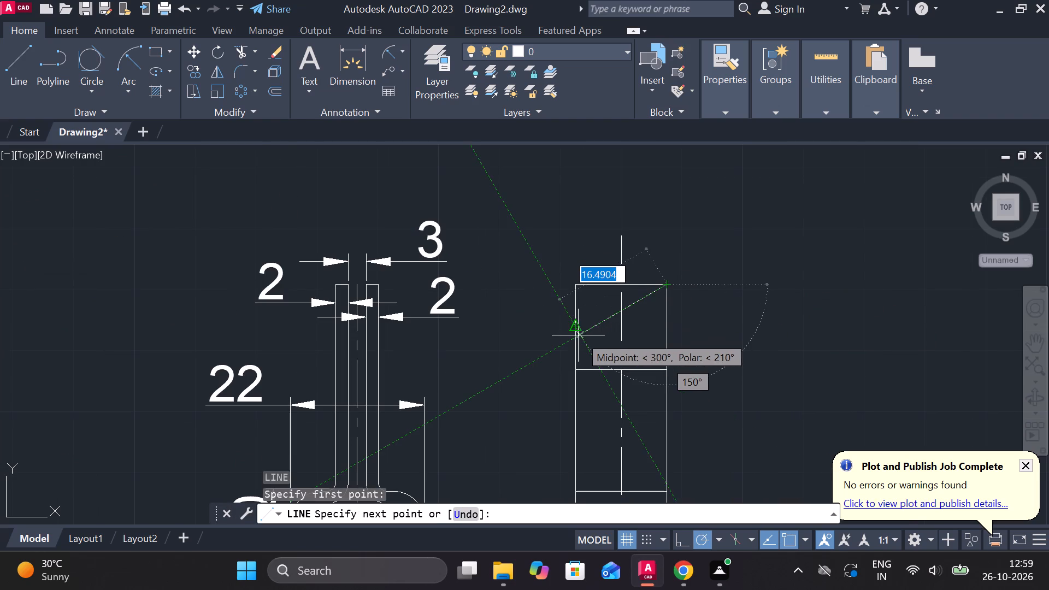
click(577, 336)
key(Escape)
scroll(644, 300, up, 2)
key(space)
key(Escape)
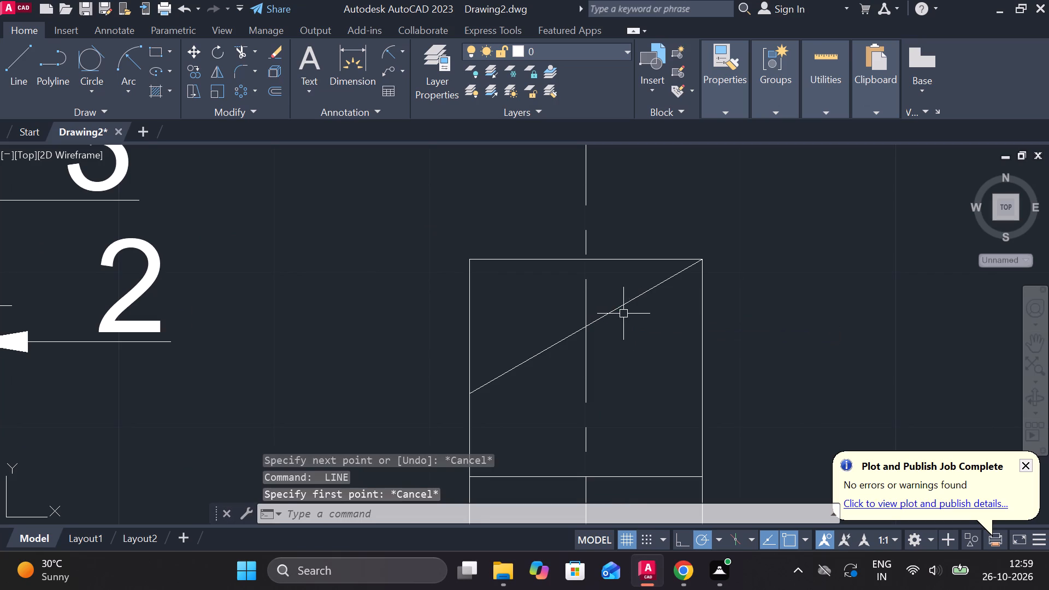
Offset the slanted line in the copied side view by 2 towards the inside, below the original line.
double_click(621, 314)
click(626, 309)
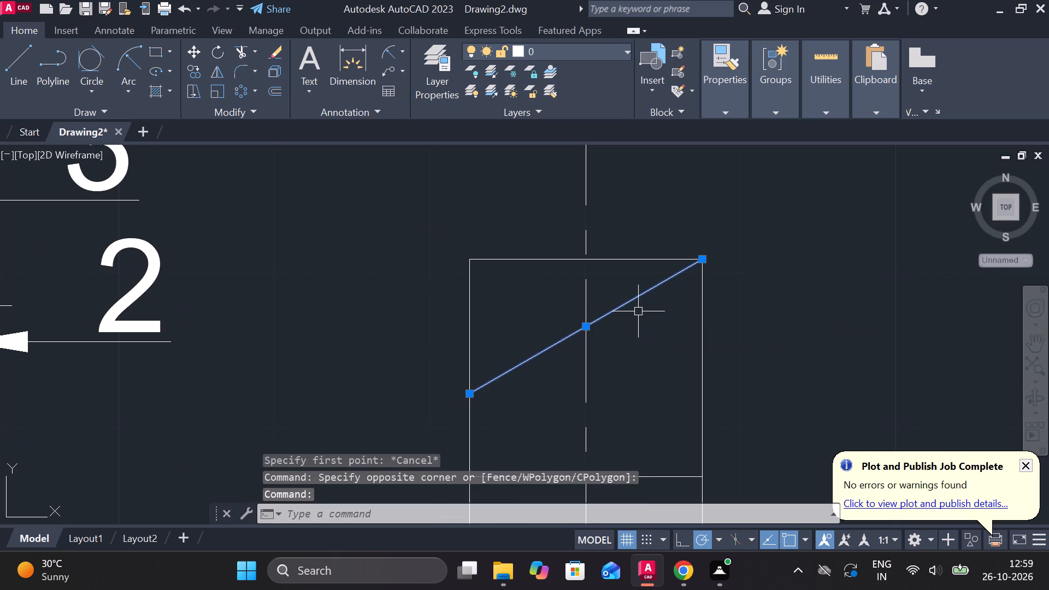
key(o)
key(Return)
key(Return)
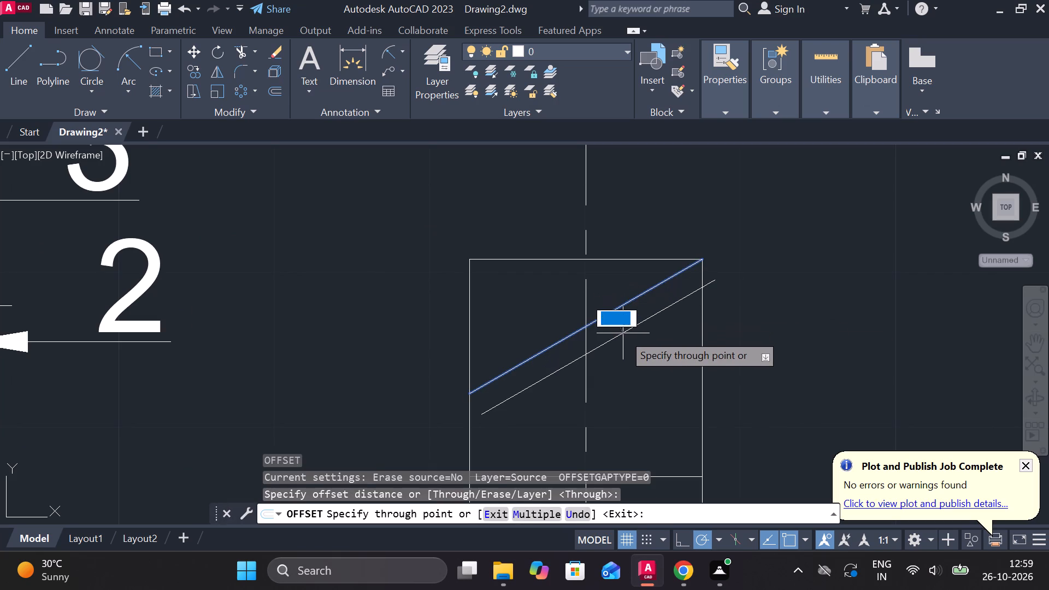
text(2)
key(space)
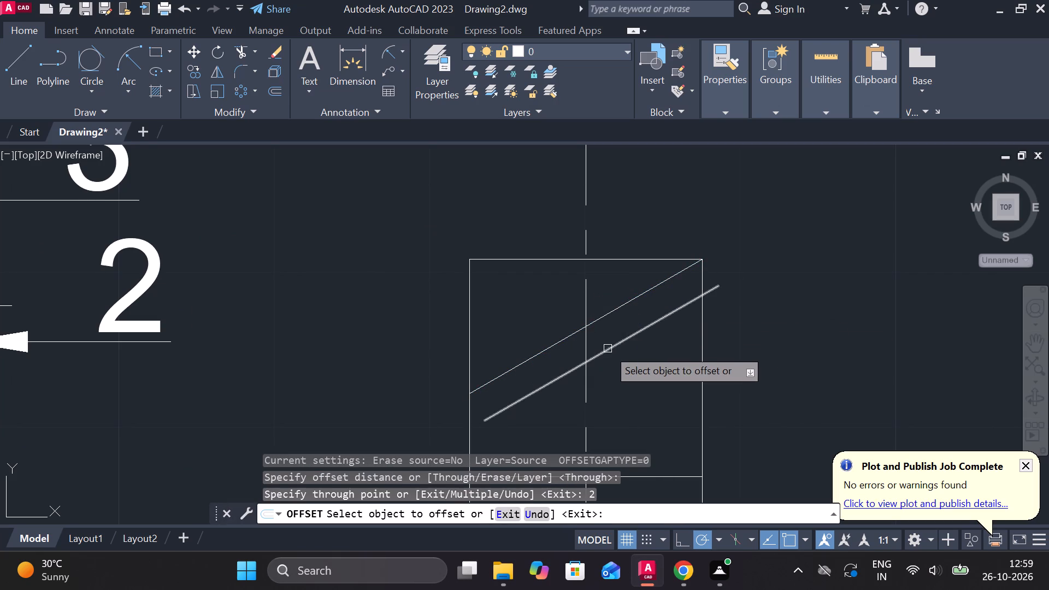
middle_drag(608, 349, 616, 318)
key(Escape)
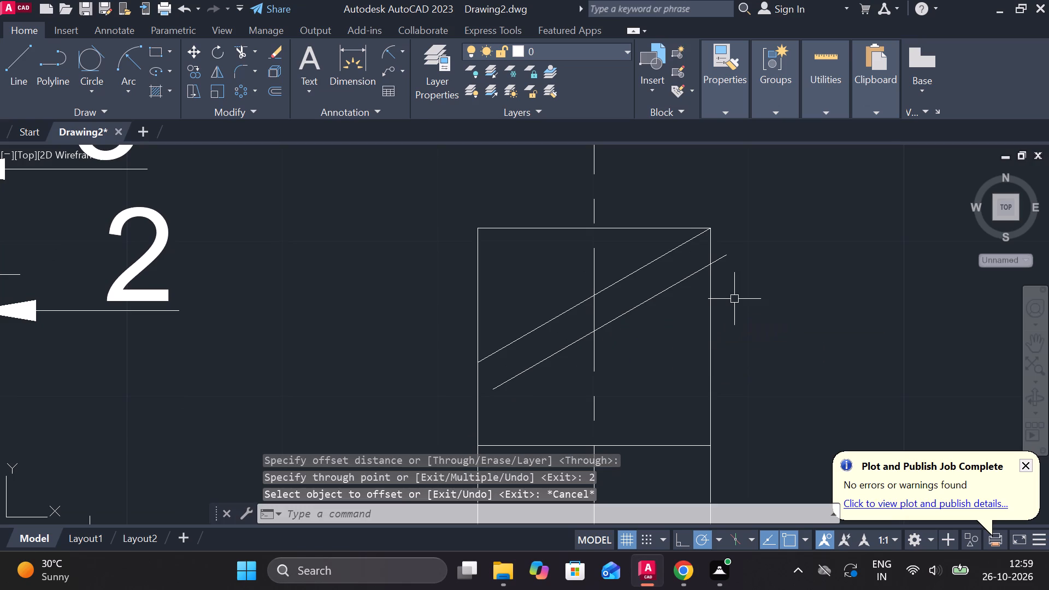
Trim away the upper edge and the left edge's portion above the slanted line in the copied side view.
text(TR)
key(space)
drag(556, 179, 450, 276)
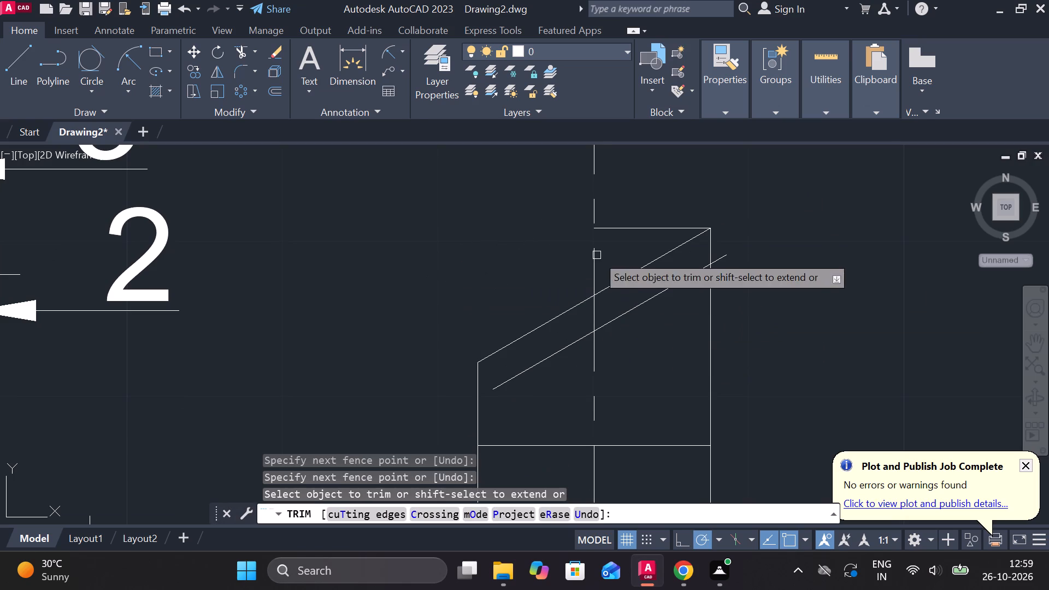
click(622, 228)
key(Escape)
Extend the offset slanted line to the side view's left edge and trim its overhang beyond the right edge.
text(EX)
key(space)
click(550, 353)
key(Escape)
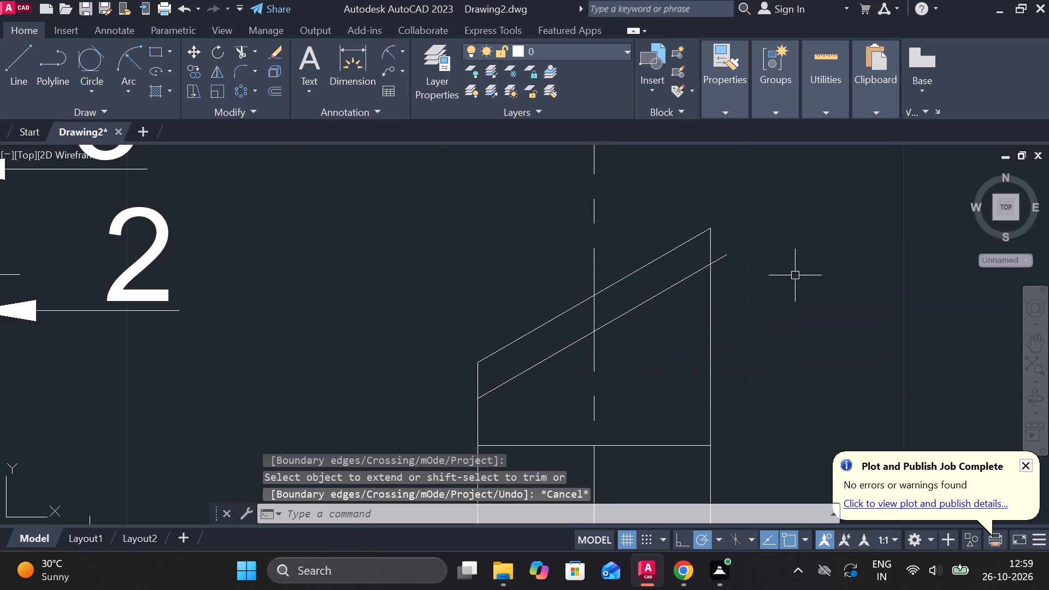
text(TR)
key(space)
click(727, 257)
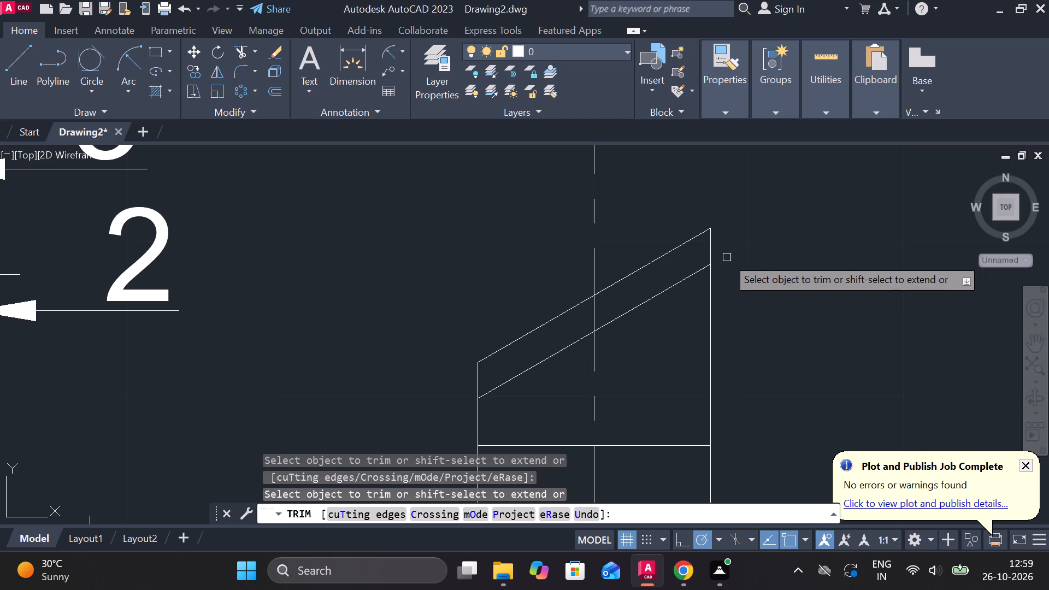
scroll(751, 265, down, 2)
scroll(791, 286, down, 1)
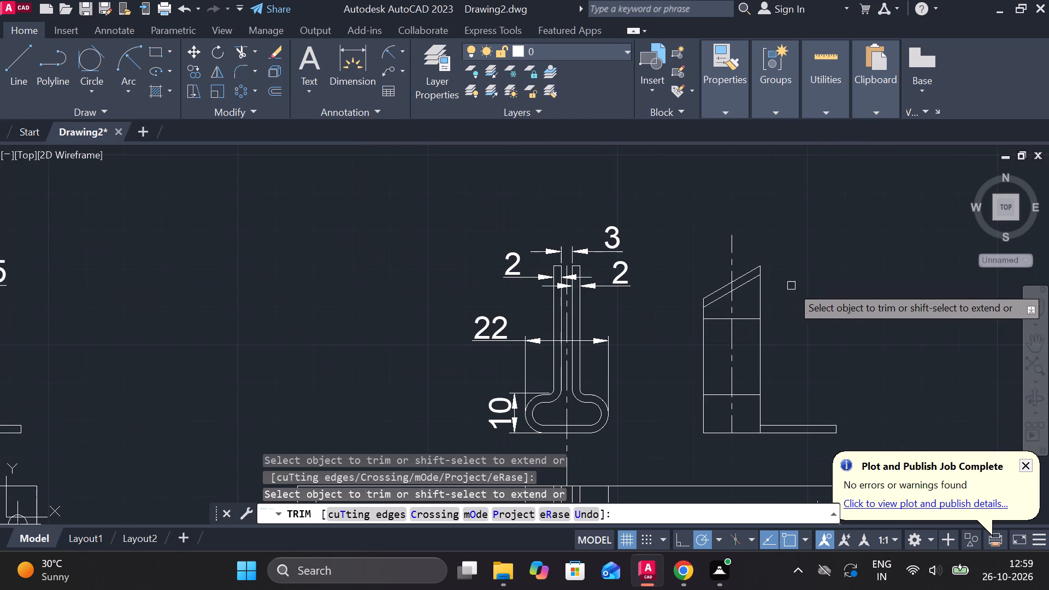
middle_click(682, 243)
key(Escape)
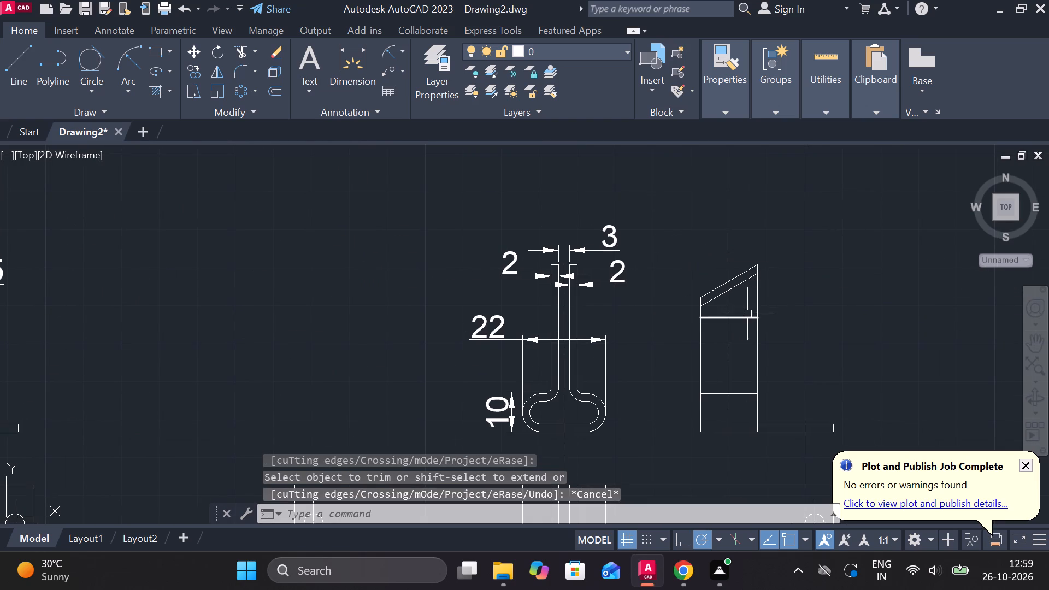
Erase the horizontal line just below the slanted lines in the copied side view.
click(747, 316)
text(E)
key(space)
Add a vertical linear dimension for the copied front view's overall height, placed between the front and side views.
middle_drag(852, 291, 790, 238)
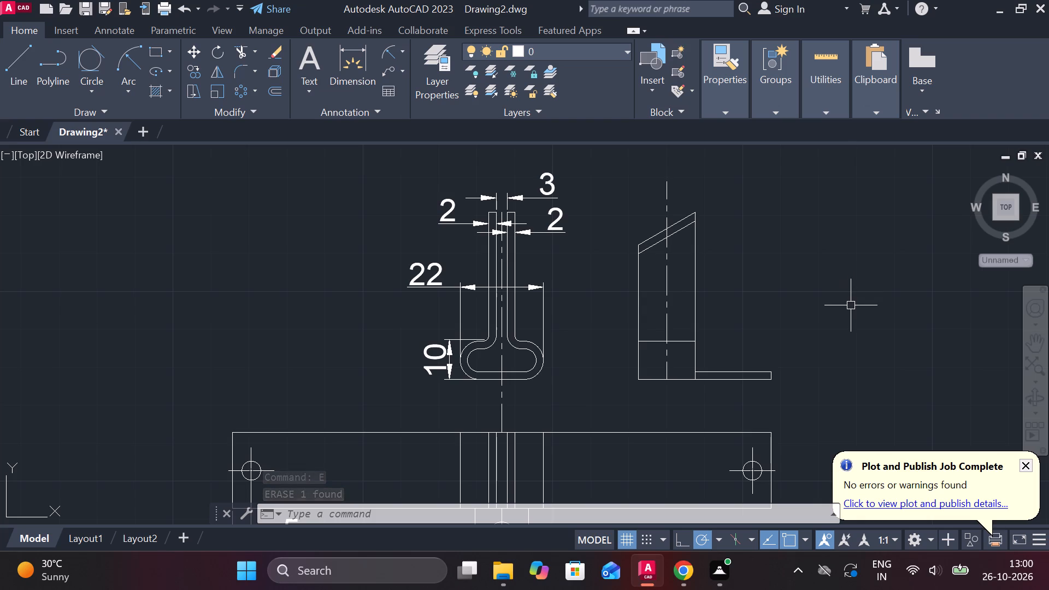
middle_drag(839, 314, 809, 239)
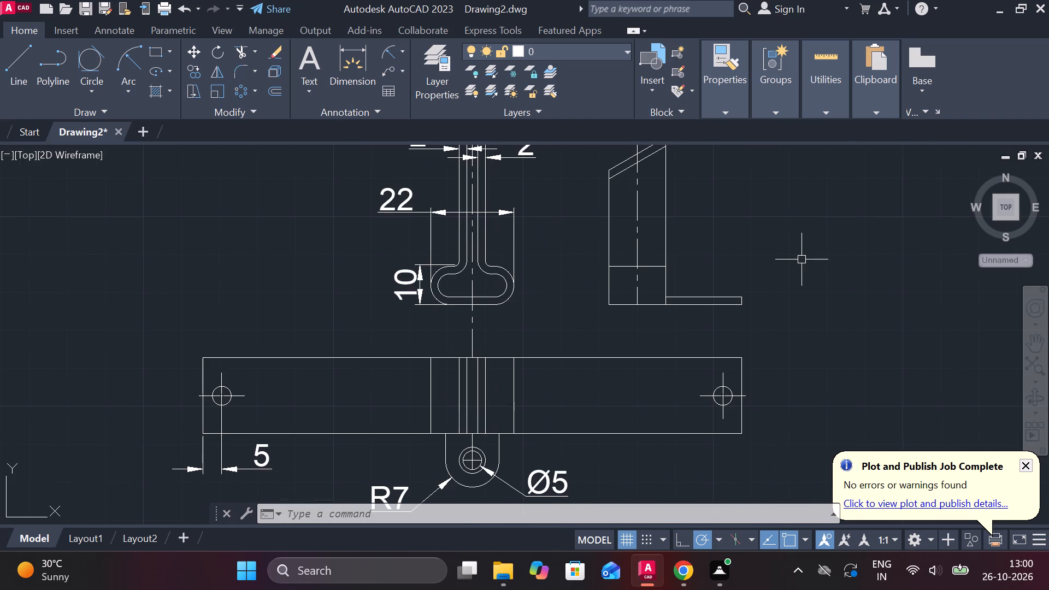
scroll(813, 272, down, 1)
scroll(613, 182, up, 1)
click(399, 51)
click(436, 81)
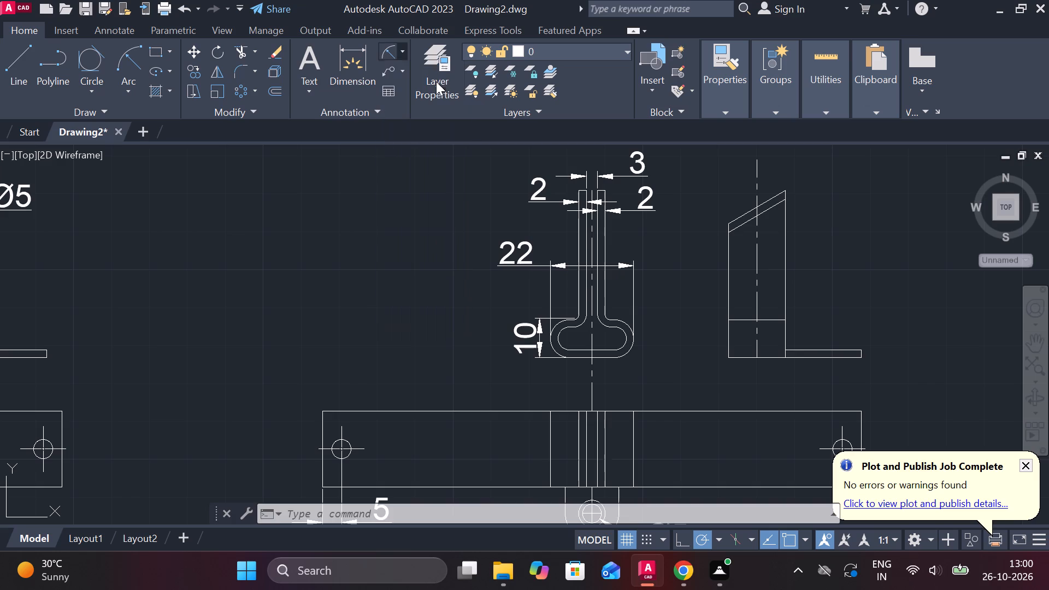
click(600, 192)
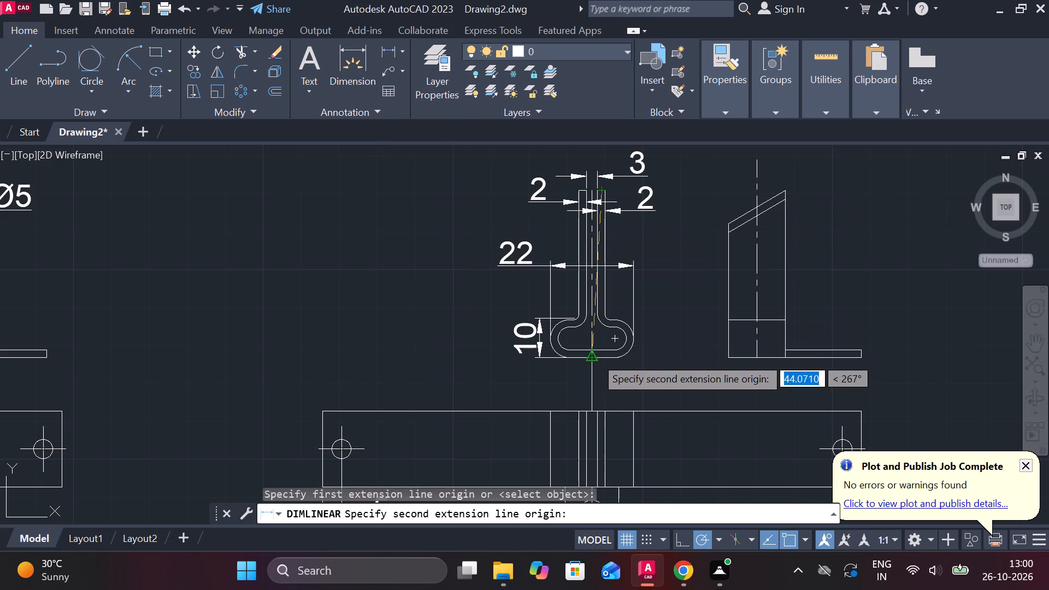
click(595, 357)
click(687, 303)
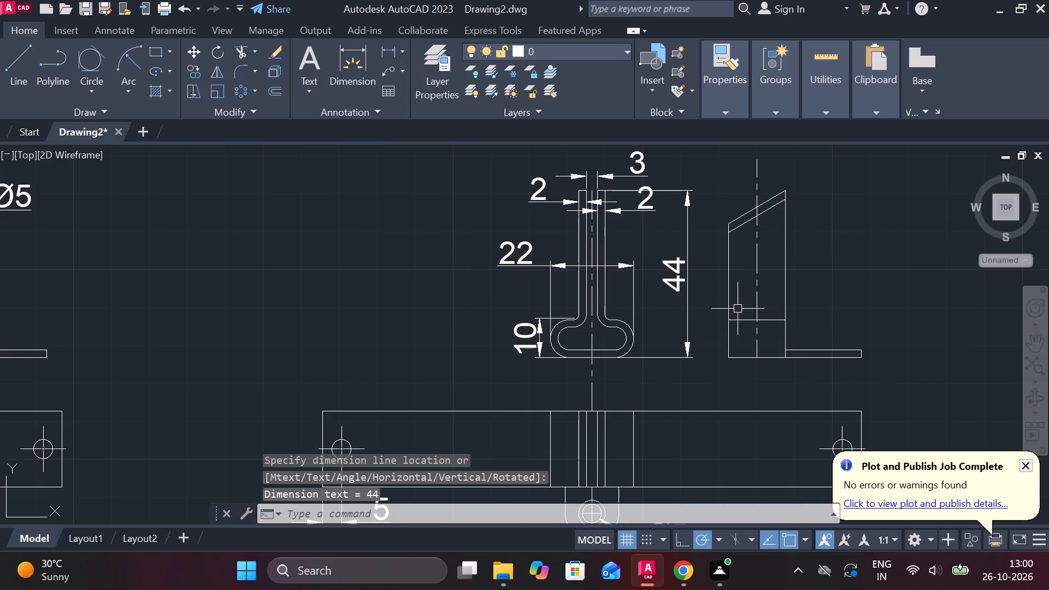
Add a horizontal linear dimension for the copied side view's width, placed above its slanted top.
scroll(738, 309, down, 1)
middle_drag(806, 314, 749, 312)
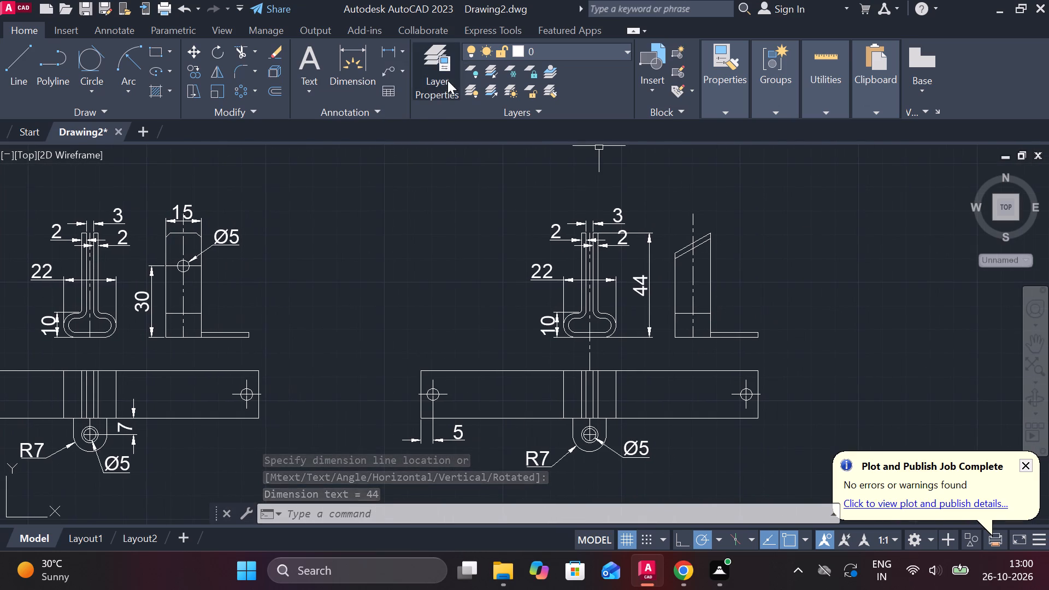
click(391, 53)
scroll(805, 218, up, 2)
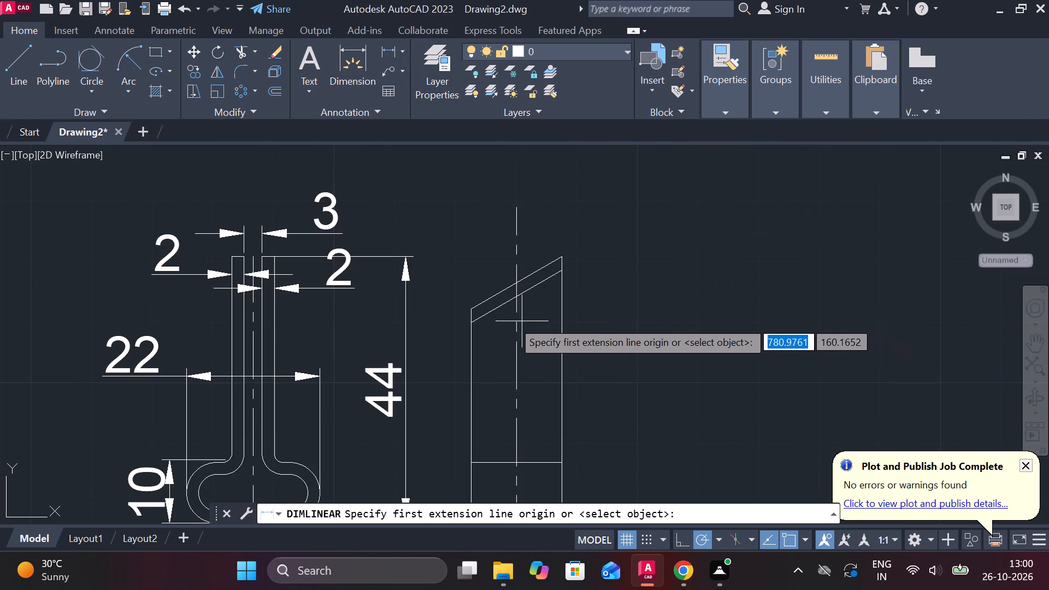
click(479, 321)
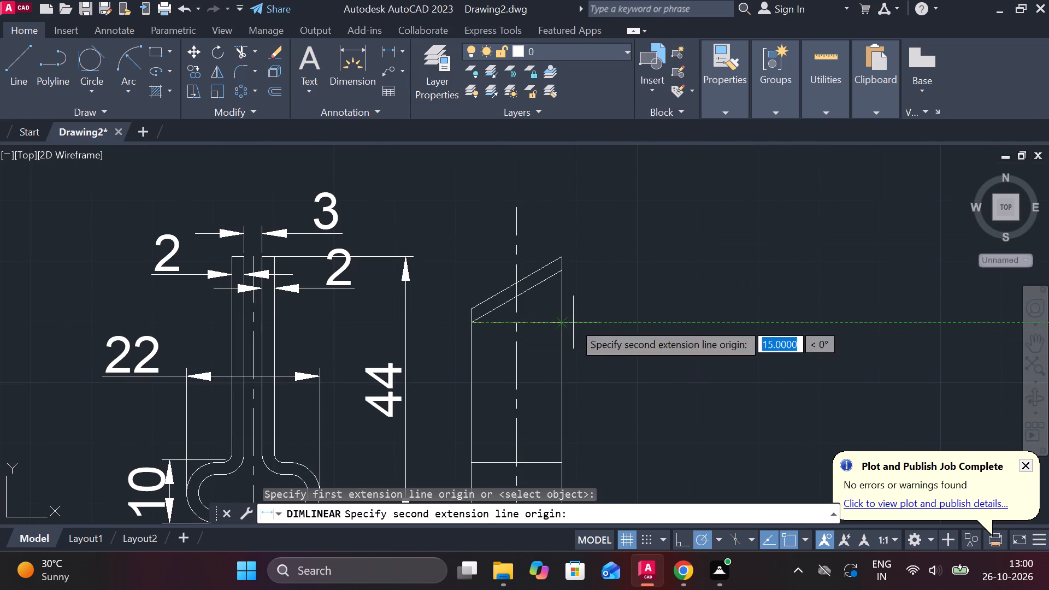
click(573, 322)
click(576, 243)
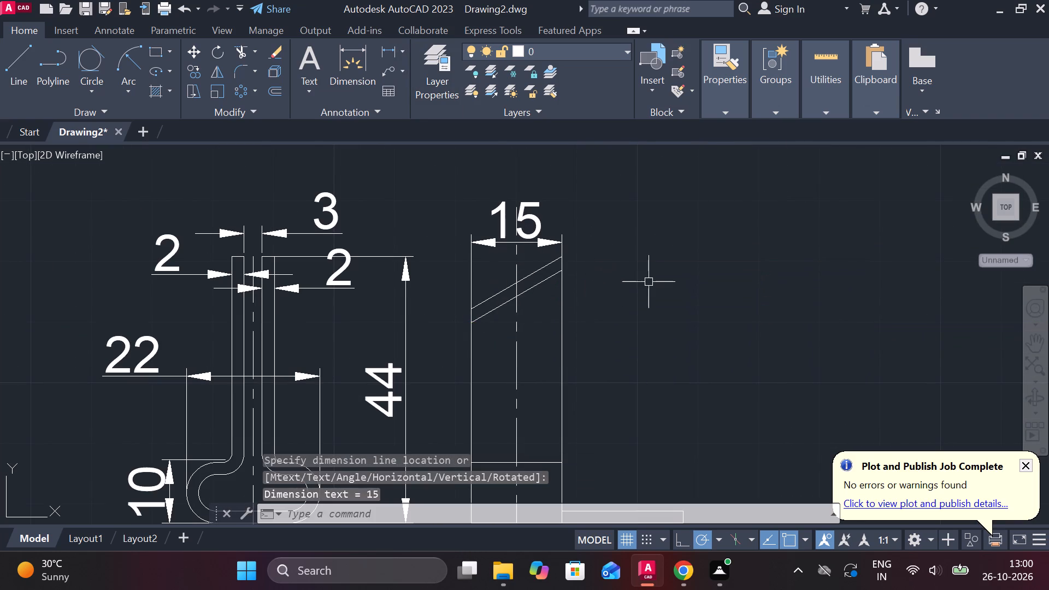
Erase the left-end hole, its centre mark and its 5 mm edge-distance dimension from the copied plan view.
scroll(649, 282, down, 1)
middle_drag(675, 345, 641, 235)
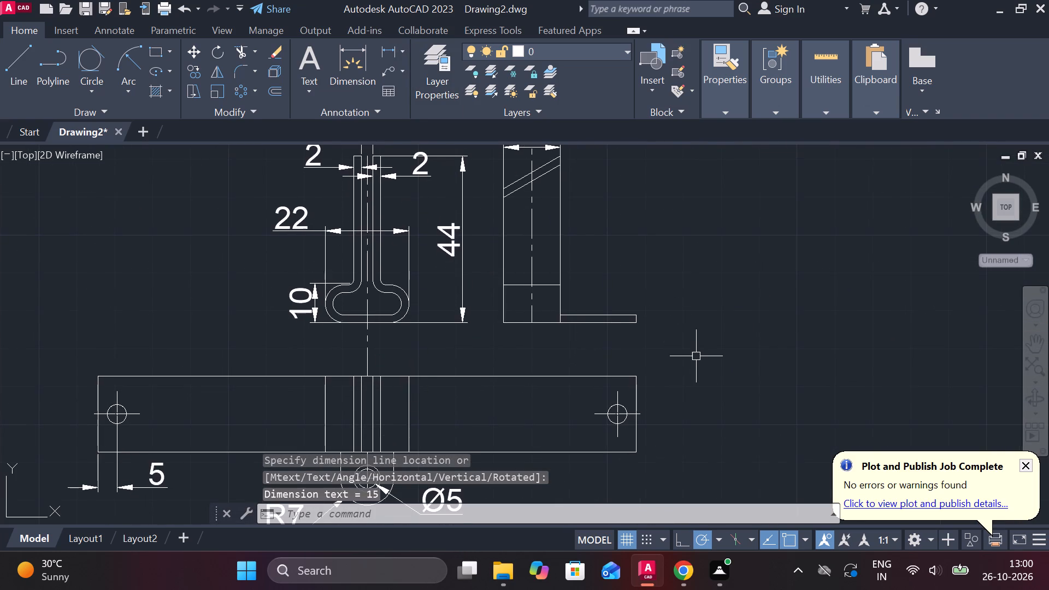
scroll(696, 356, down, 1)
middle_drag(484, 380, 532, 367)
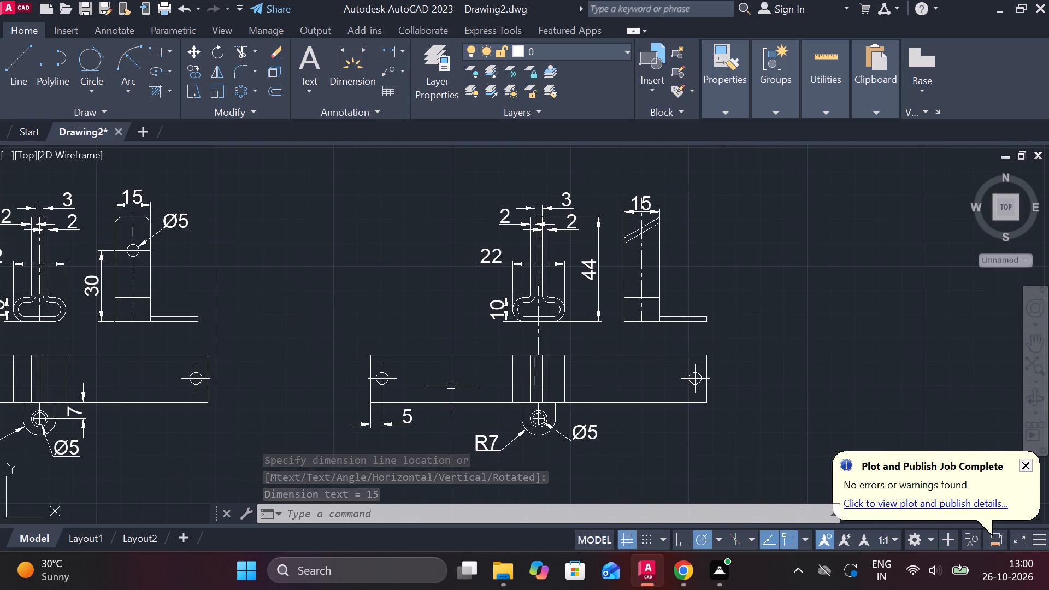
scroll(451, 384, up, 1)
middle_drag(487, 386, 514, 378)
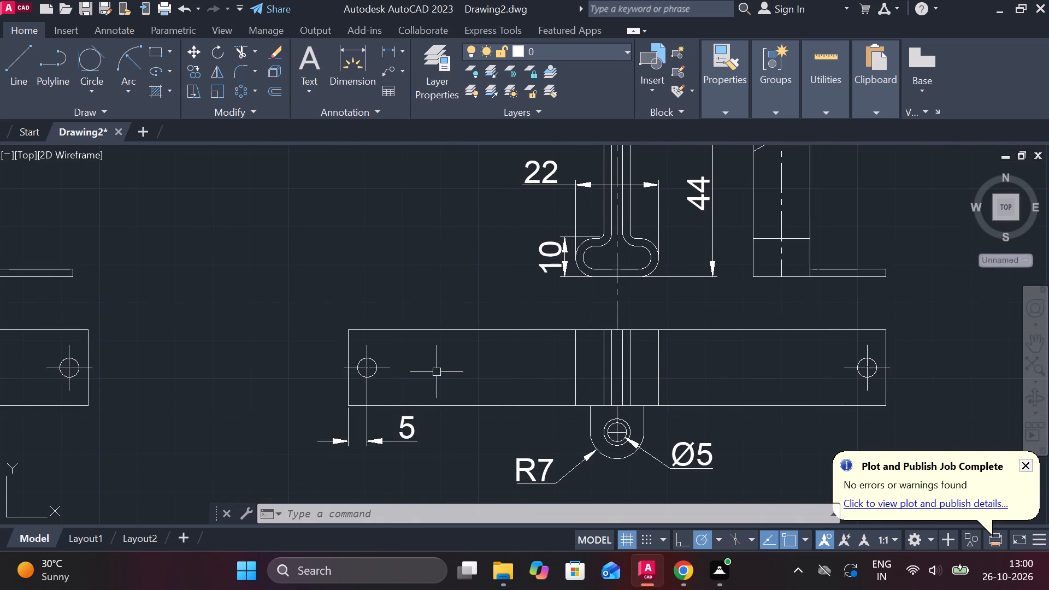
click(376, 367)
text(E)
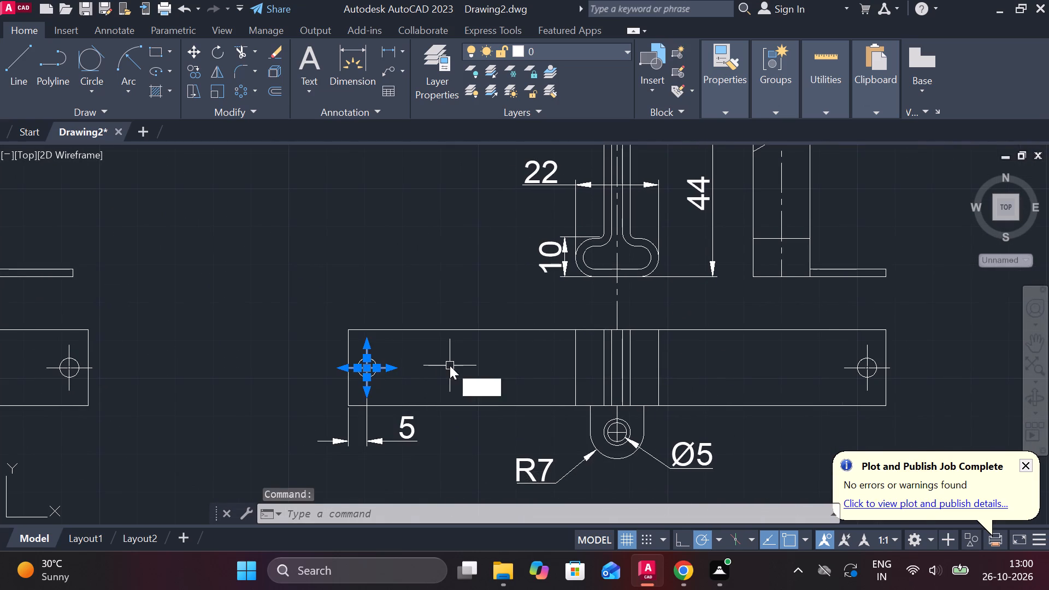
key(space)
click(396, 429)
key(e)
key(space)
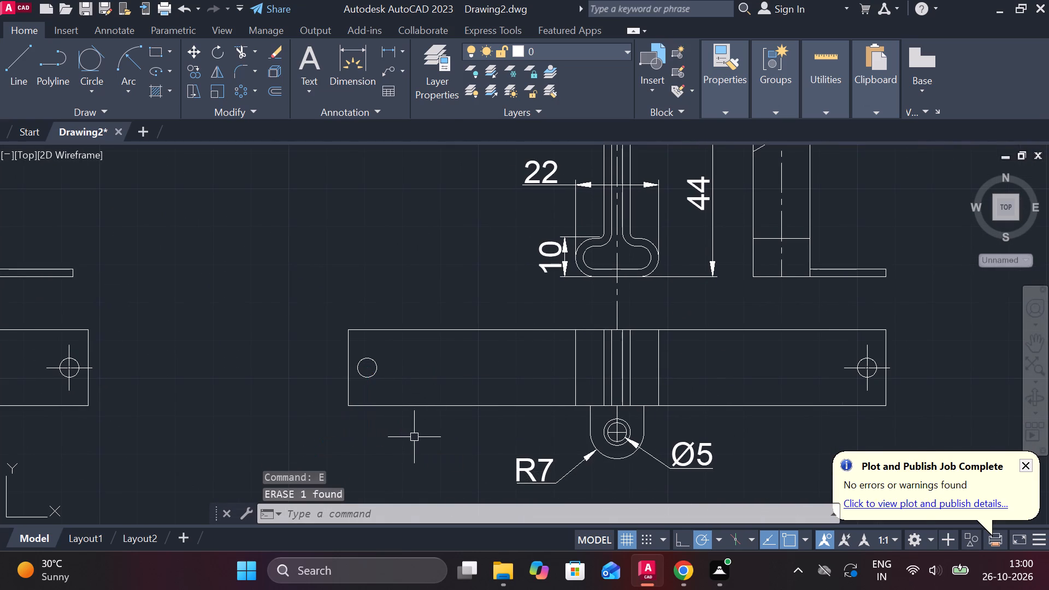
click(376, 376)
text(E)
key(space)
Draw a 4 by 4 square notch outline inside the plan view's upper edge, starting 31 left of that edge's midpoint.
key(l)
key(Return)
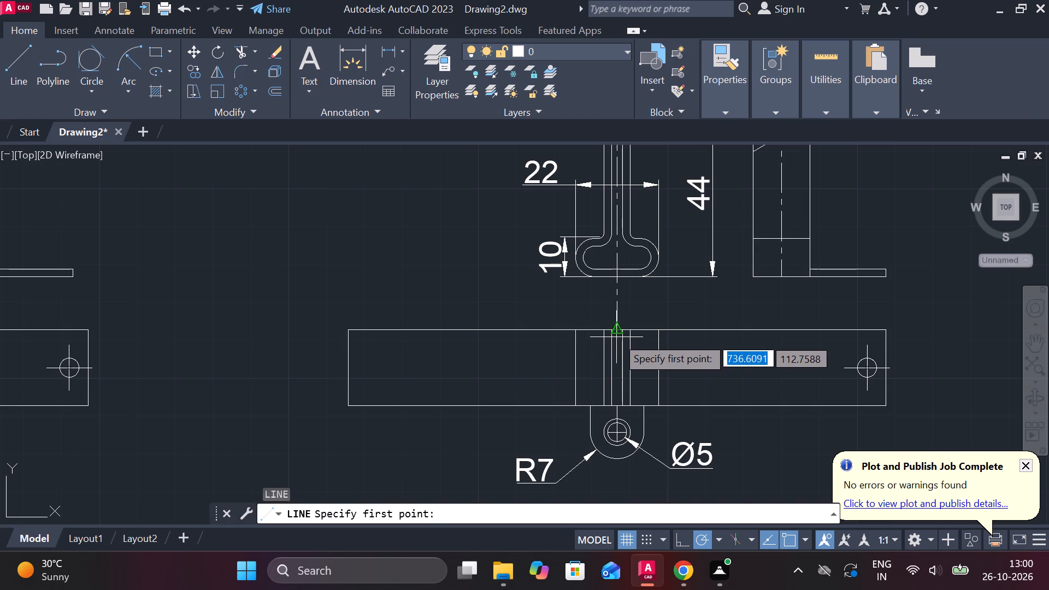
click(616, 336)
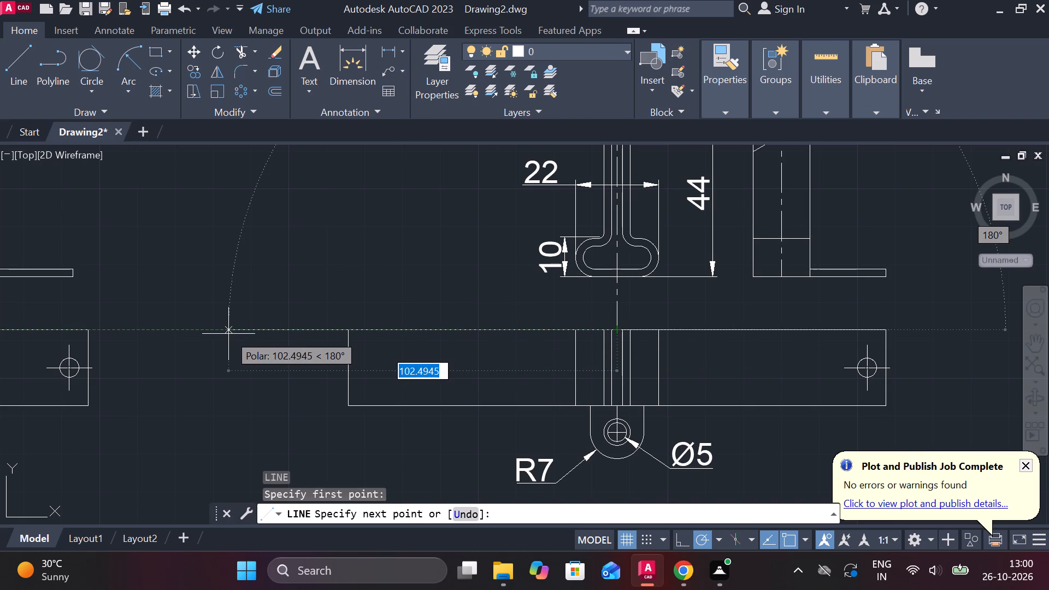
text(31)
key(space)
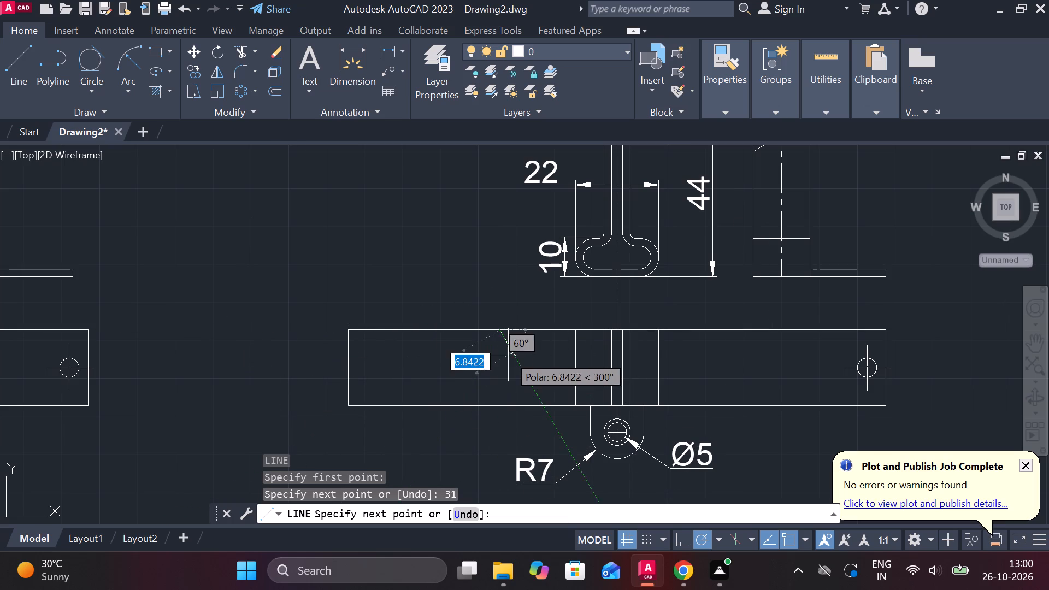
text(4)
key(space)
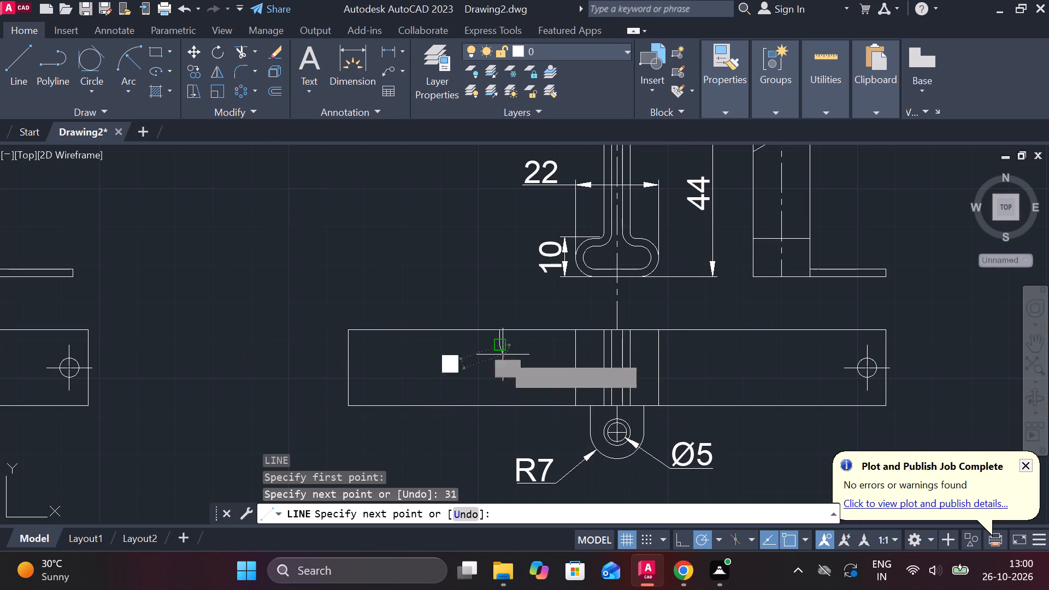
scroll(451, 348, up, 1)
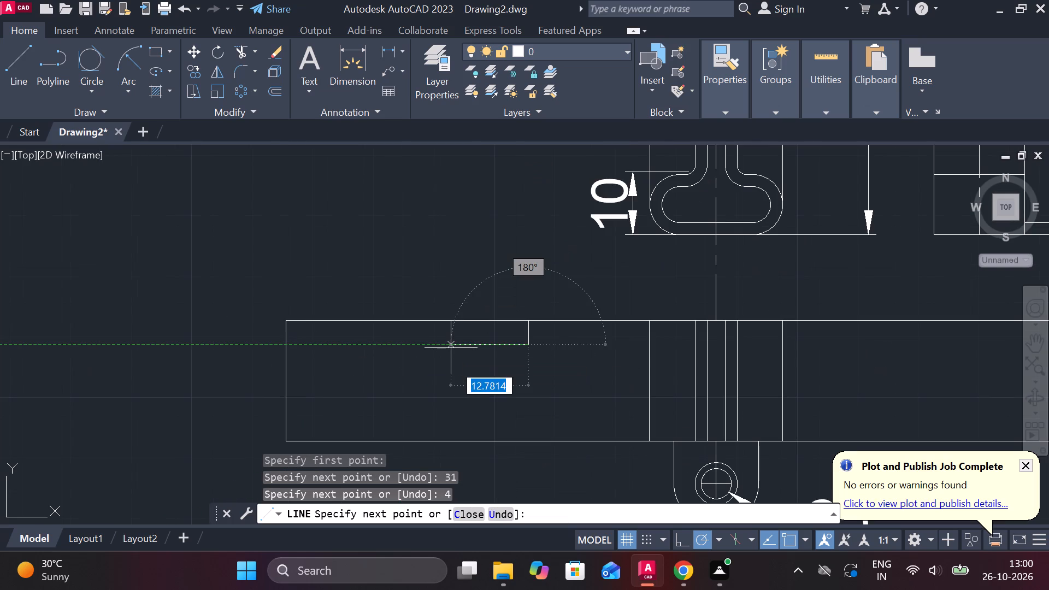
key(4)
key(space)
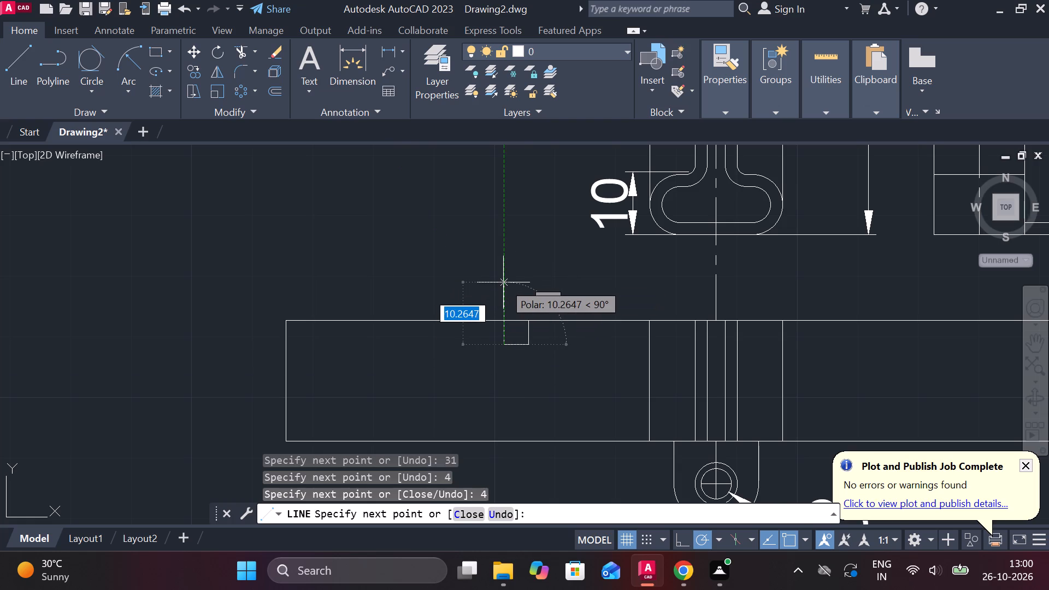
text(4)
key(space)
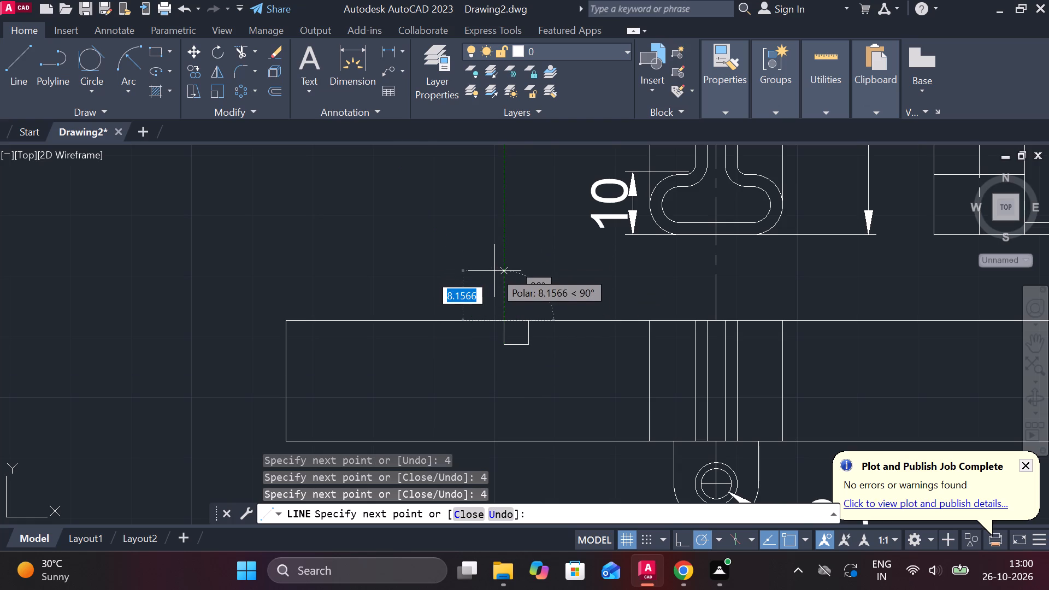
key(Escape)
Erase the 31-long construction line lying on the plan view's upper edge.
click(558, 318)
text(E)
key(space)
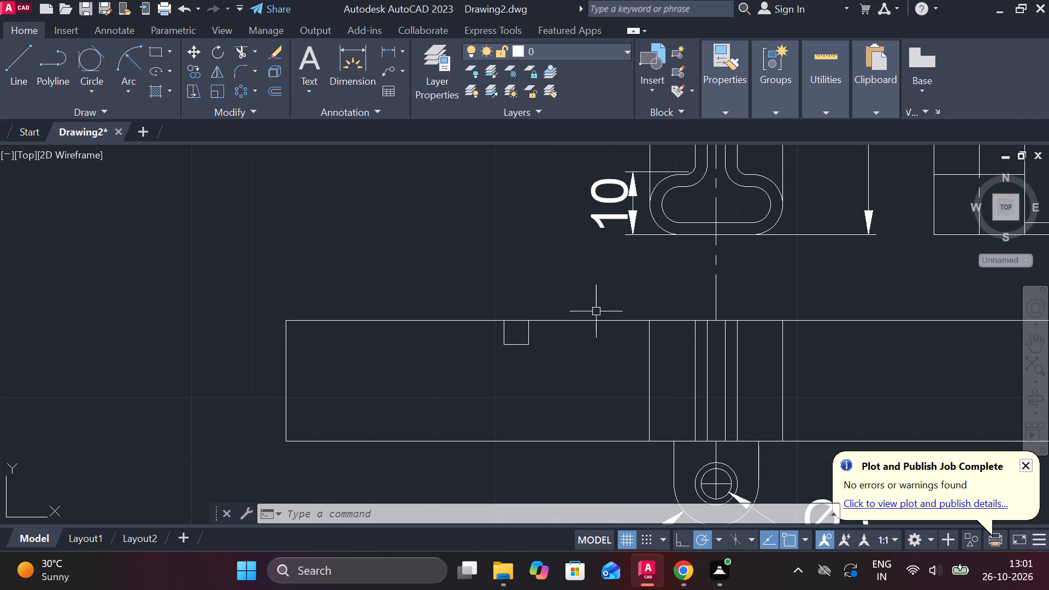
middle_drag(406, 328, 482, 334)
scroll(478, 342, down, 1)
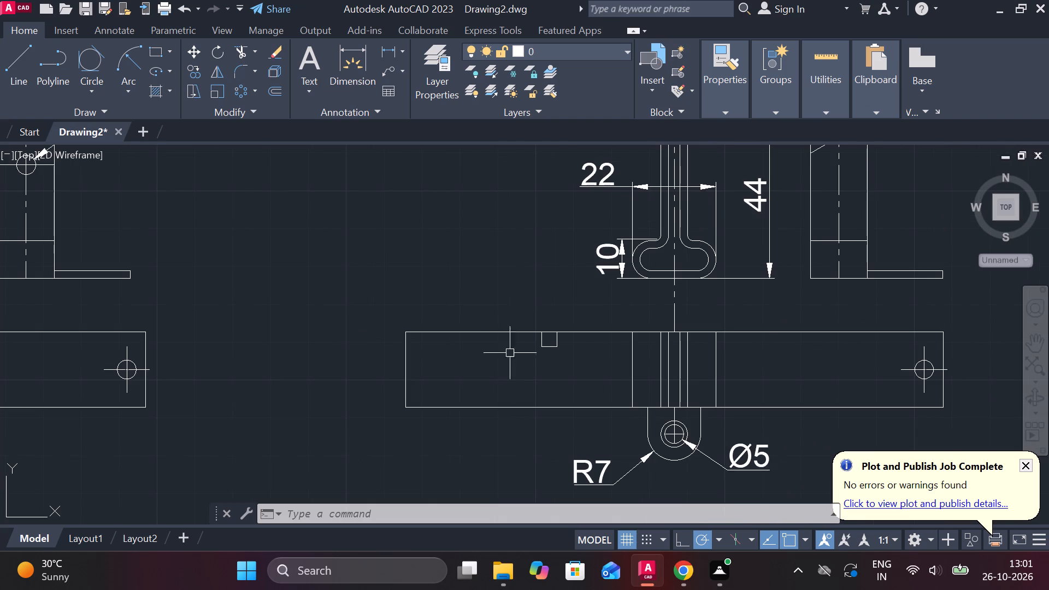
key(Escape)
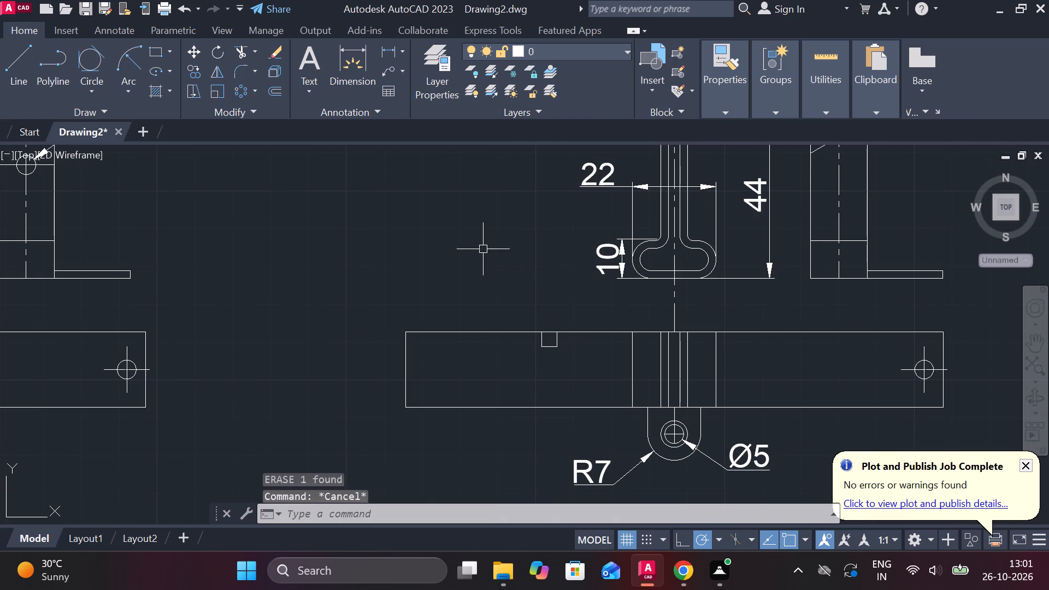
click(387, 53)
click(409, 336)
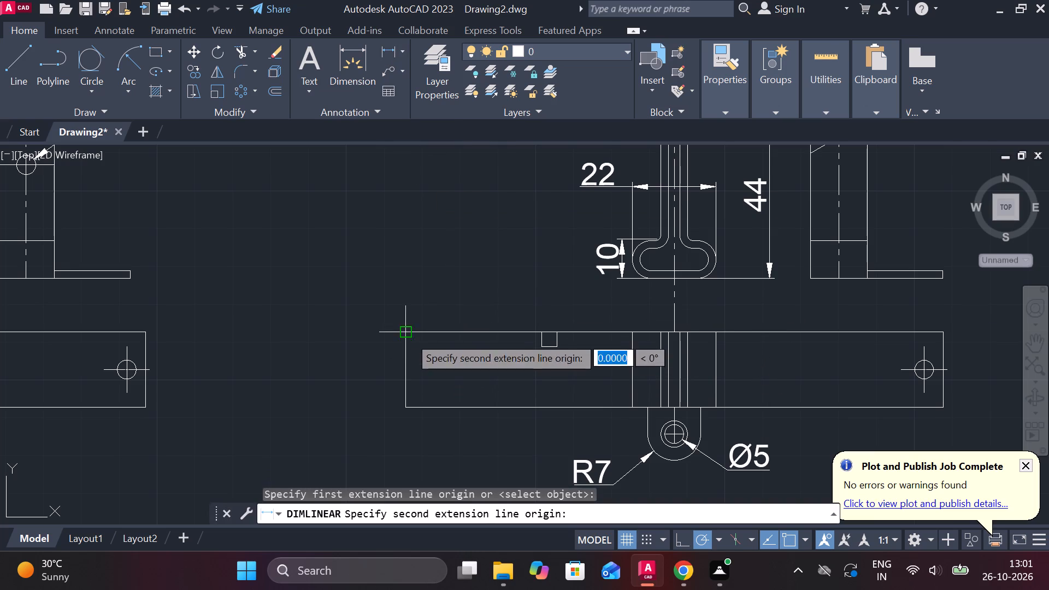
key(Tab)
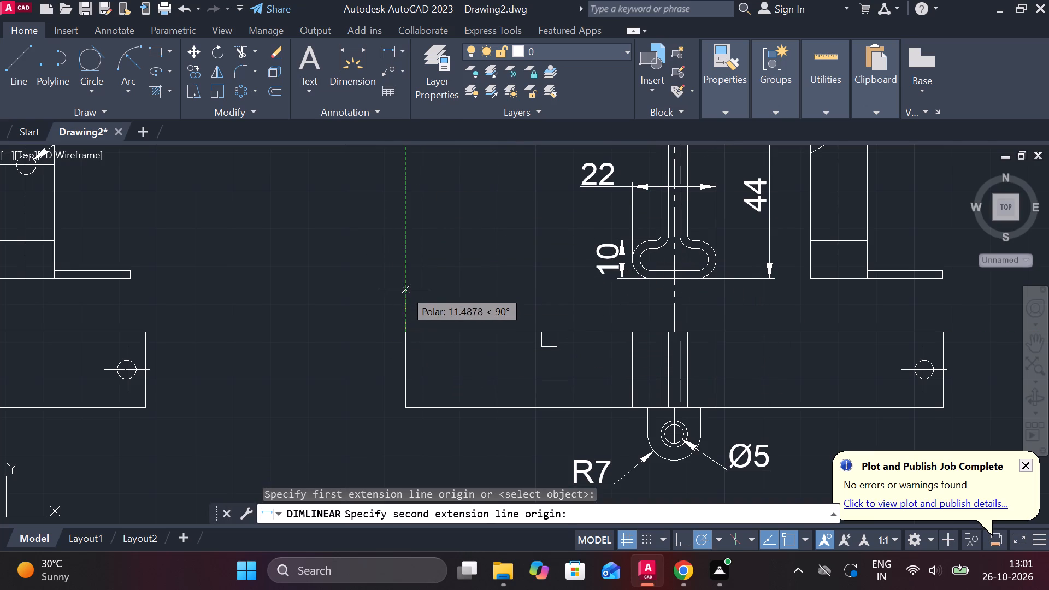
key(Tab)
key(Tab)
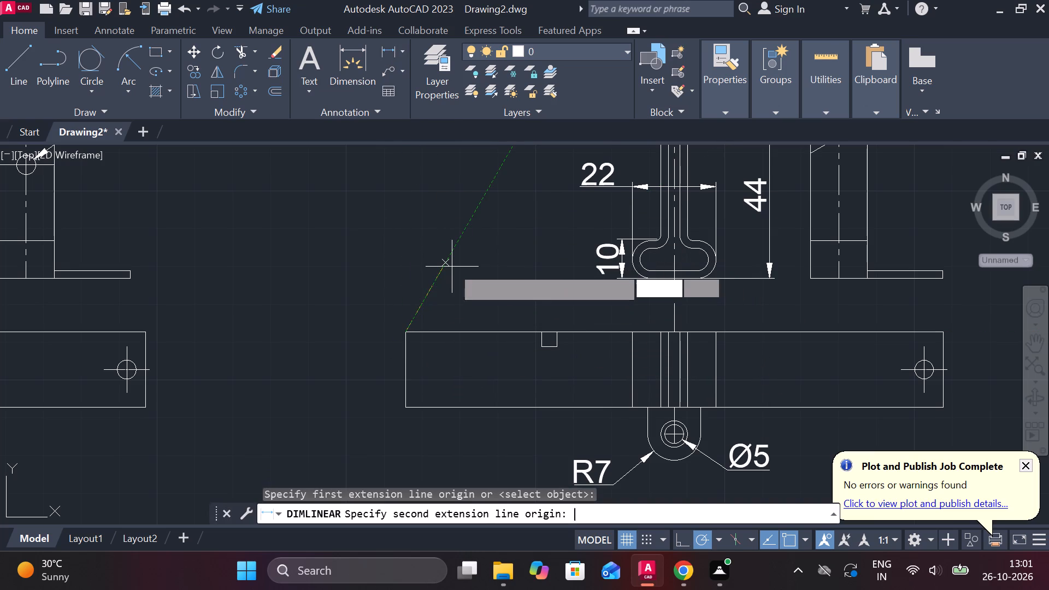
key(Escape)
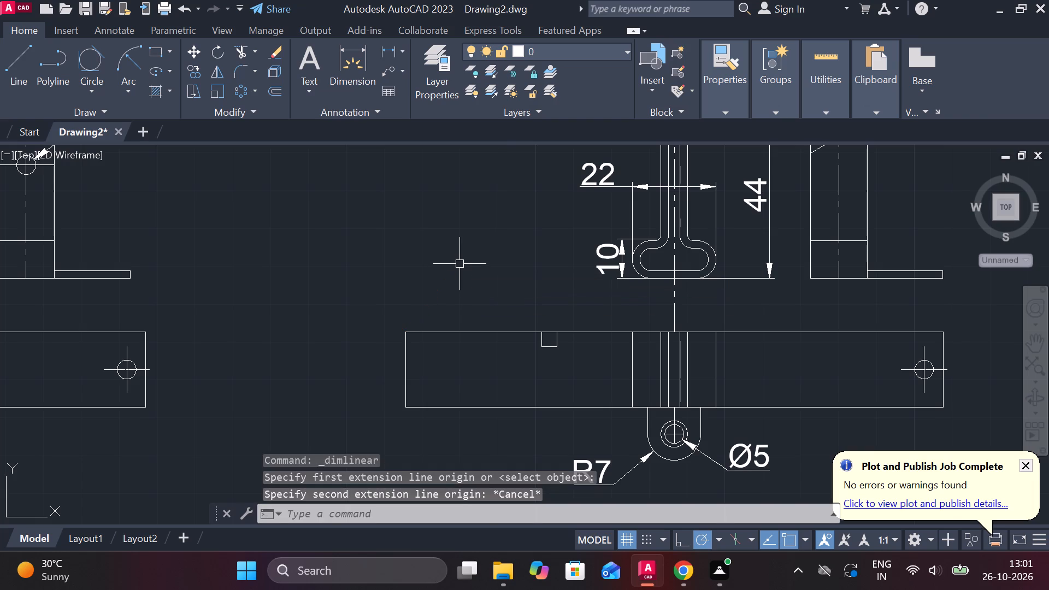
Draw a line at 75° from the copied plan view's lower-left corner, extending past its upper edge.
key(l)
key(Return)
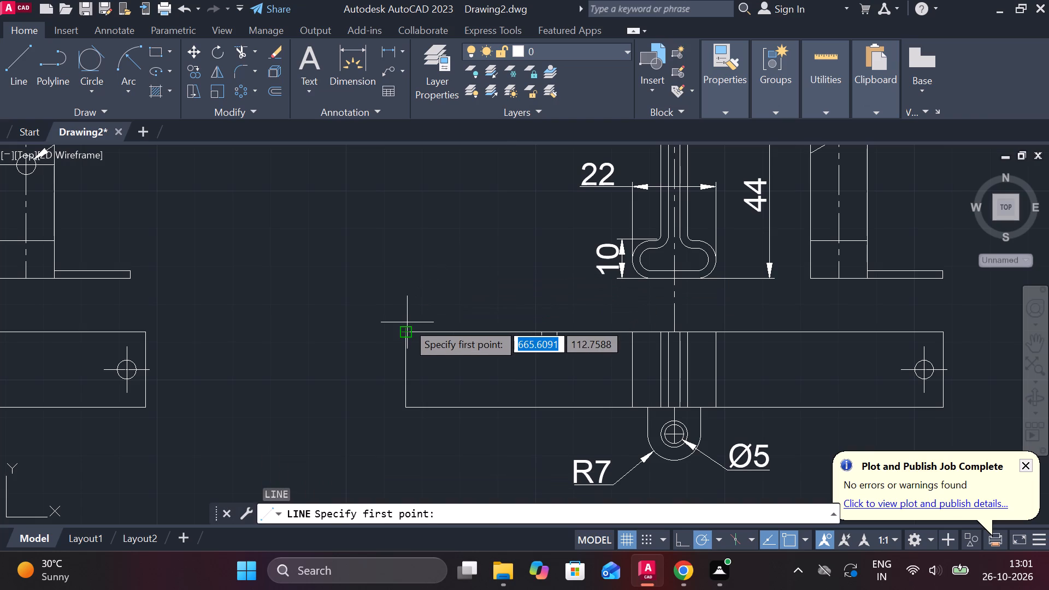
scroll(433, 325, down, 2)
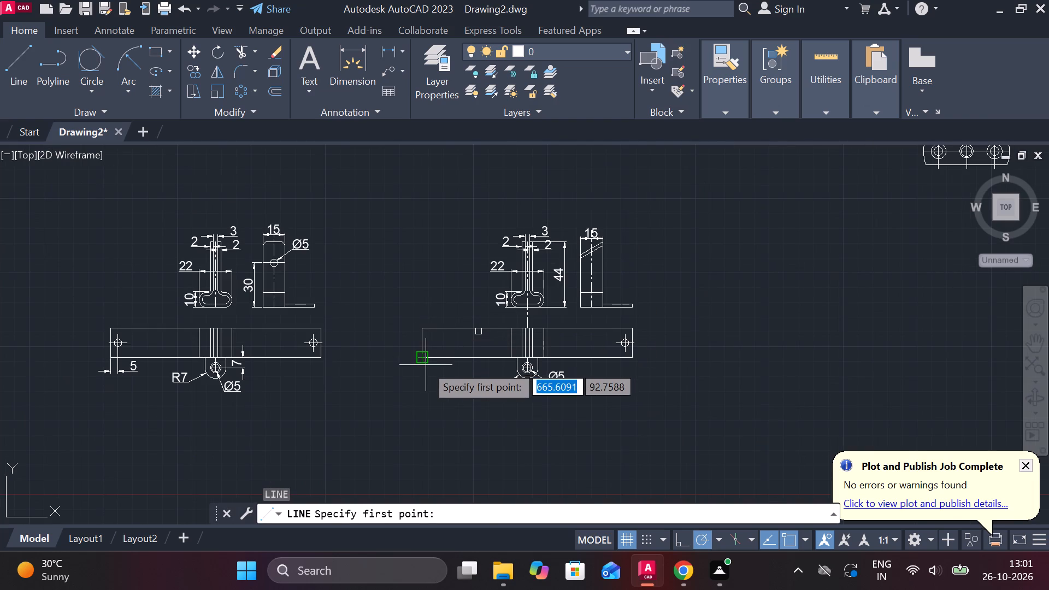
scroll(425, 353, up, 3)
click(415, 376)
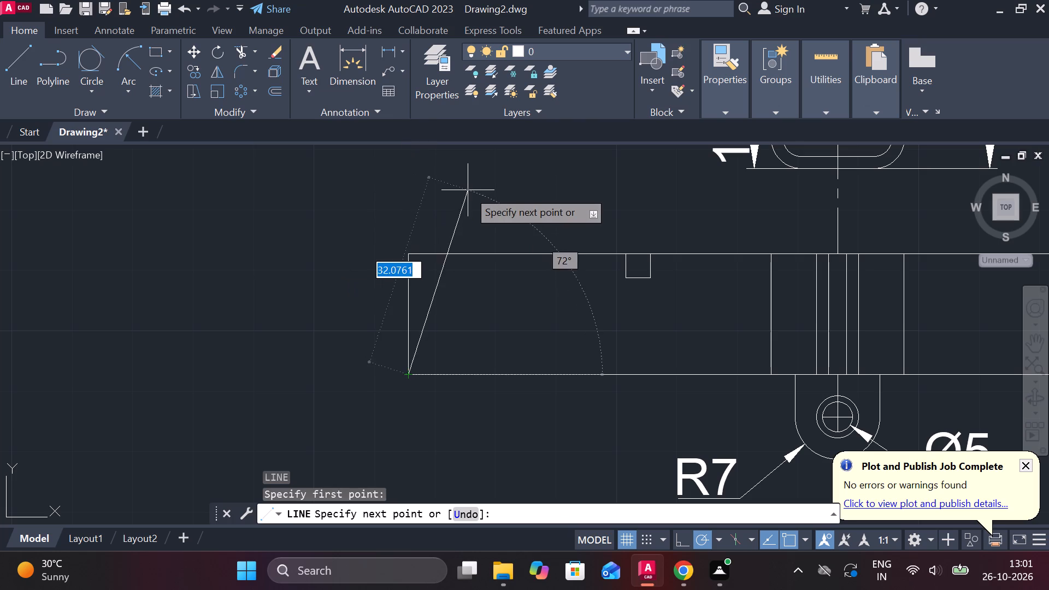
key(Tab)
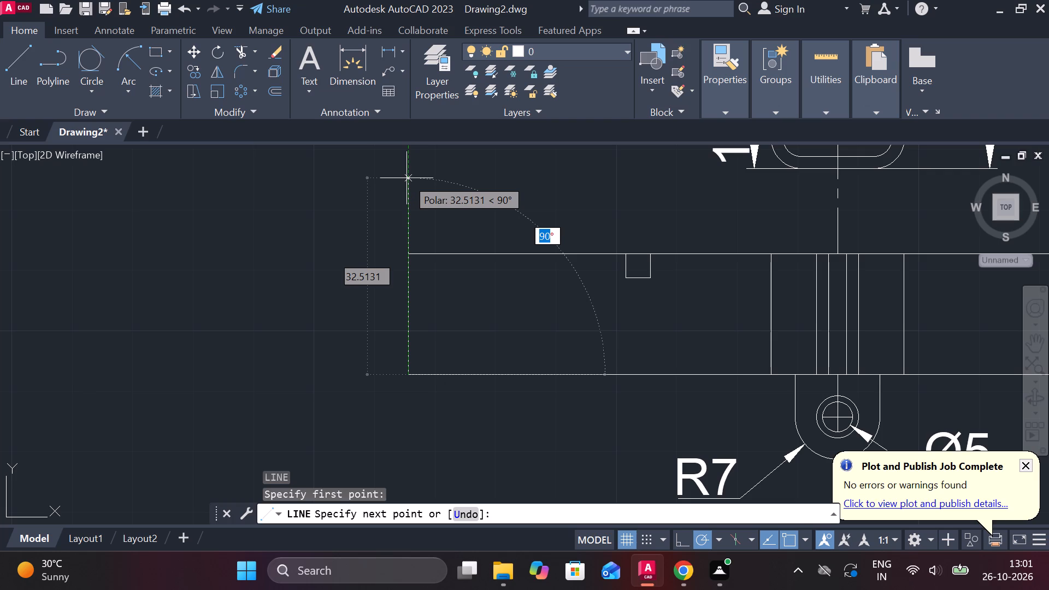
text(75)
key(space)
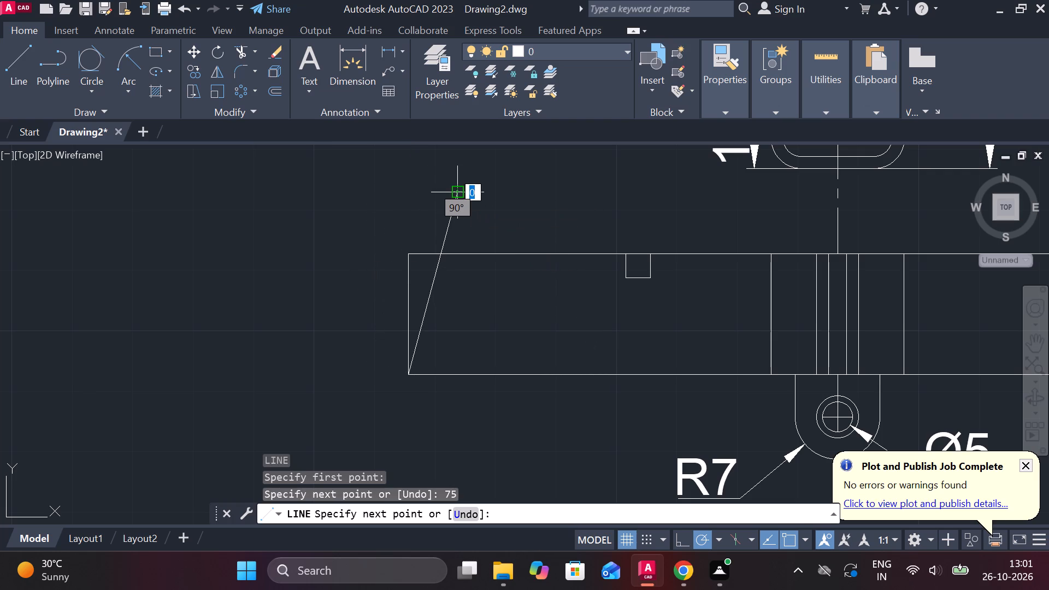
key(Escape)
Trim the plan view's square left end and the excess of the 75° line, leaving a slanted left edge.
text(TR)
key(space)
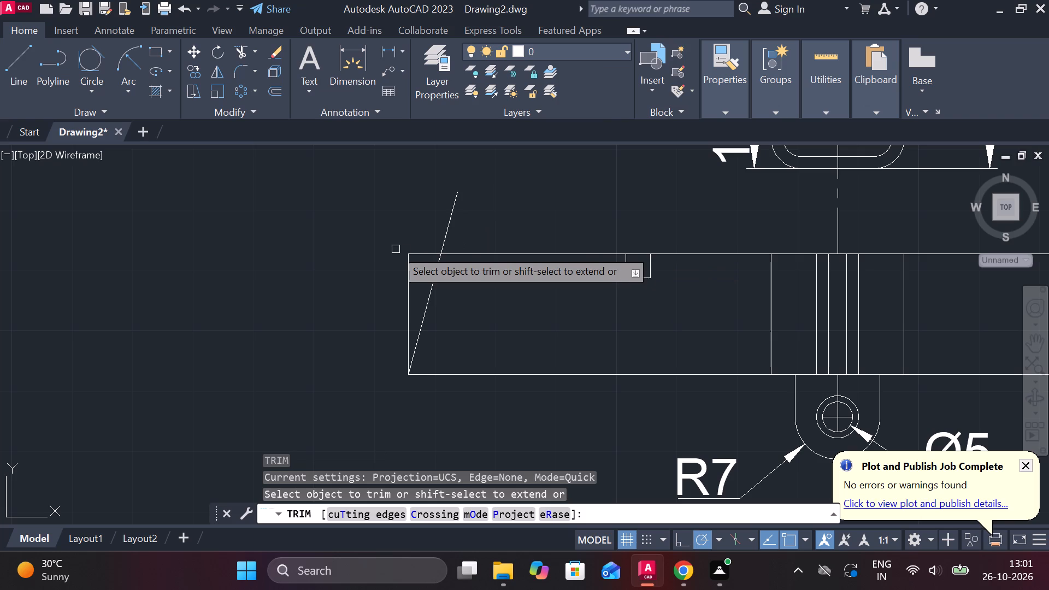
click(409, 251)
click(417, 253)
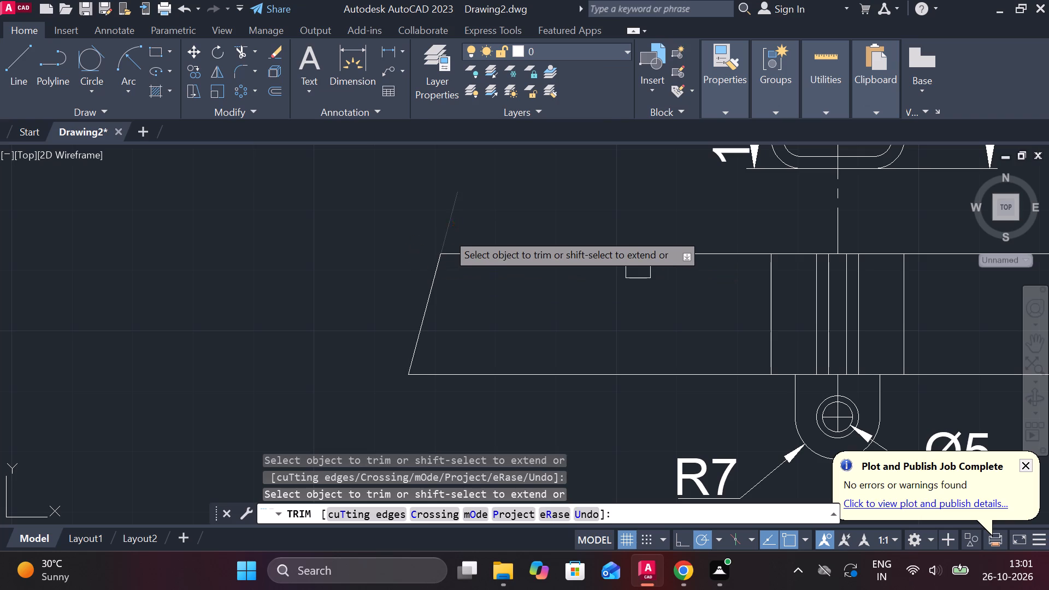
click(447, 233)
scroll(447, 237, down, 2)
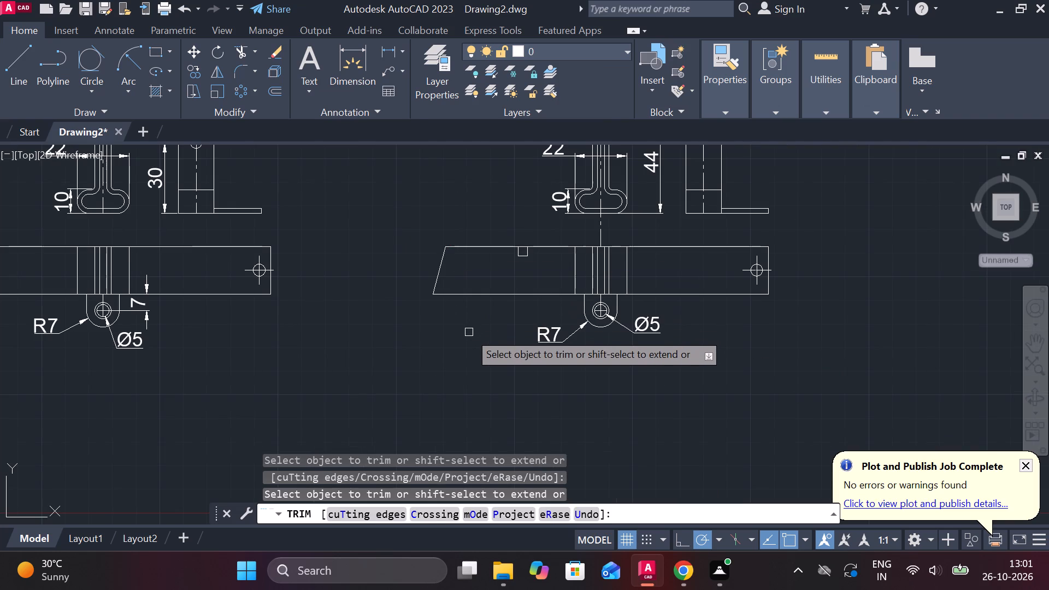
scroll(478, 351, down, 1)
scroll(452, 345, up, 2)
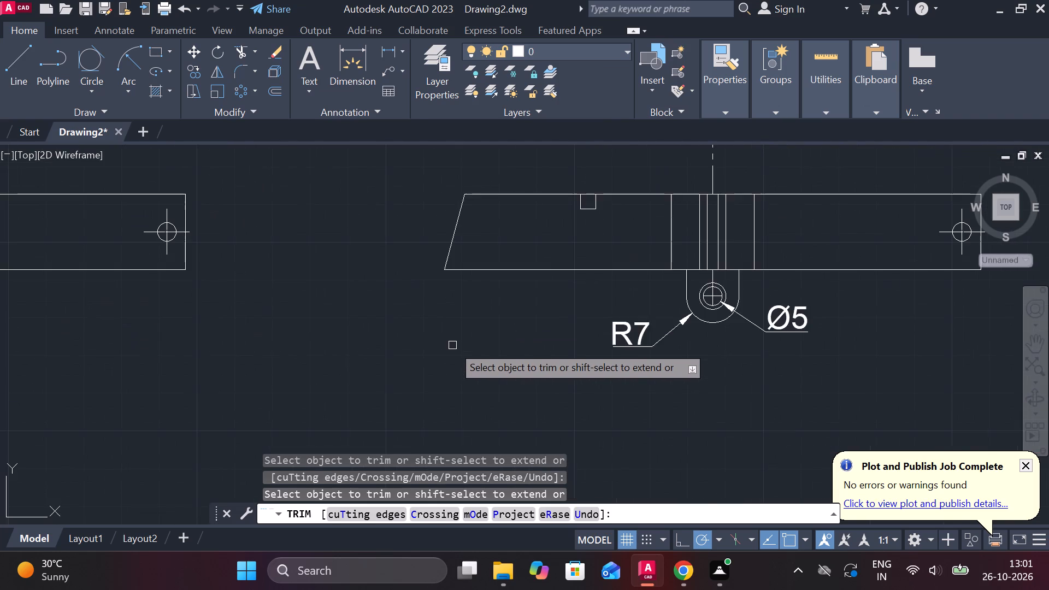
scroll(452, 345, down, 2)
key(Escape)
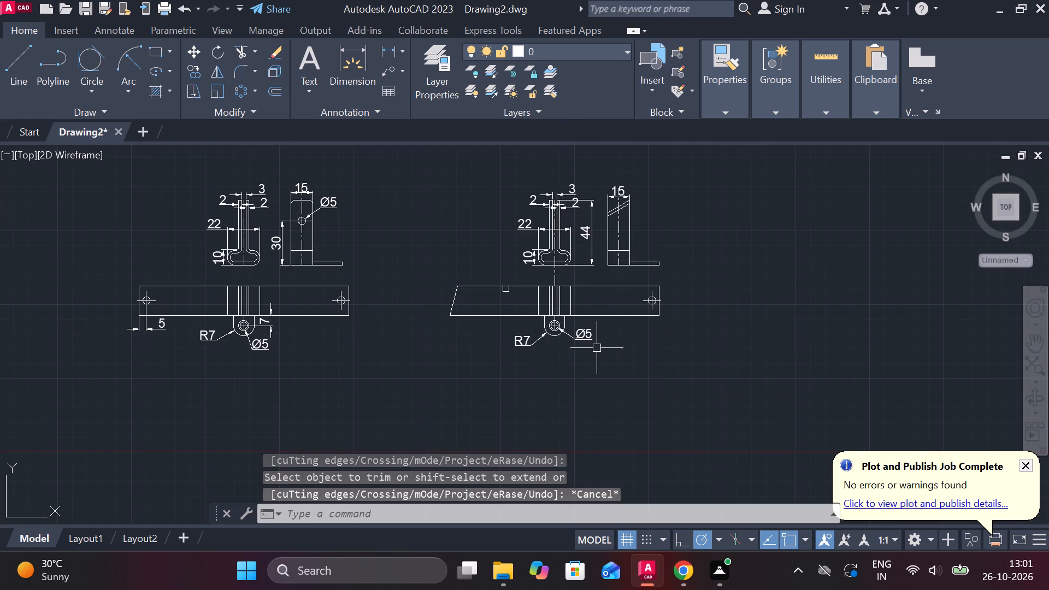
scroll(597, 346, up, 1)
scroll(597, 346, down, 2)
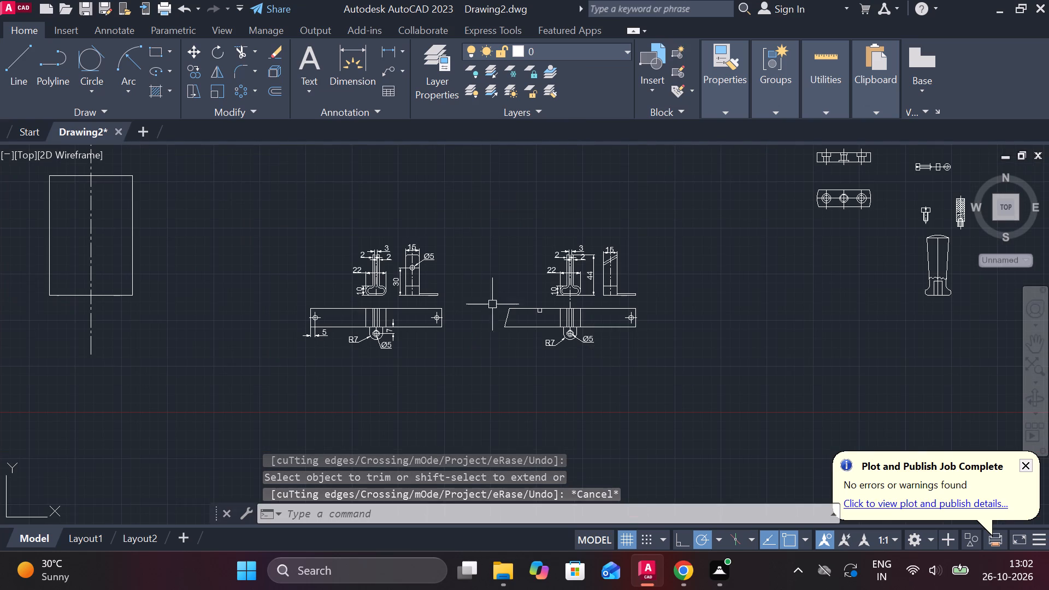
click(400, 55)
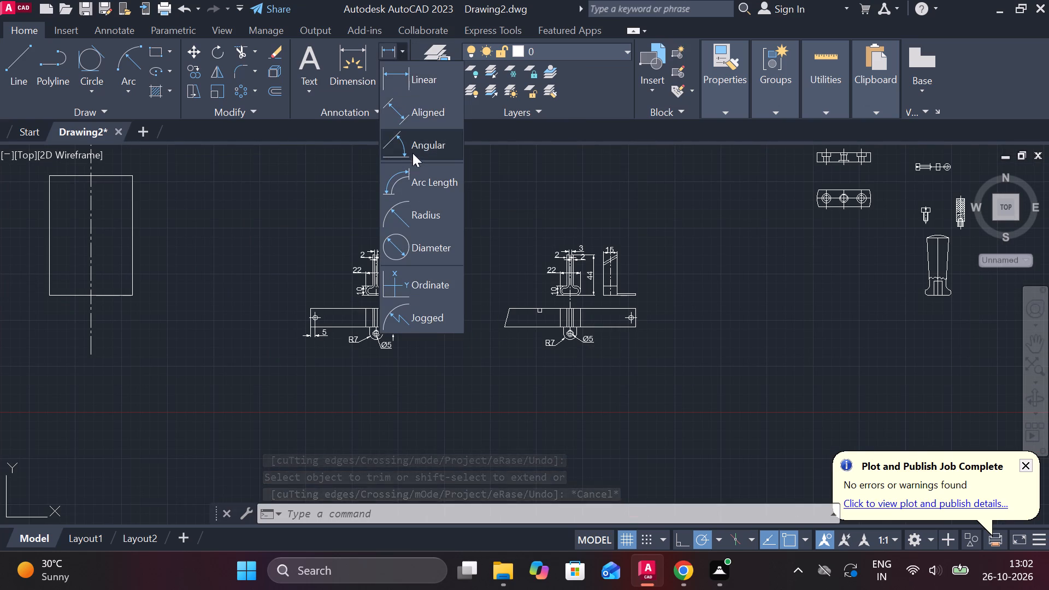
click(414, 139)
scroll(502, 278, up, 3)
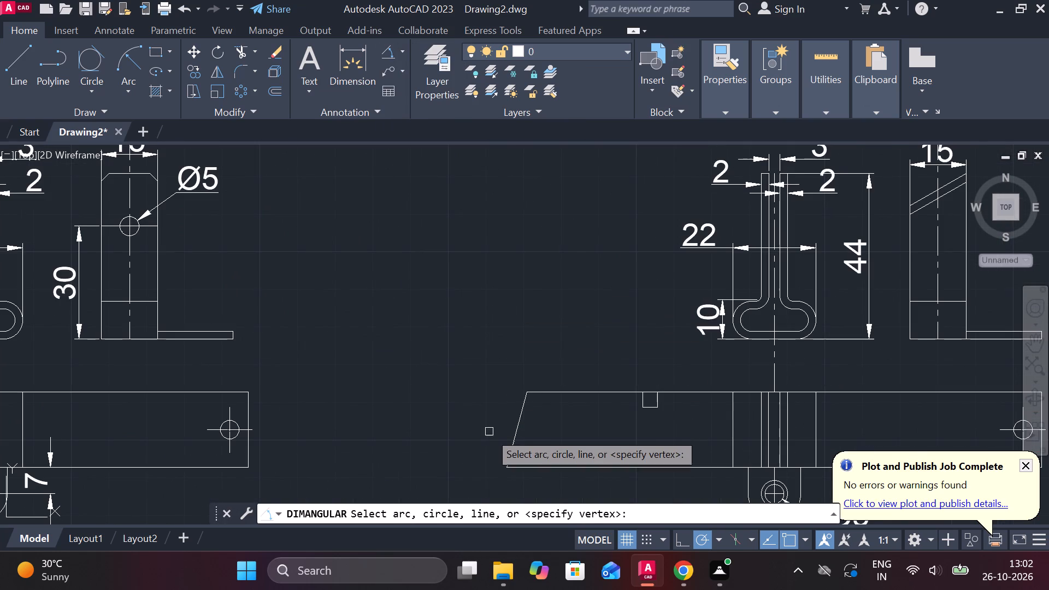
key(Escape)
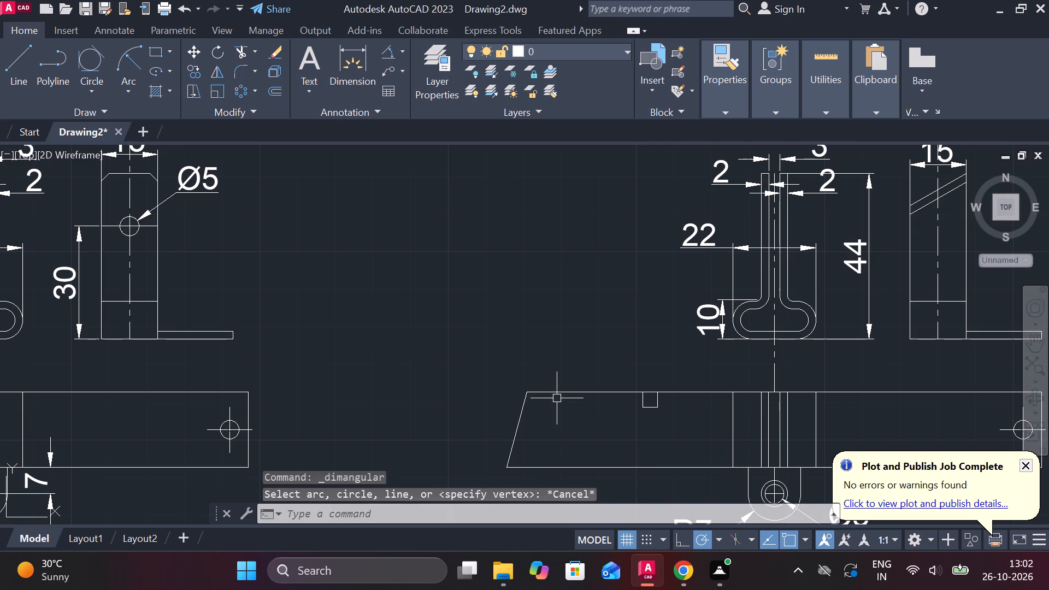
Draw a vertical reference line from the plan view's lower-left corner up past its upper edge.
key(l)
key(Return)
click(502, 462)
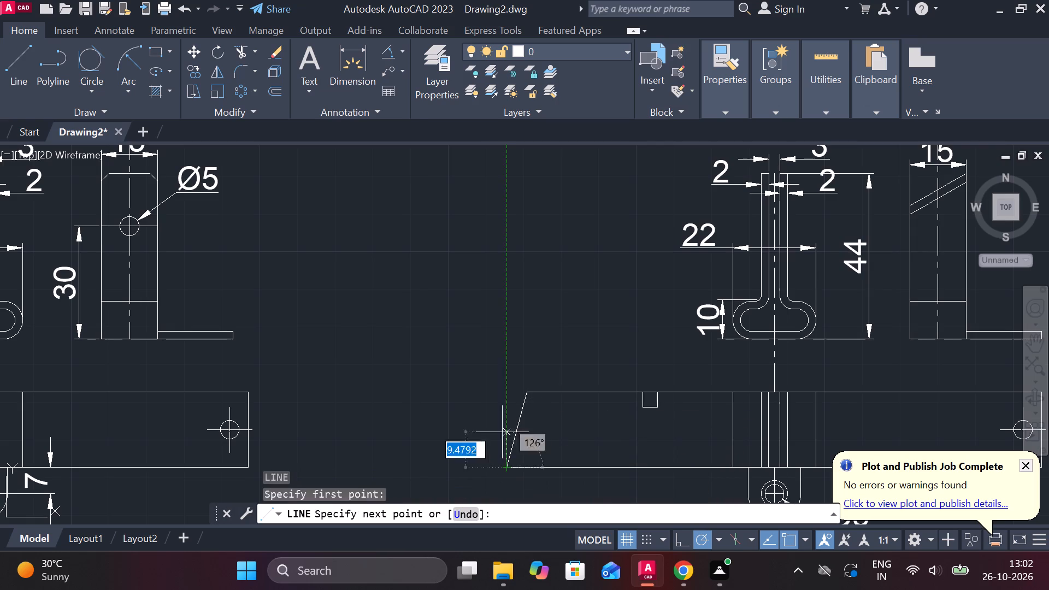
click(498, 350)
key(Escape)
Add an angular dimension between the vertical reference line and the slanted left edge, placed above the plate.
click(393, 49)
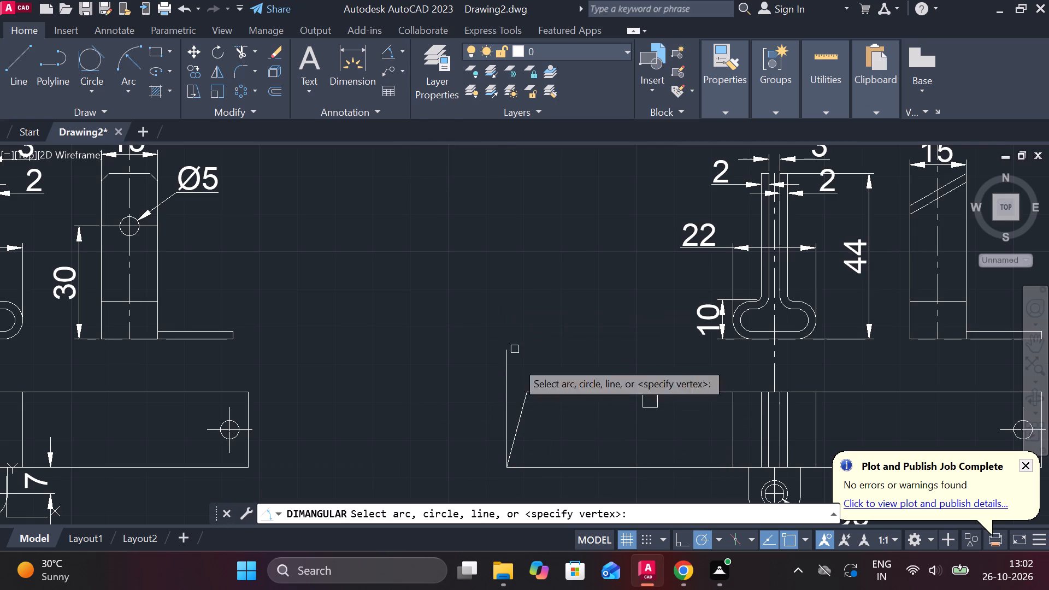
click(503, 393)
click(518, 411)
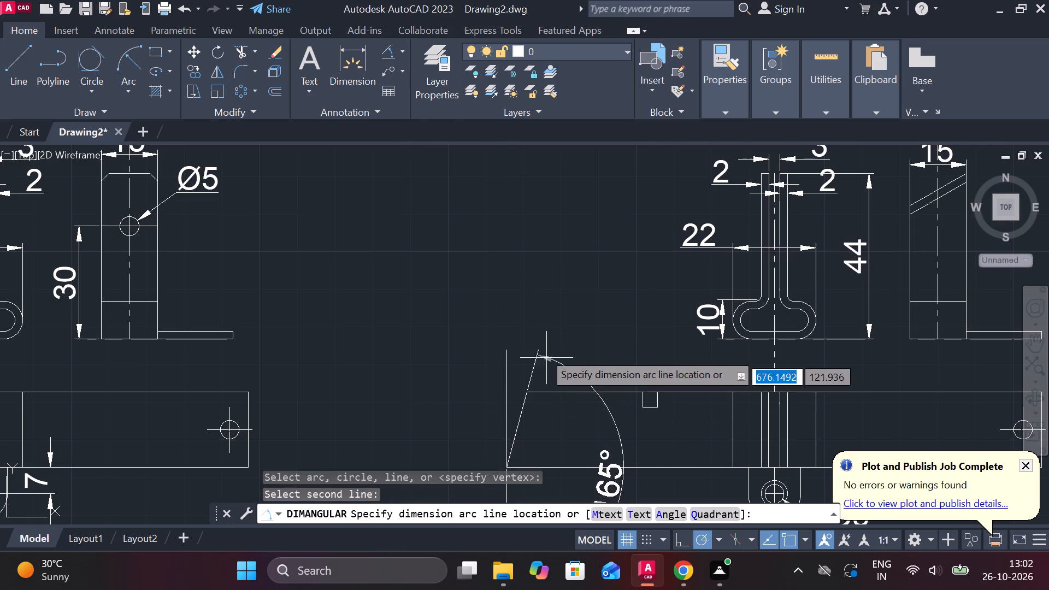
click(533, 342)
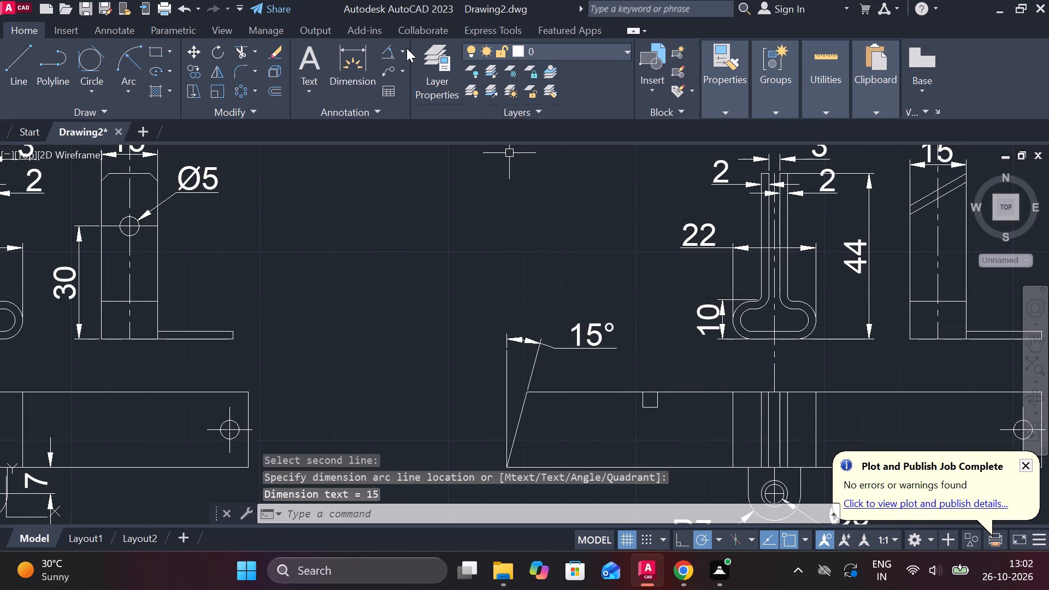
Add a horizontal linear dimension from the plan view's centreline to the notch's right side, placed above the upper edge.
click(406, 48)
click(419, 76)
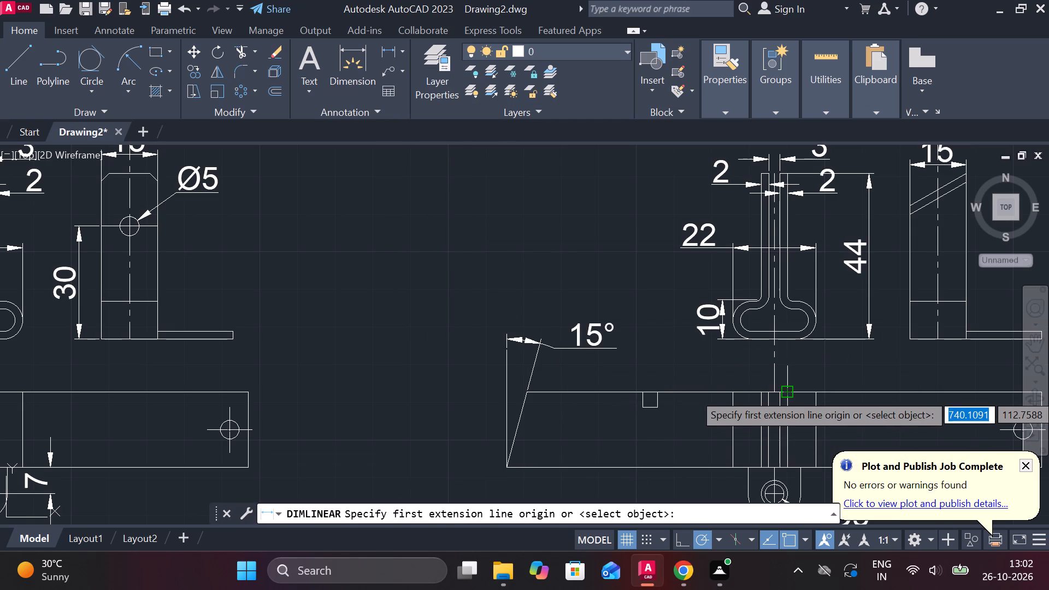
scroll(770, 393, up, 3)
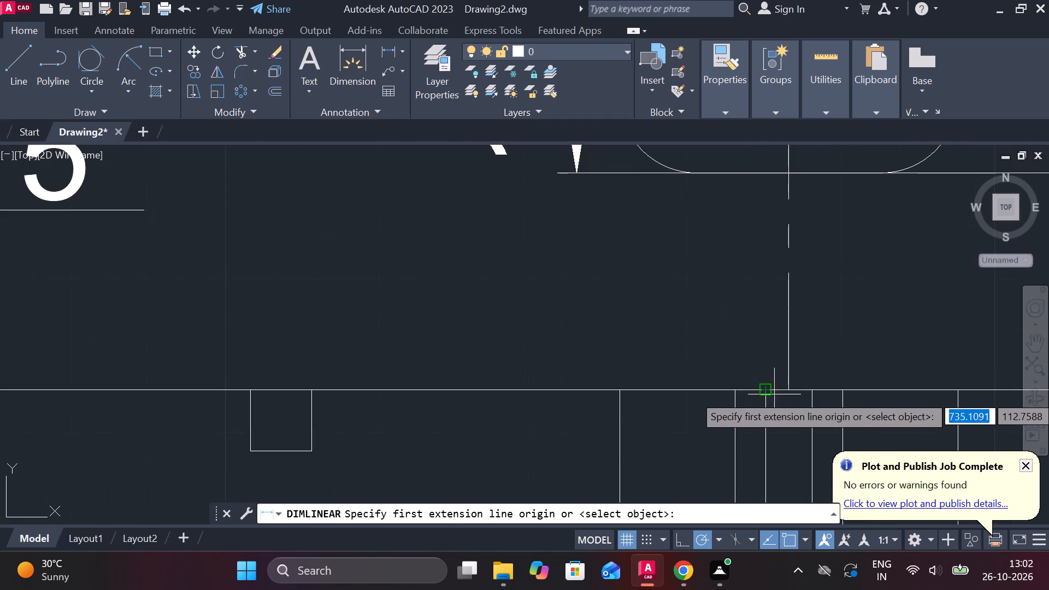
click(792, 391)
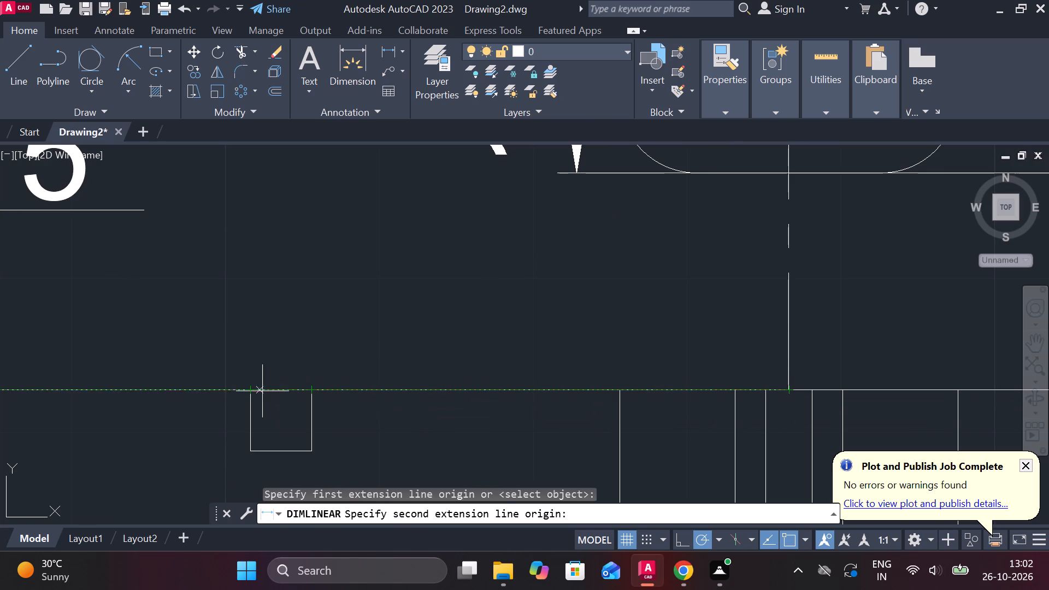
click(307, 392)
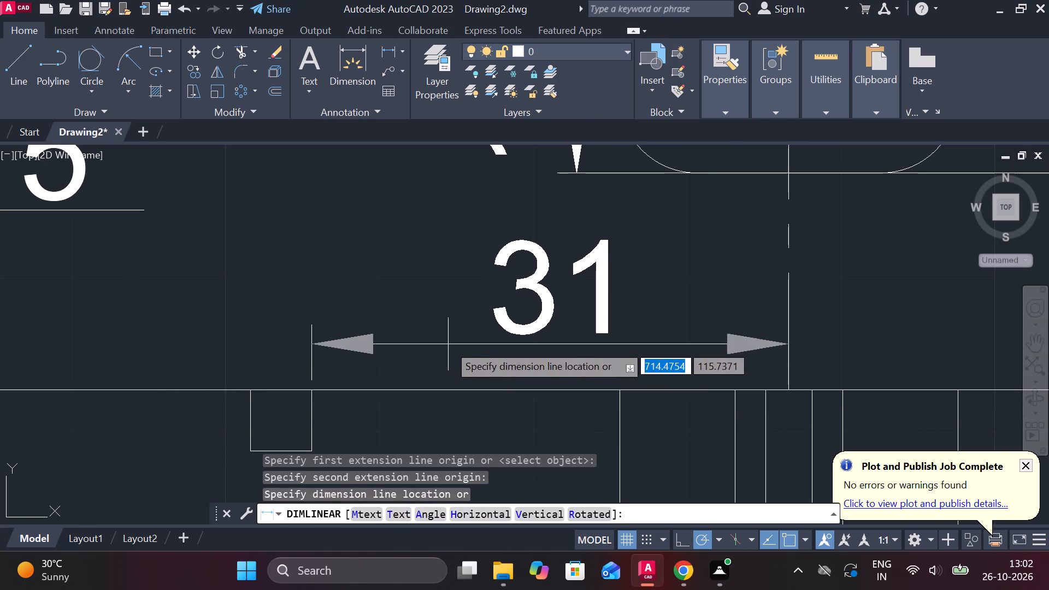
click(448, 344)
Add a vertical linear dimension for the notch's depth, placed just right of the notch.
scroll(454, 351, down, 1)
key(space)
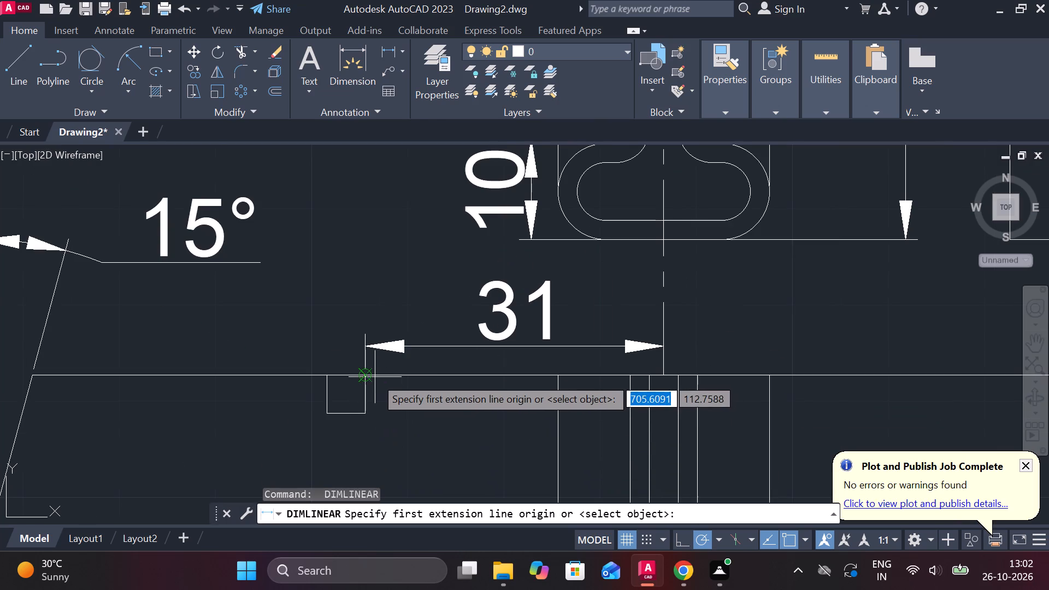
click(373, 377)
click(366, 410)
click(406, 417)
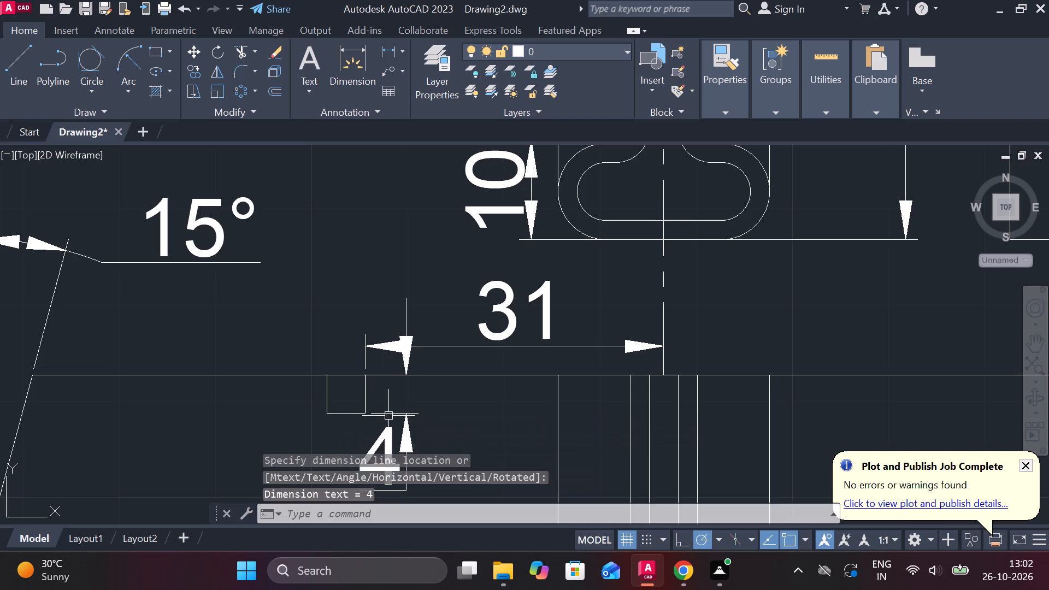
Add a horizontal linear dimension for the notch's width, placed just below the notch.
middle_drag(406, 418, 528, 399)
key(space)
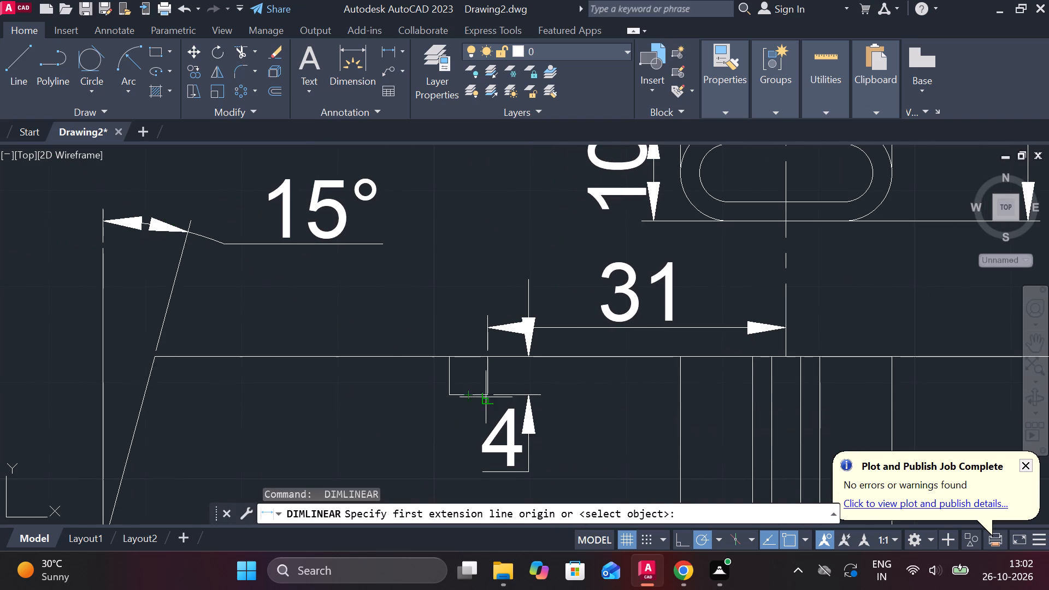
click(497, 396)
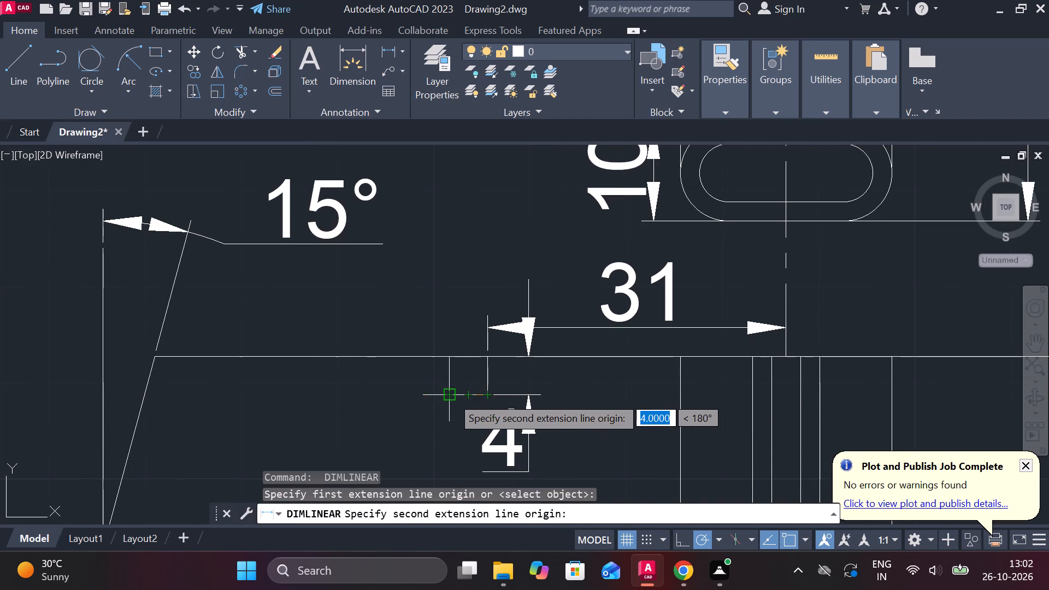
click(451, 396)
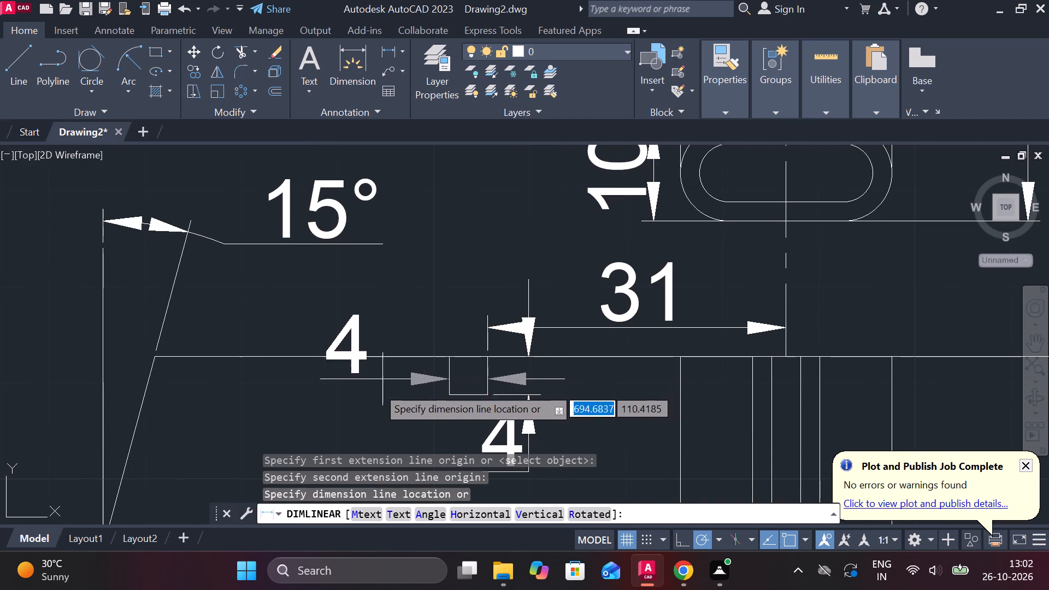
middle_drag(388, 391, 435, 278)
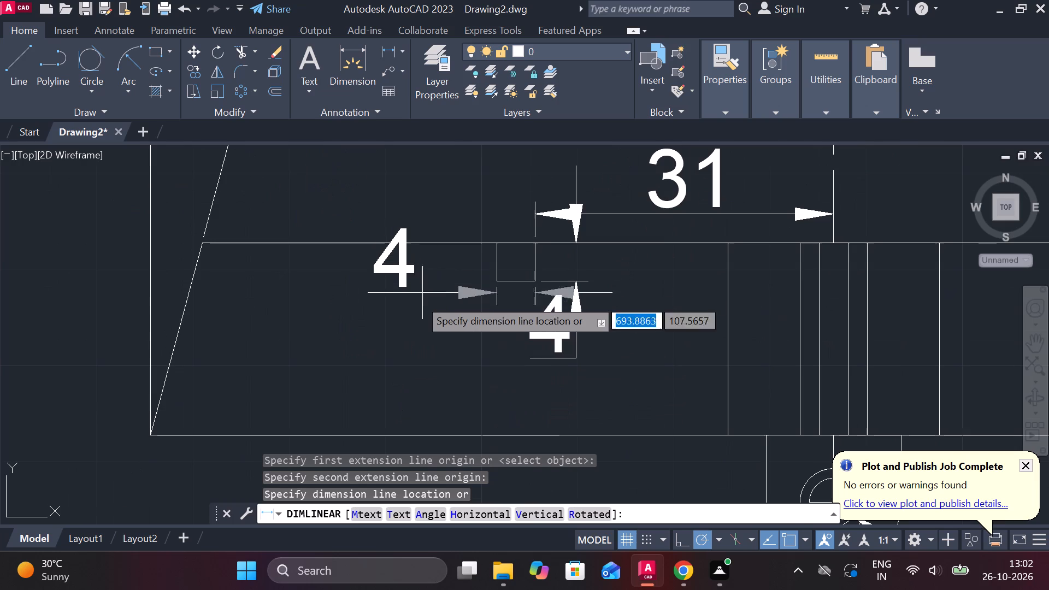
click(400, 301)
Move the text of the notch's vertical depth dimension about 3 units lower, clear of the width dimension.
click(579, 340)
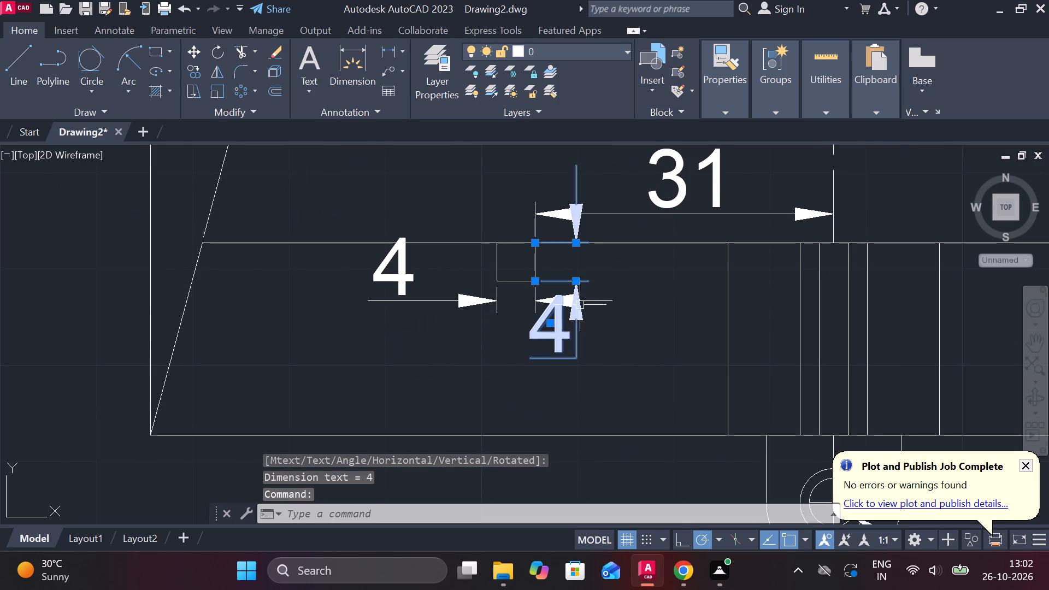
click(552, 326)
click(546, 357)
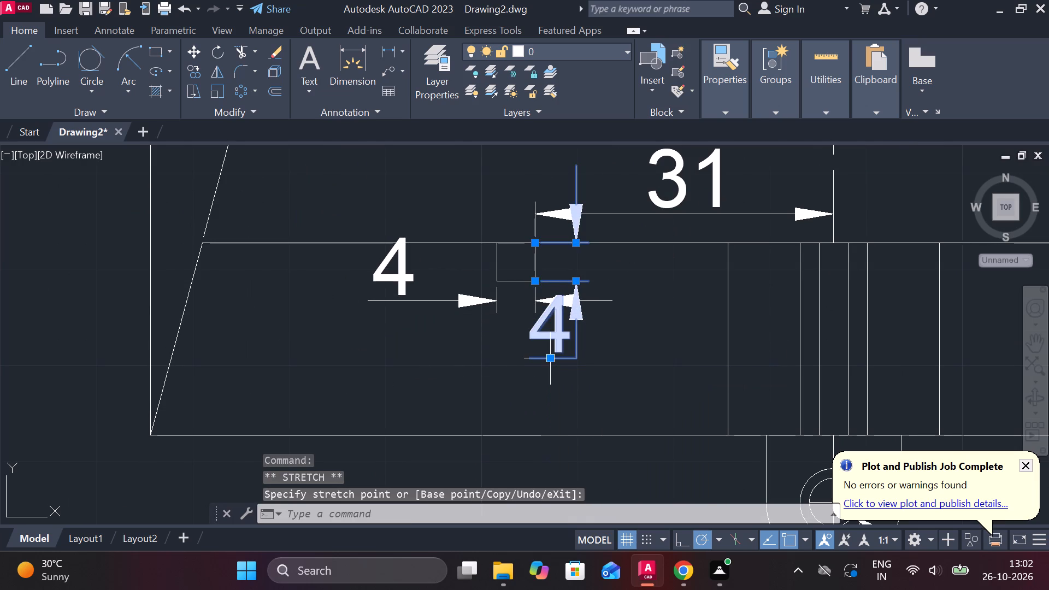
click(549, 356)
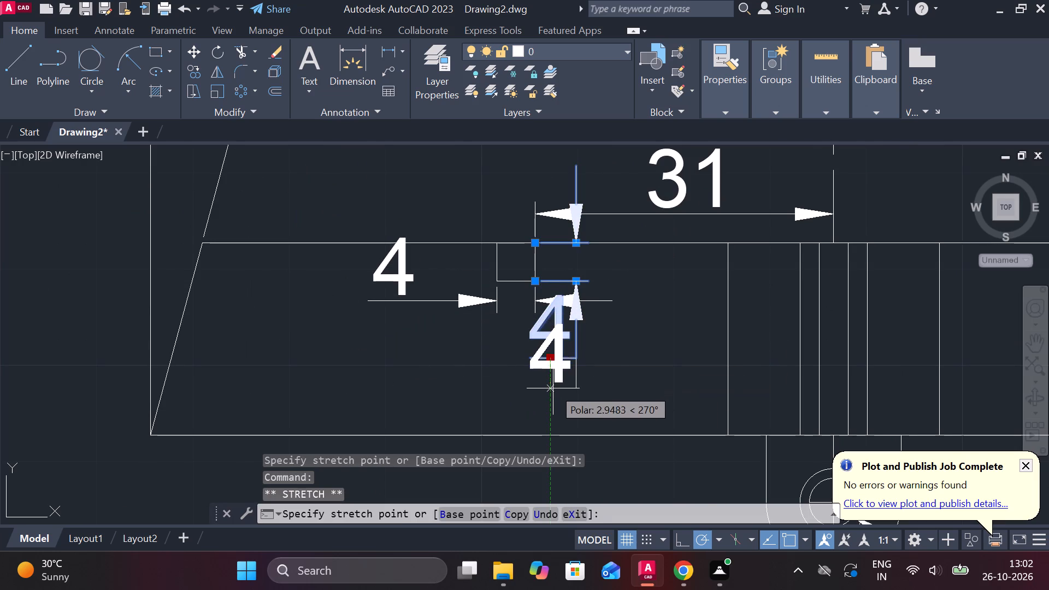
click(553, 389)
key(Escape)
Add a multileader labelled 3 with text height 10, pointing at the upper edge of the slanted variant's plan view.
scroll(621, 372, down, 1)
scroll(493, 340, down, 1)
scroll(567, 346, down, 2)
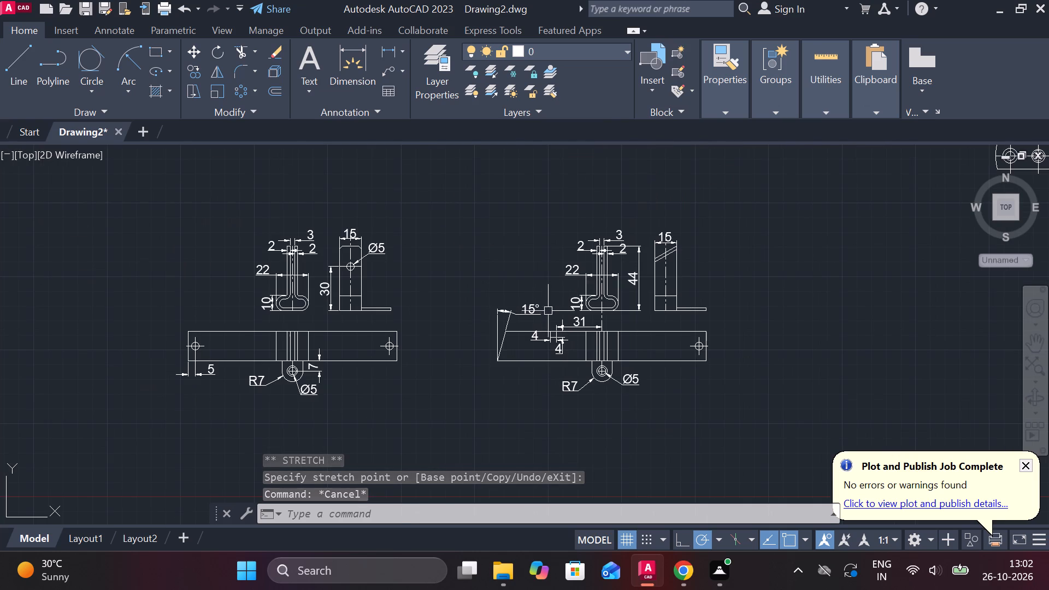
scroll(605, 253, up, 5)
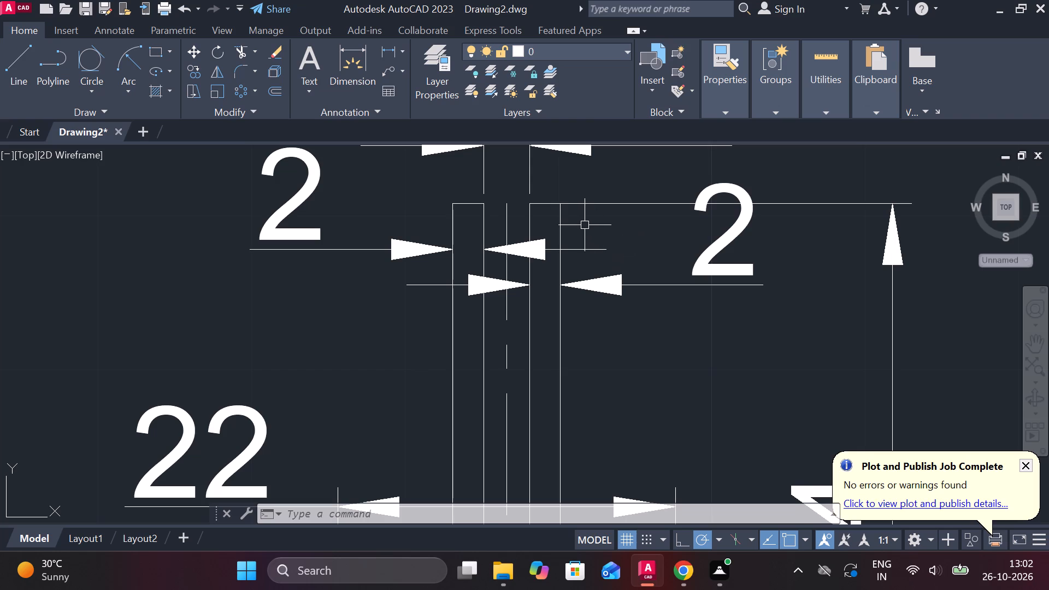
scroll(594, 233, down, 5)
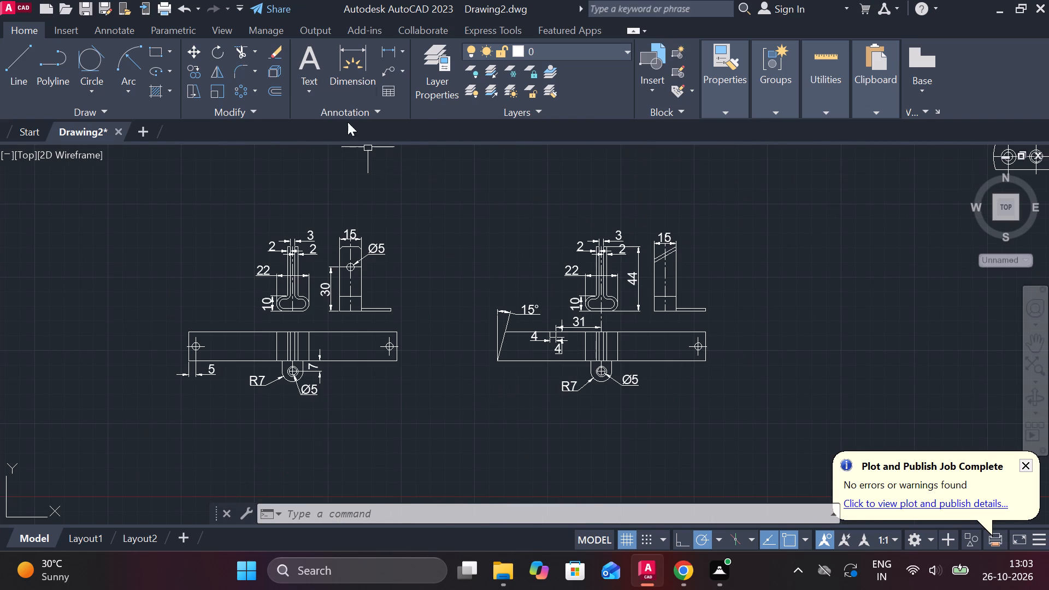
click(377, 68)
click(387, 73)
scroll(610, 288, up, 1)
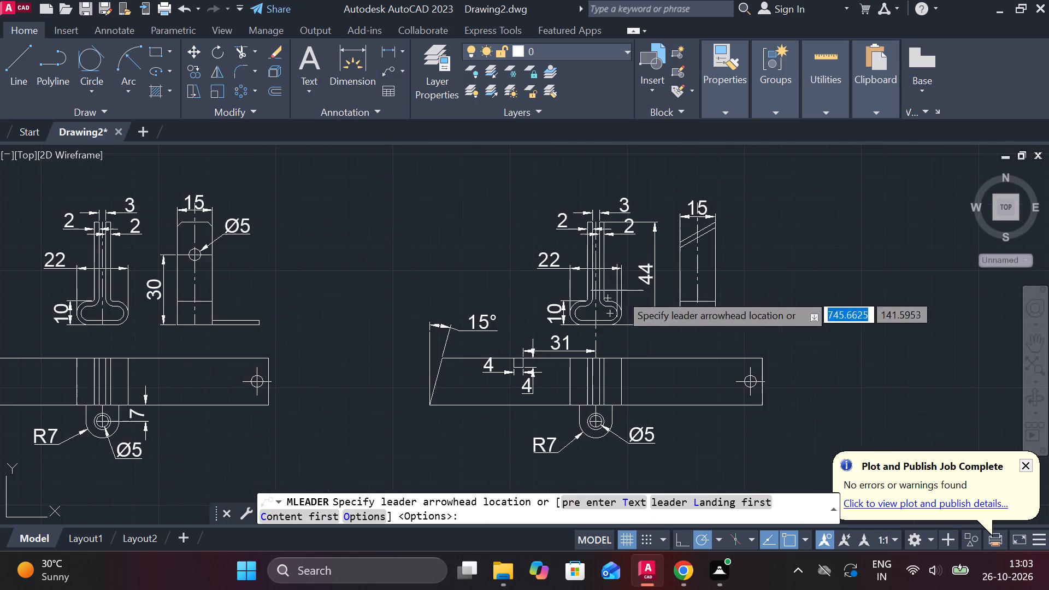
middle_drag(581, 308, 412, 298)
click(559, 348)
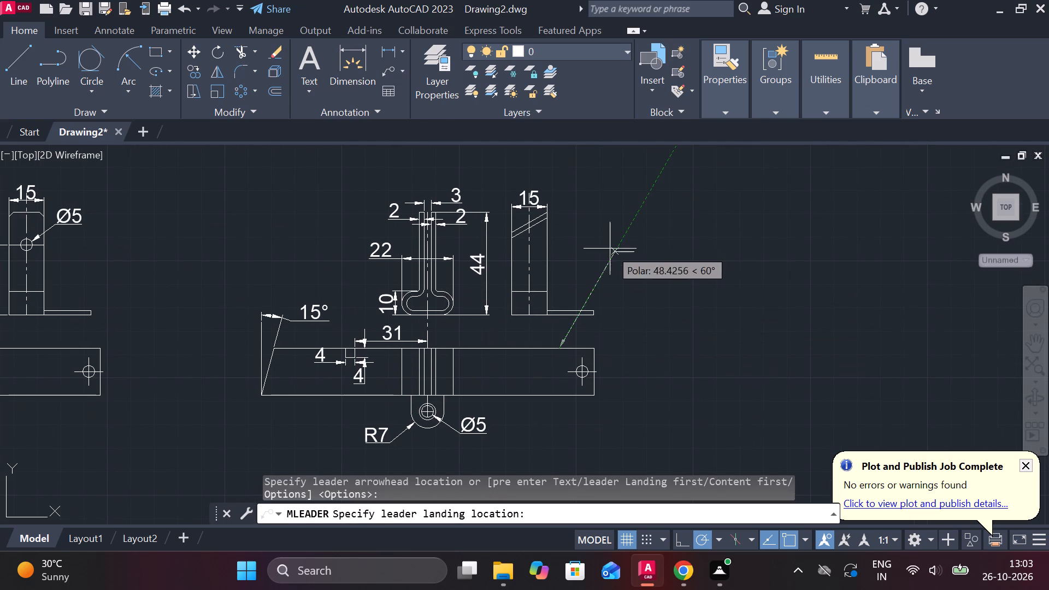
click(609, 254)
click(99, 66)
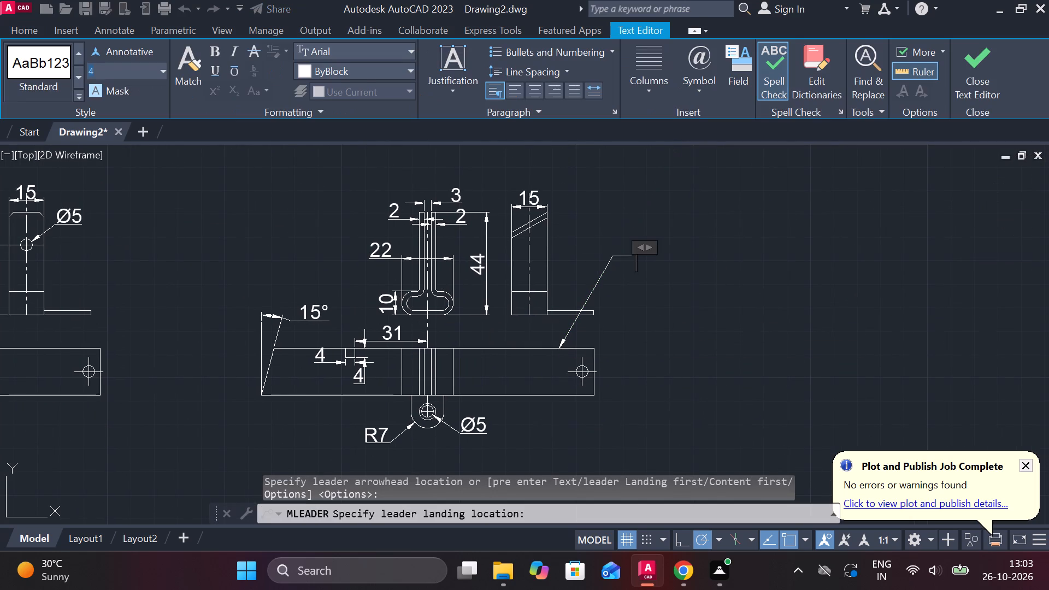
text(10)
key(Return)
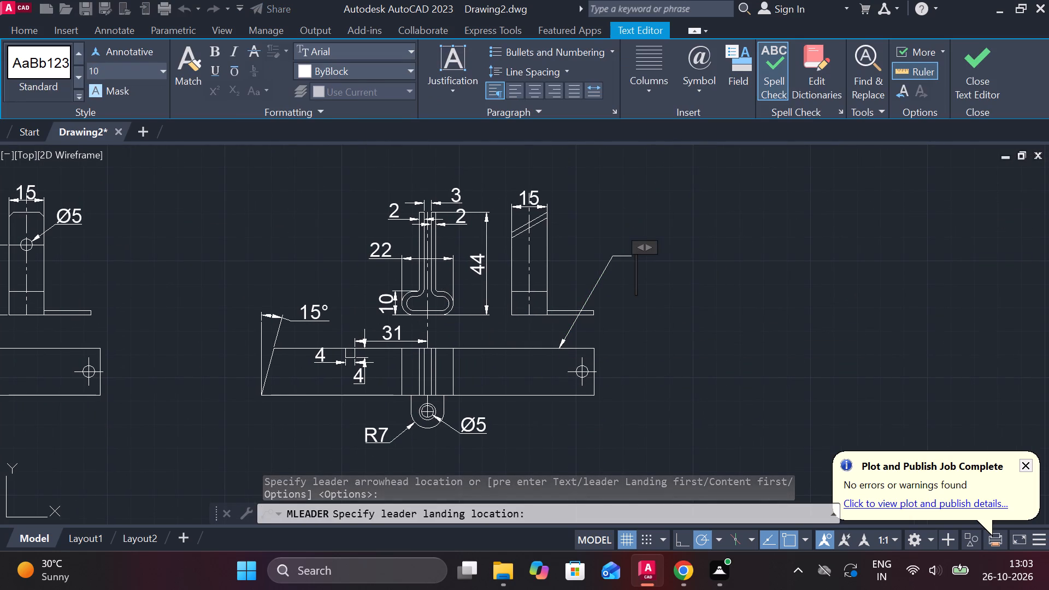
key(3)
click(968, 85)
scroll(640, 309, down, 2)
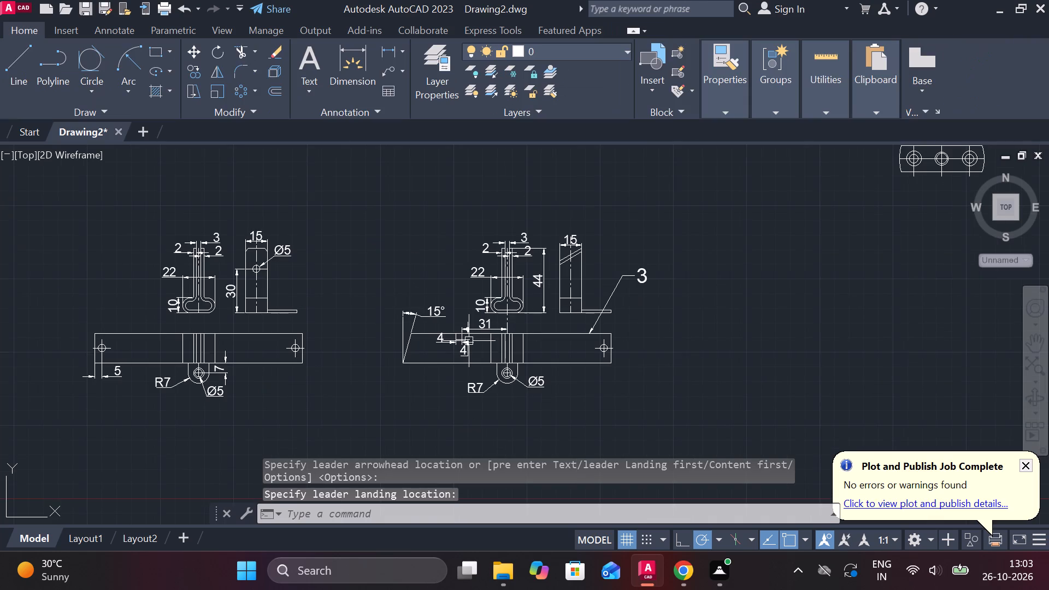
Move the arrowhead of leader 3 to the side view's right edge, at the horizontal line above the base.
middle_drag(397, 328, 738, 332)
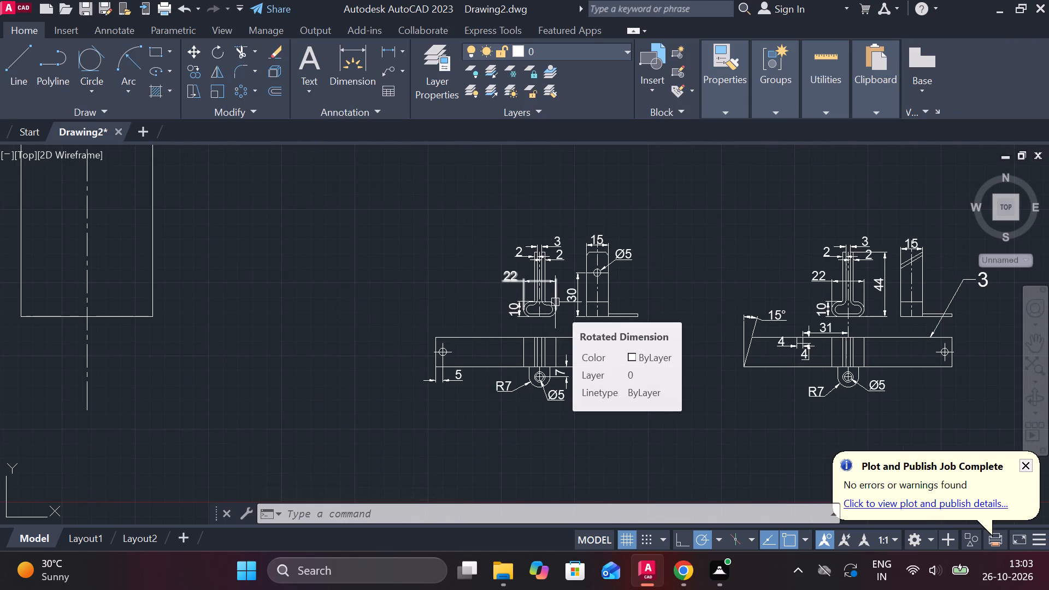
scroll(646, 370, down, 1)
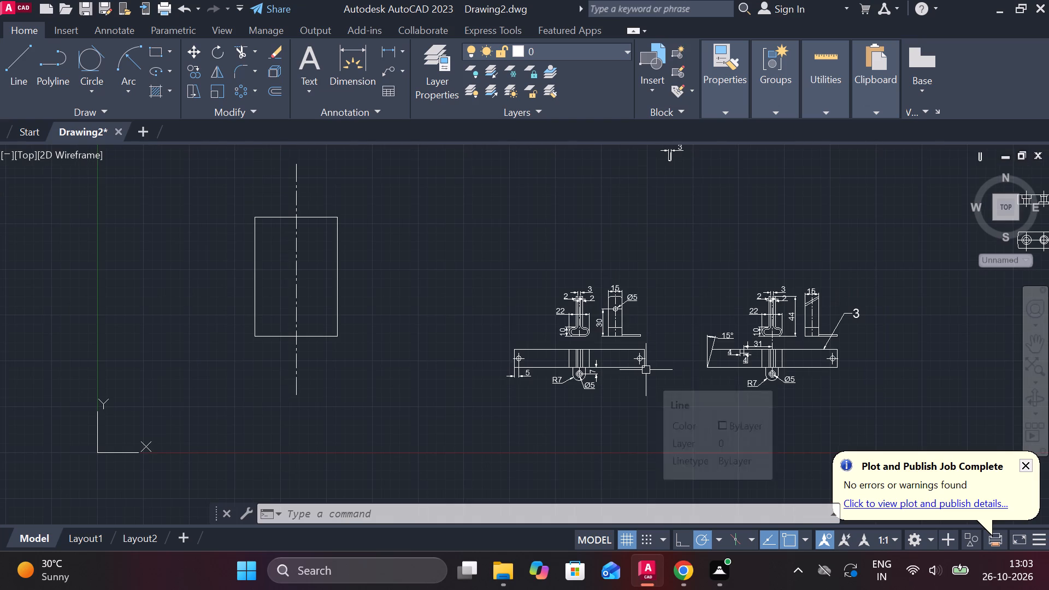
middle_drag(730, 375, 584, 327)
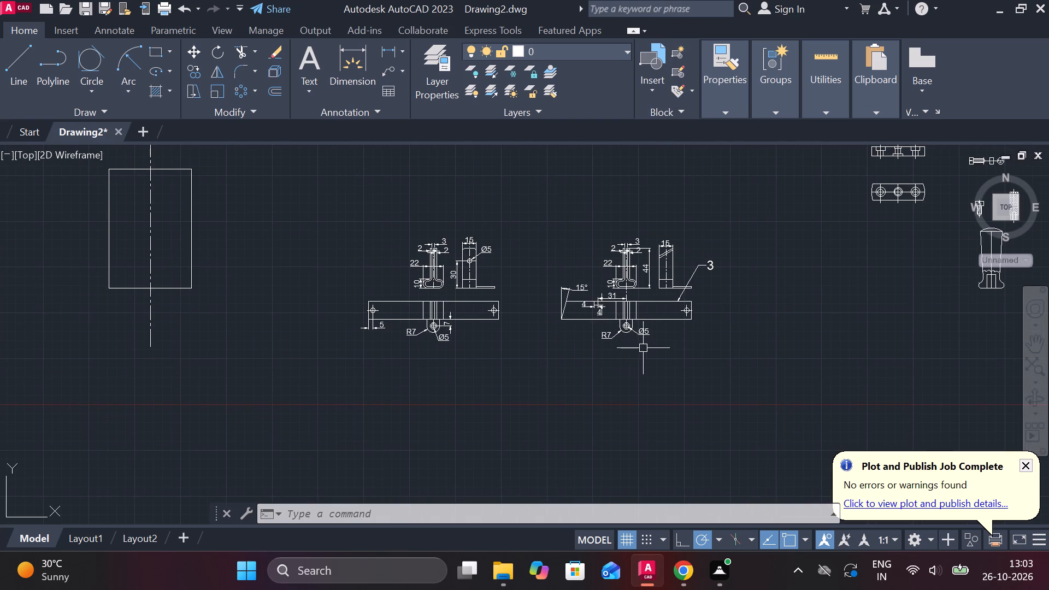
middle_drag(649, 352, 384, 374)
scroll(434, 308, up, 2)
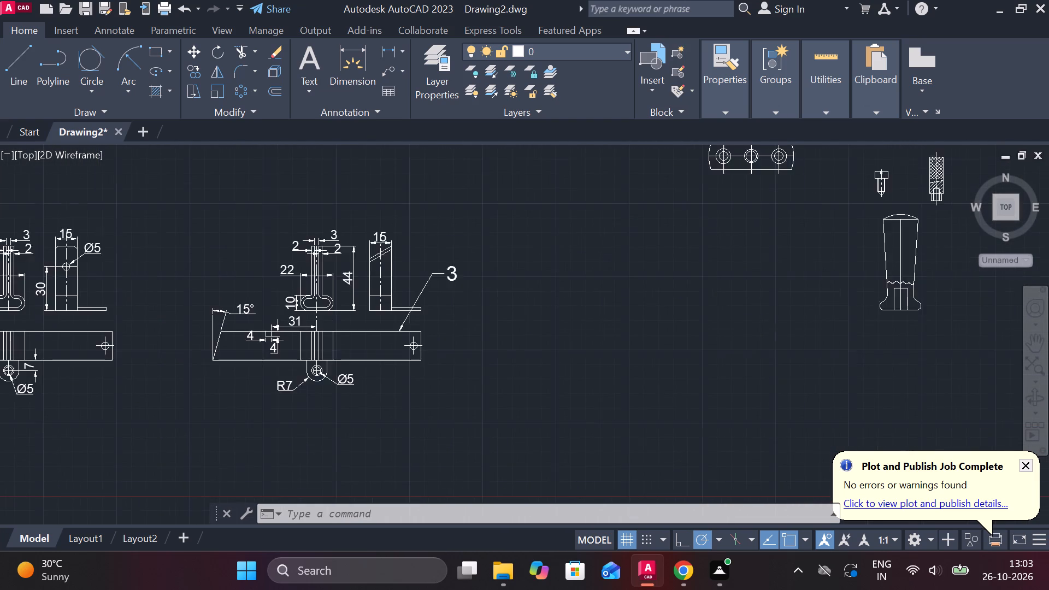
click(381, 329)
scroll(381, 329, up, 2)
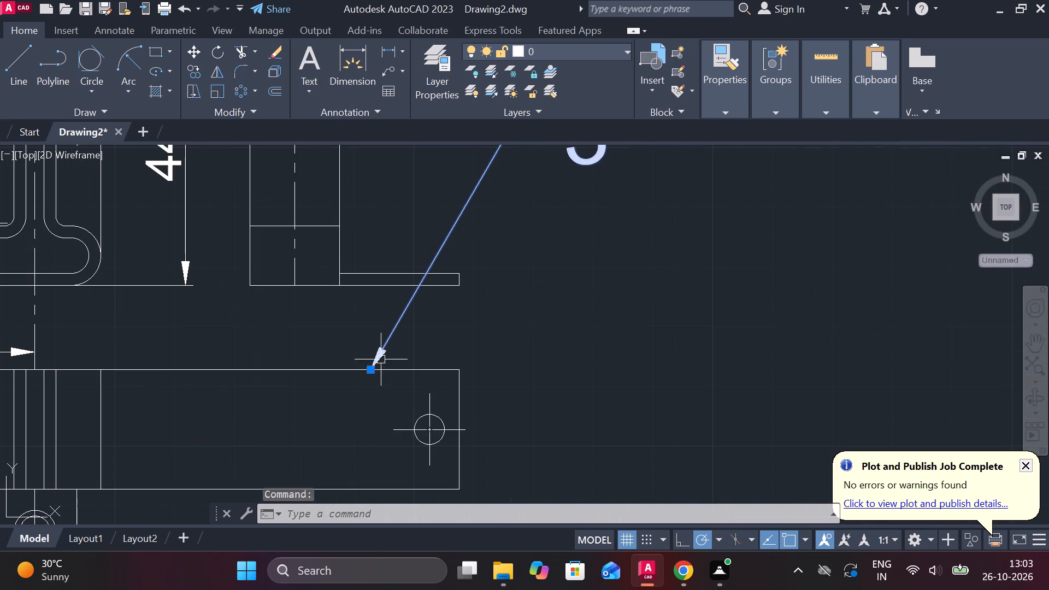
click(374, 370)
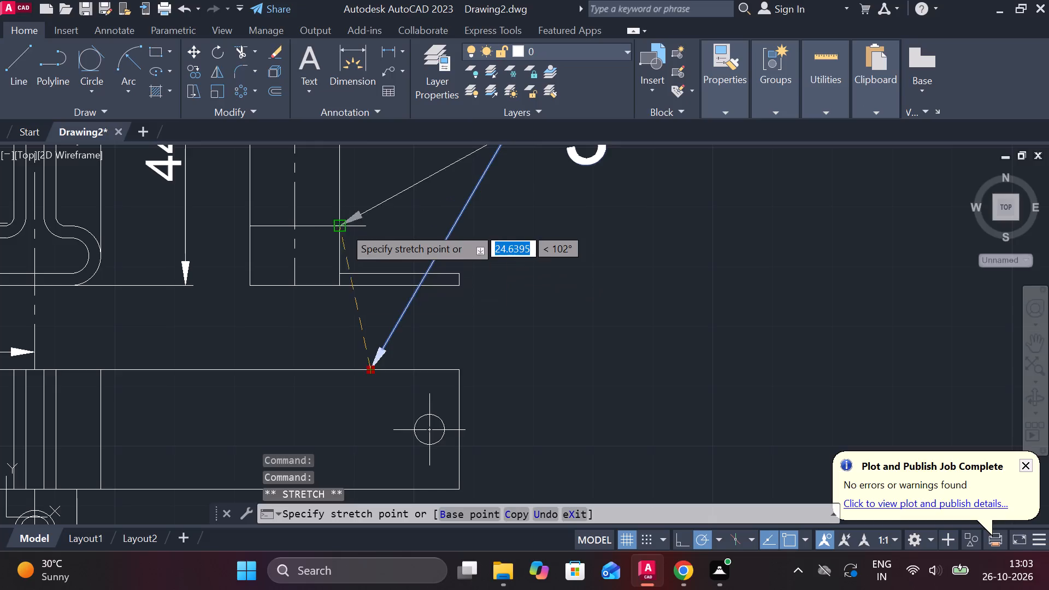
click(344, 227)
scroll(531, 269, down, 1)
key(Escape)
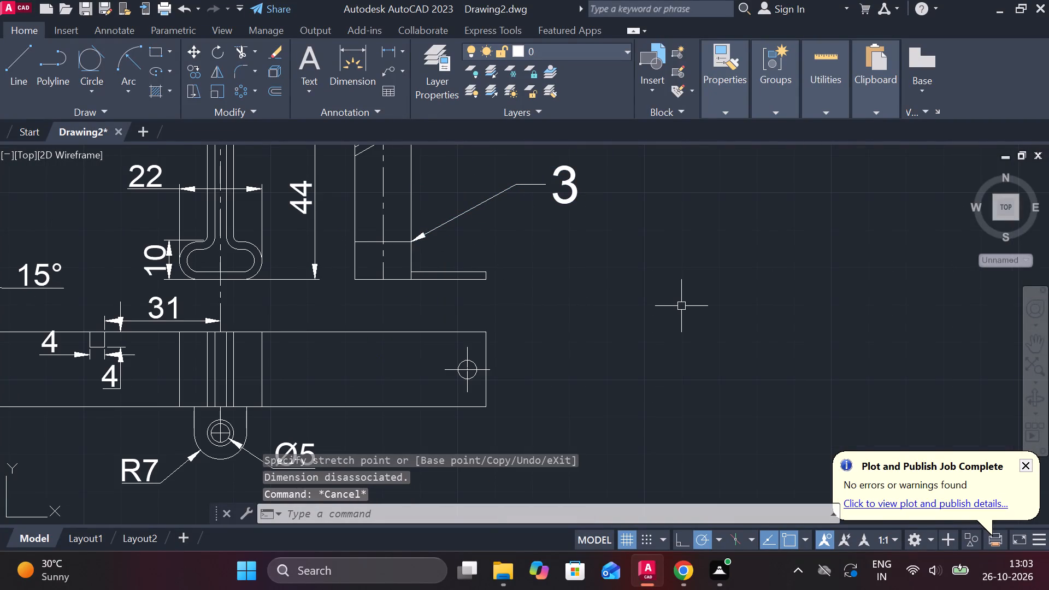
Add a multileader labelled 2 with text height 10, pointing at the original clip's front view from its upper left.
scroll(683, 309, down, 3)
middle_drag(521, 338, 746, 350)
scroll(598, 327, up, 1)
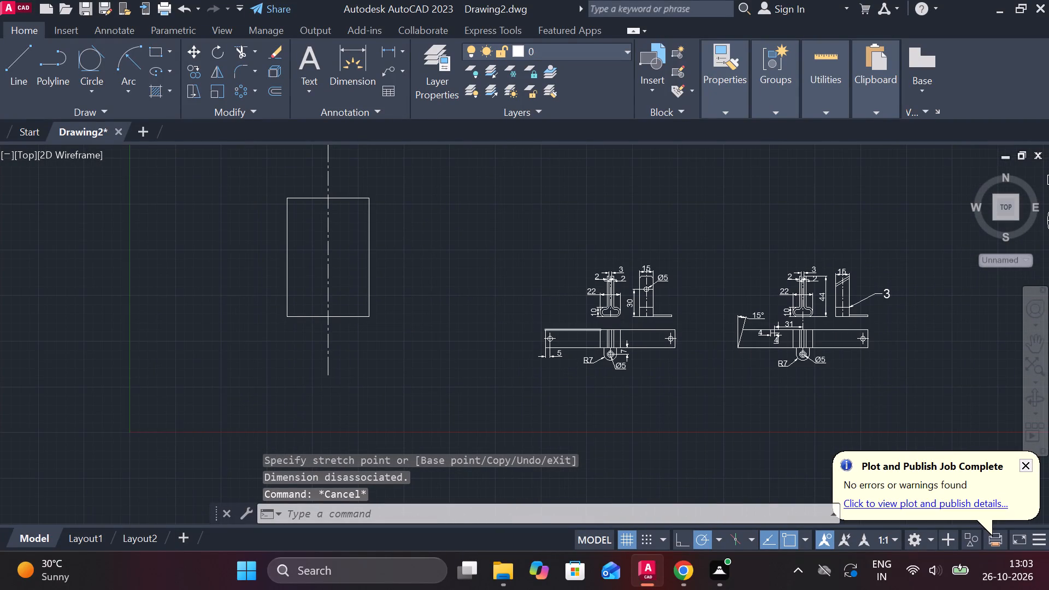
middle_drag(609, 327, 469, 353)
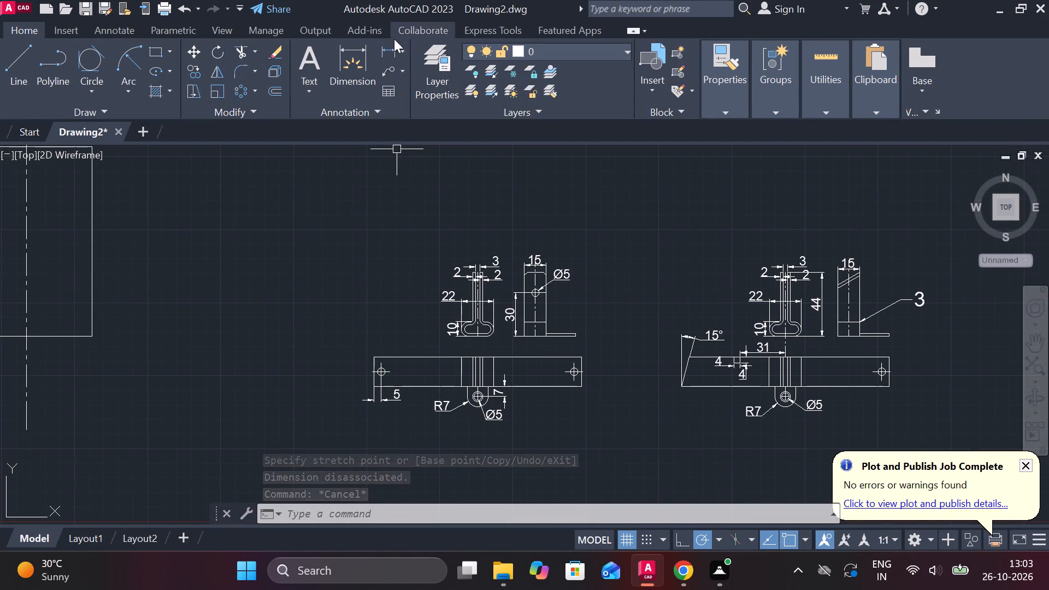
click(382, 67)
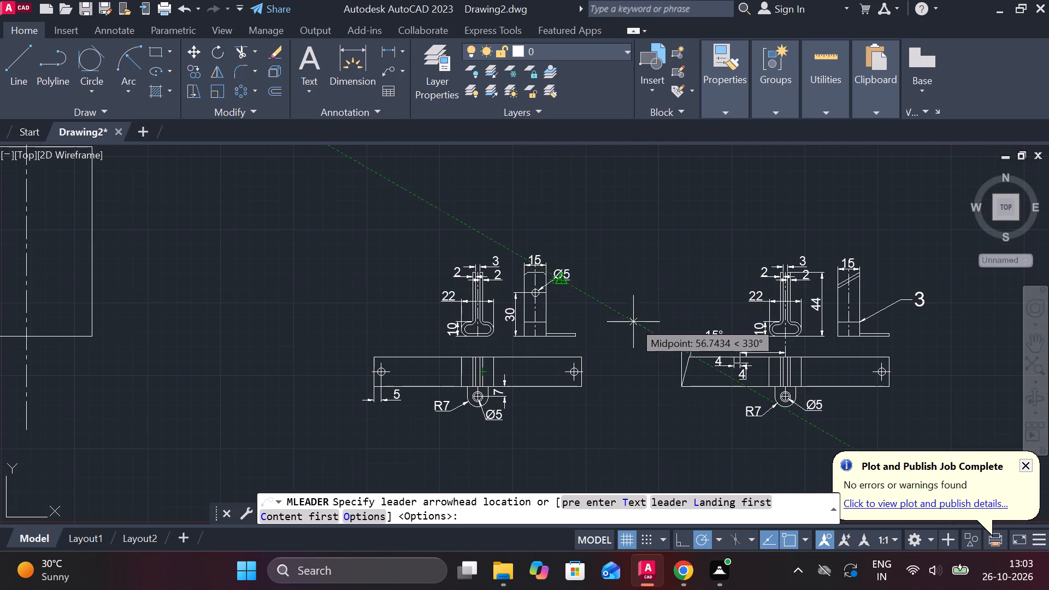
scroll(462, 297, up, 3)
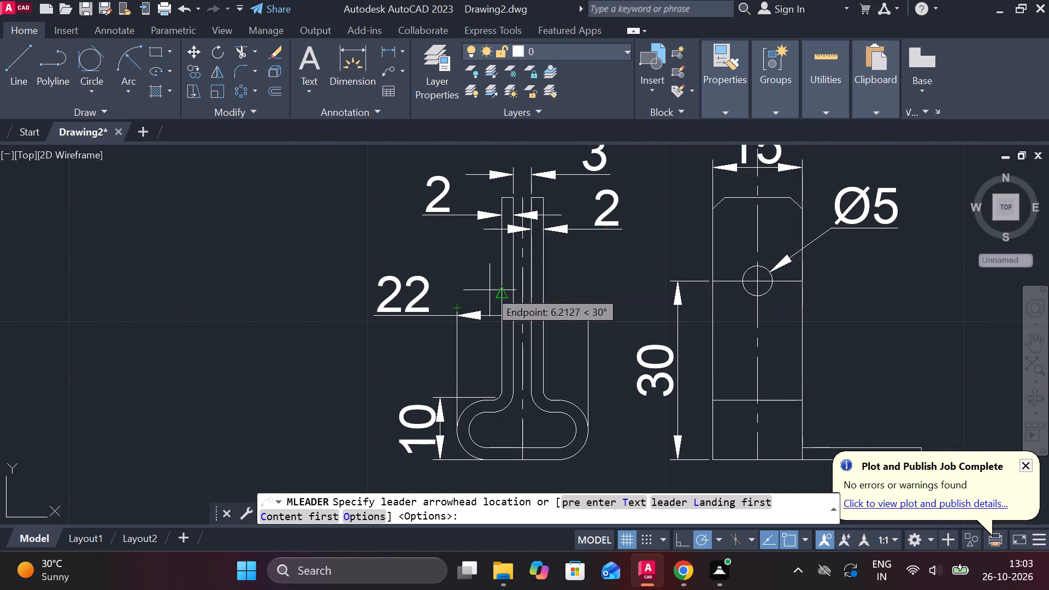
click(494, 290)
click(341, 170)
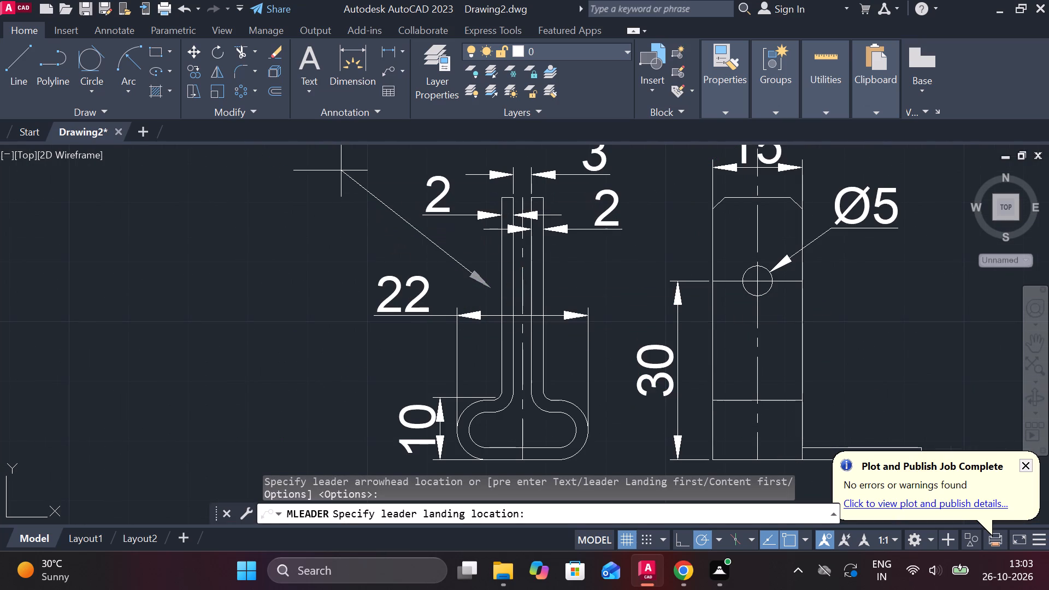
scroll(351, 183, down, 1)
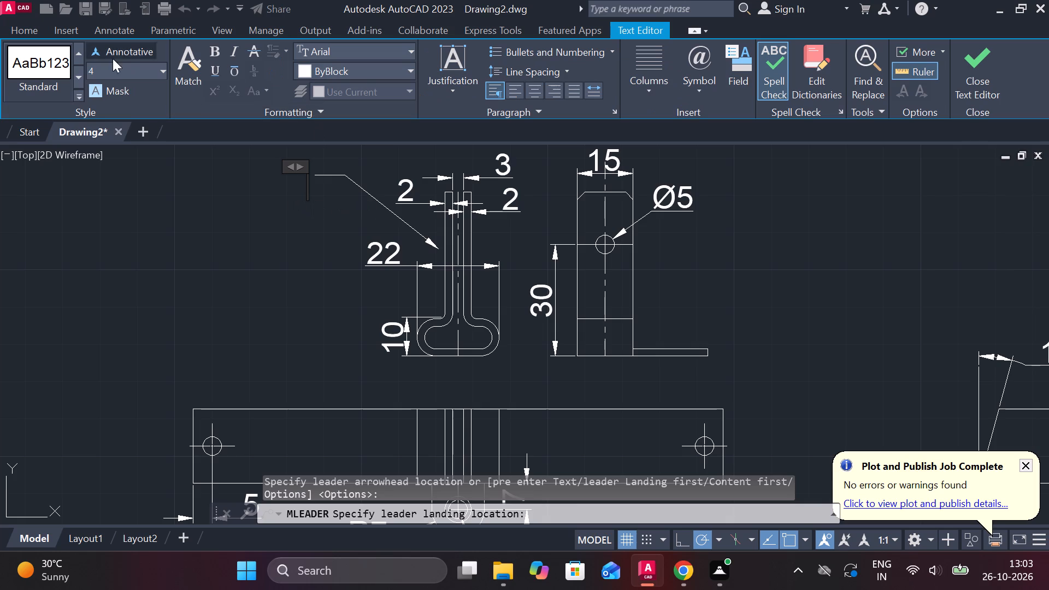
click(101, 63)
text(10)
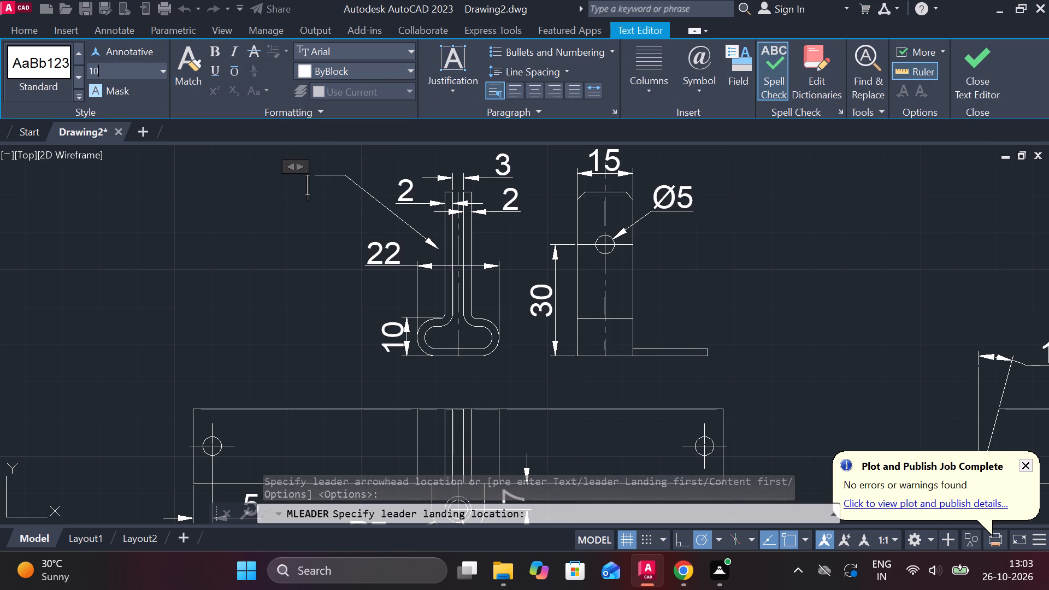
key(Return)
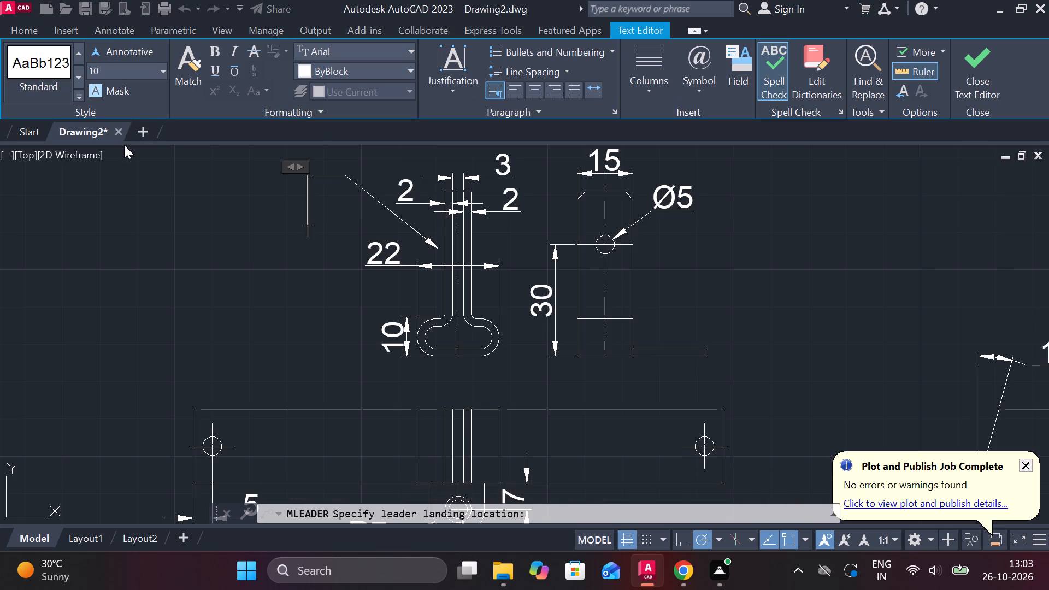
key(2)
click(959, 68)
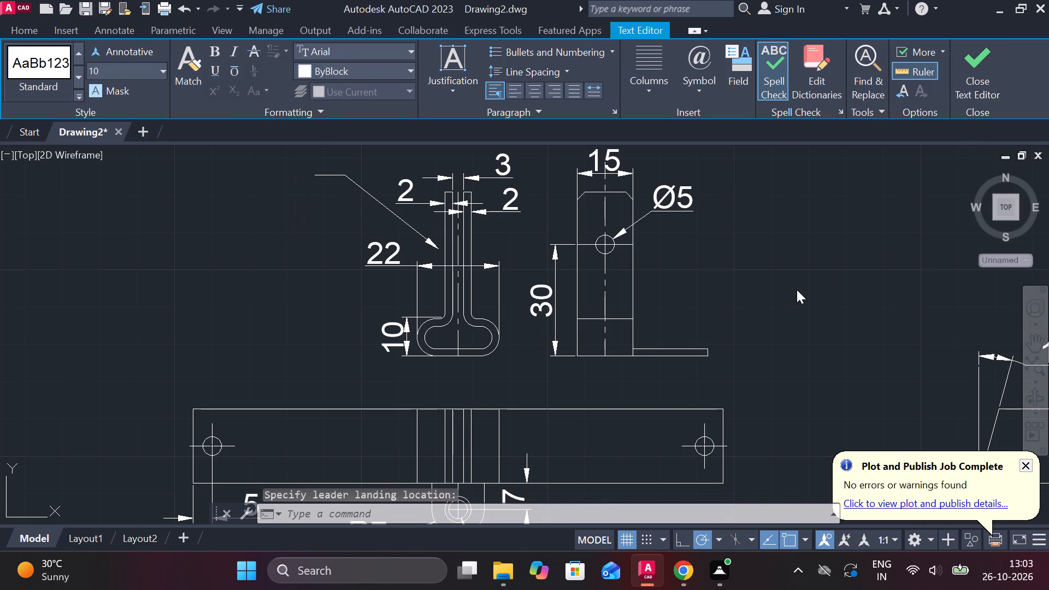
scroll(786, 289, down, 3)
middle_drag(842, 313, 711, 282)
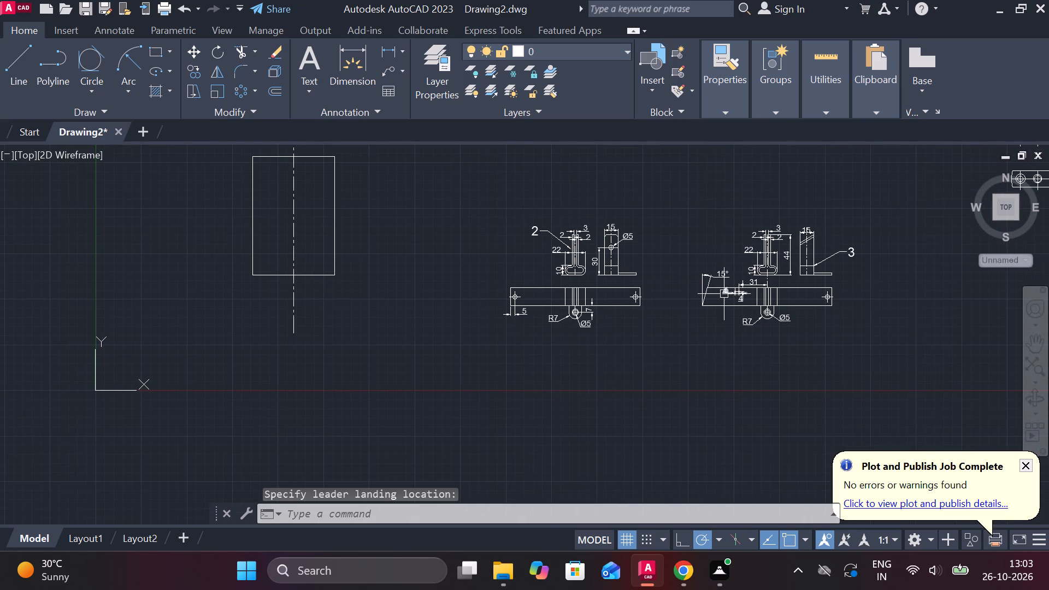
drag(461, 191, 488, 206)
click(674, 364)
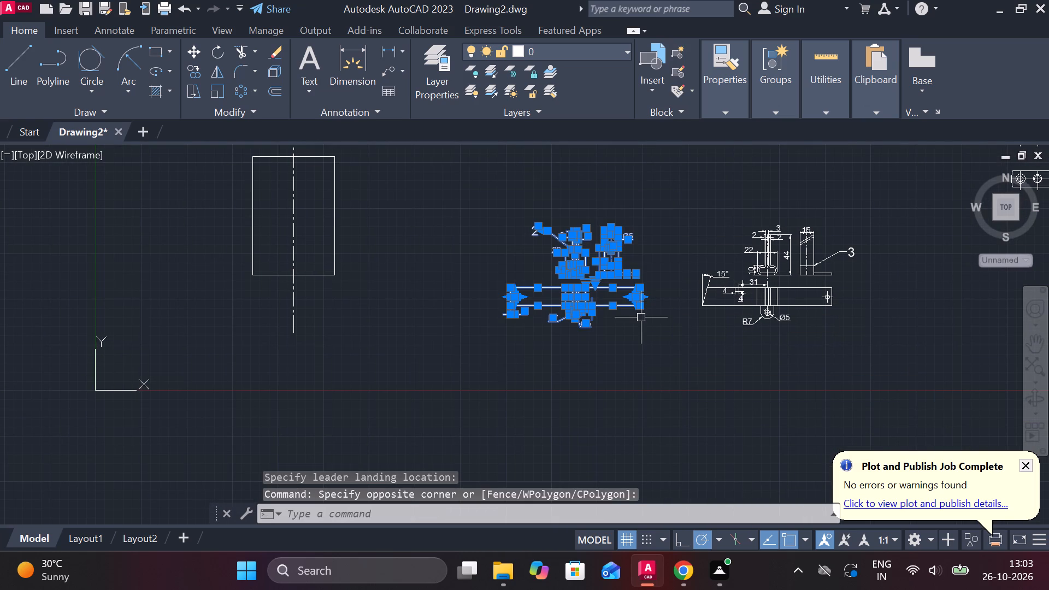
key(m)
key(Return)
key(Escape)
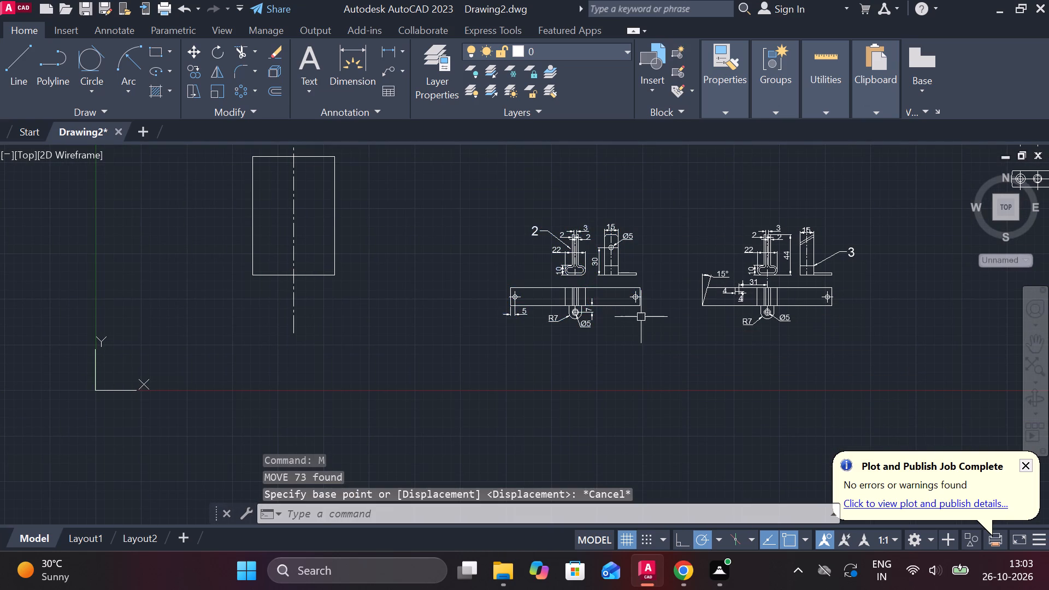
Copy both clips' front and side views, with their dimensions and labels 2 and 3, into the open space above the originals.
drag(523, 203, 536, 218)
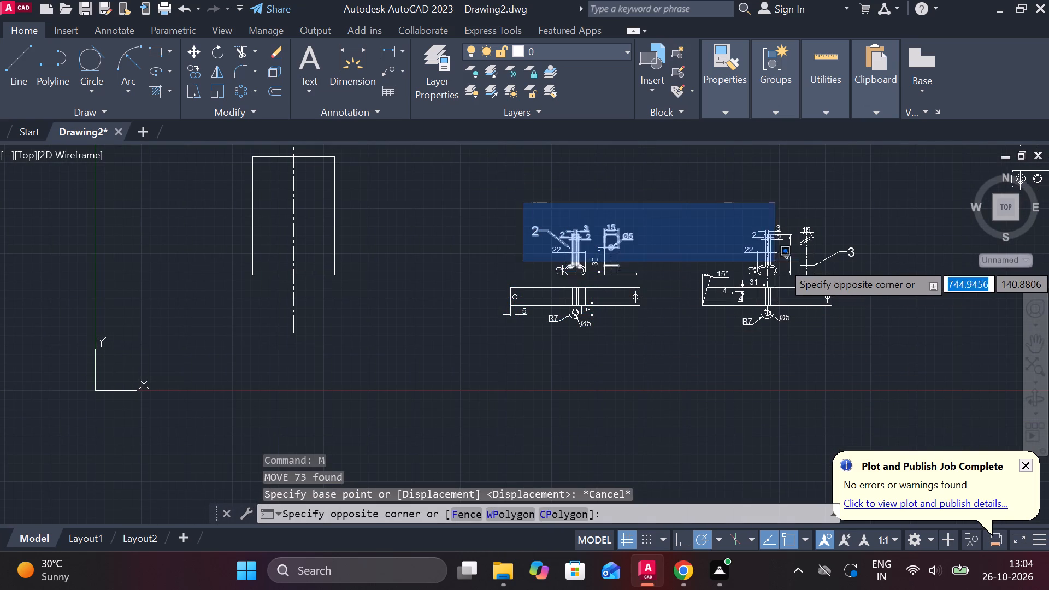
click(869, 276)
text(CO)
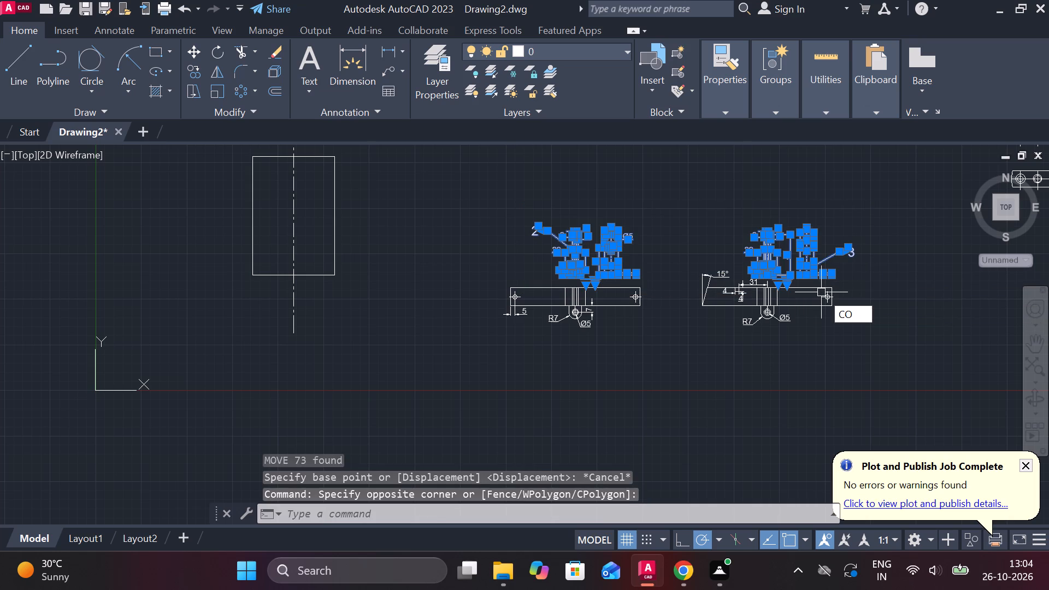
key(Return)
click(840, 340)
scroll(840, 340, down, 2)
scroll(532, 315, down, 3)
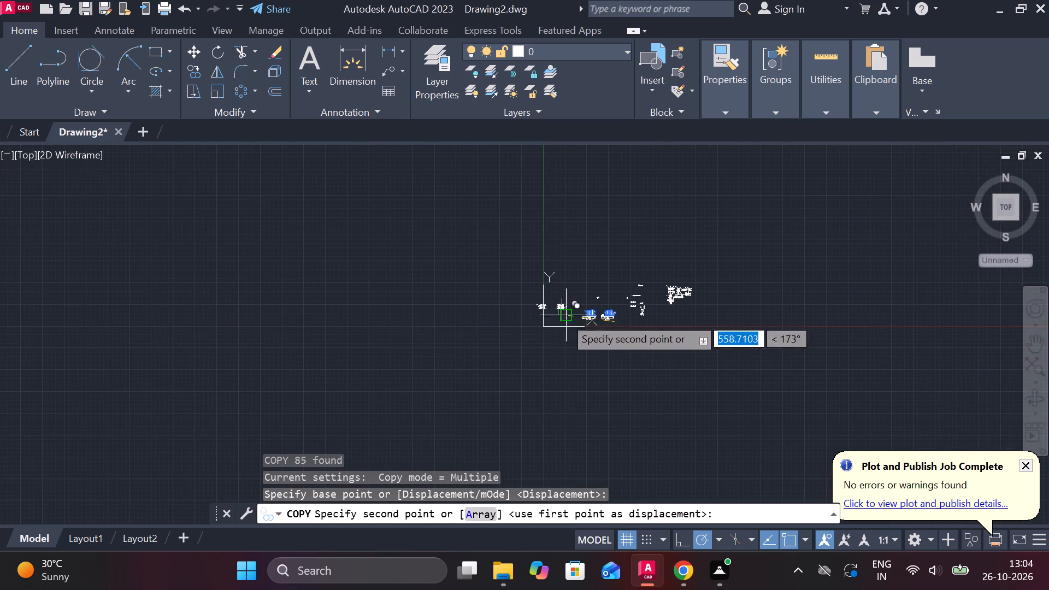
middle_drag(372, 312, 377, 314)
scroll(376, 314, down, 1)
scroll(459, 348, up, 2)
middle_drag(414, 310, 425, 312)
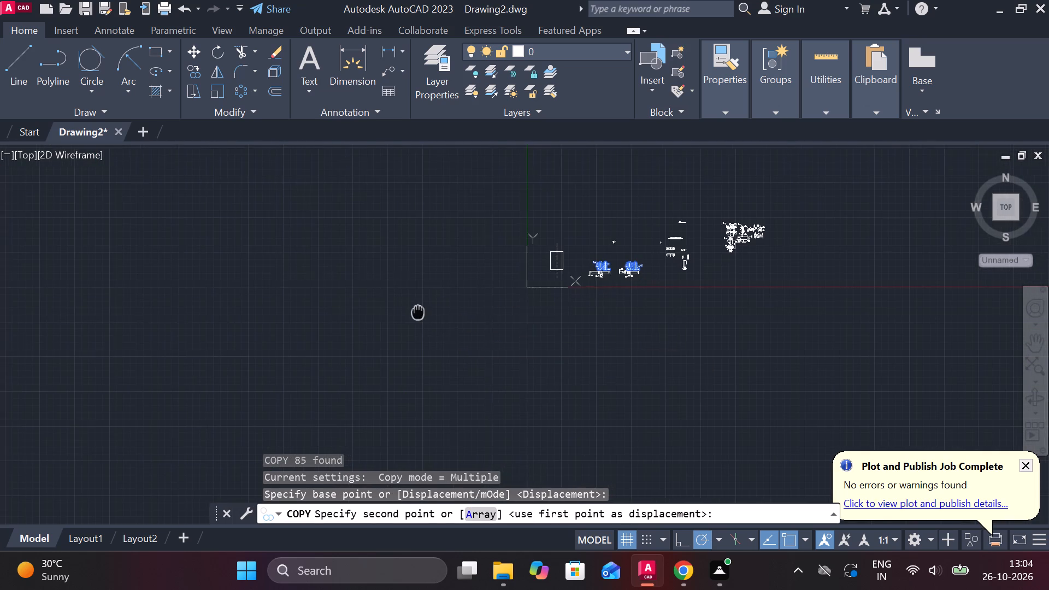
middle_drag(425, 312, 328, 333)
scroll(563, 252, up, 2)
click(583, 232)
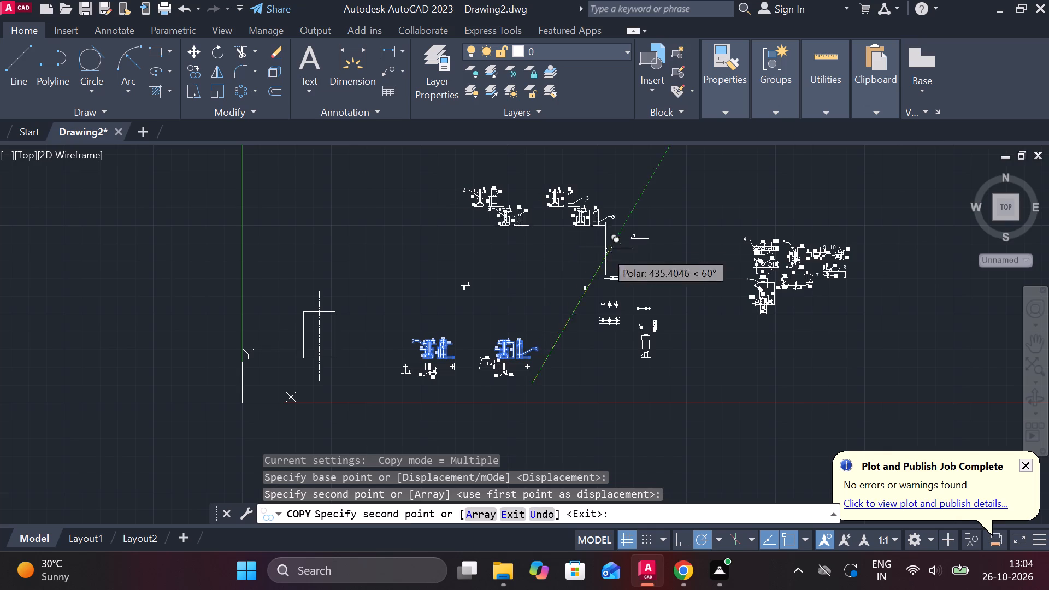
Move both original clip variants, with all their views, dimensions and labels 2 and 3, beside the group of numbered part drawings.
key(Escape)
click(546, 382)
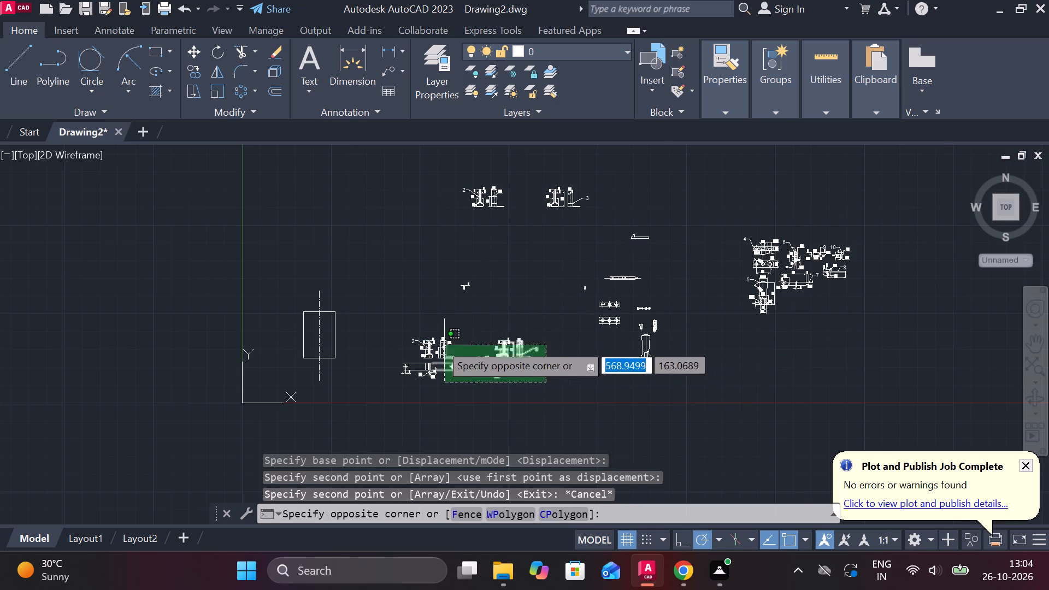
click(387, 332)
key(m)
key(Return)
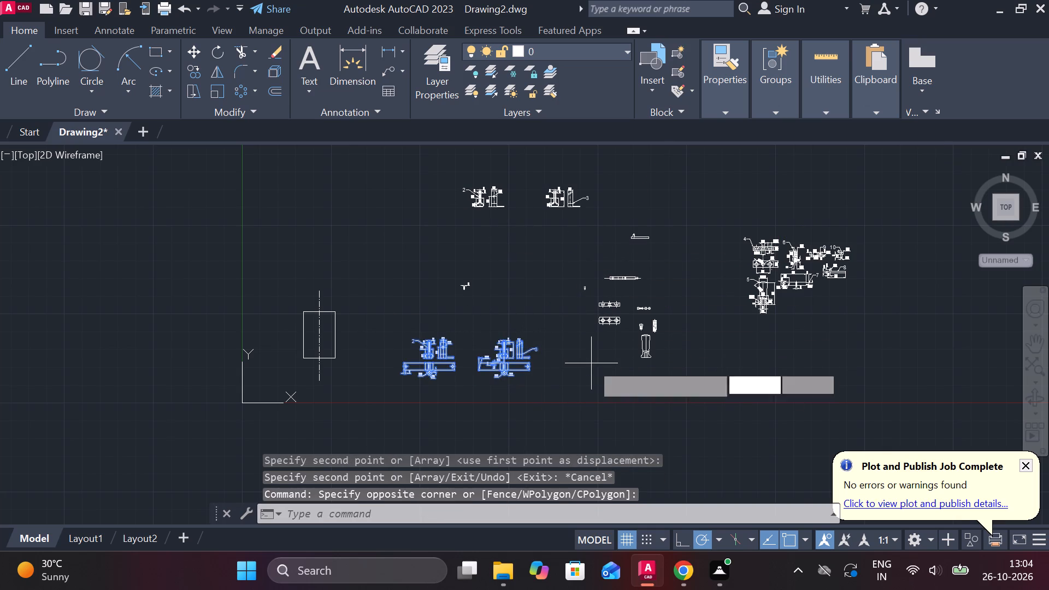
click(518, 405)
middle_drag(747, 400, 521, 468)
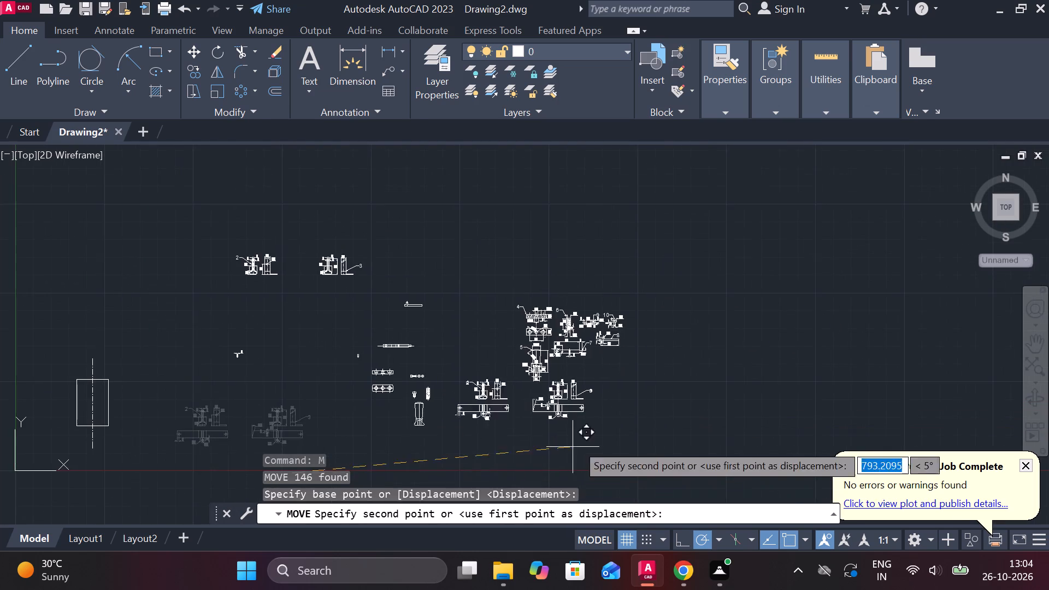
scroll(577, 441, up, 2)
middle_drag(812, 404, 741, 471)
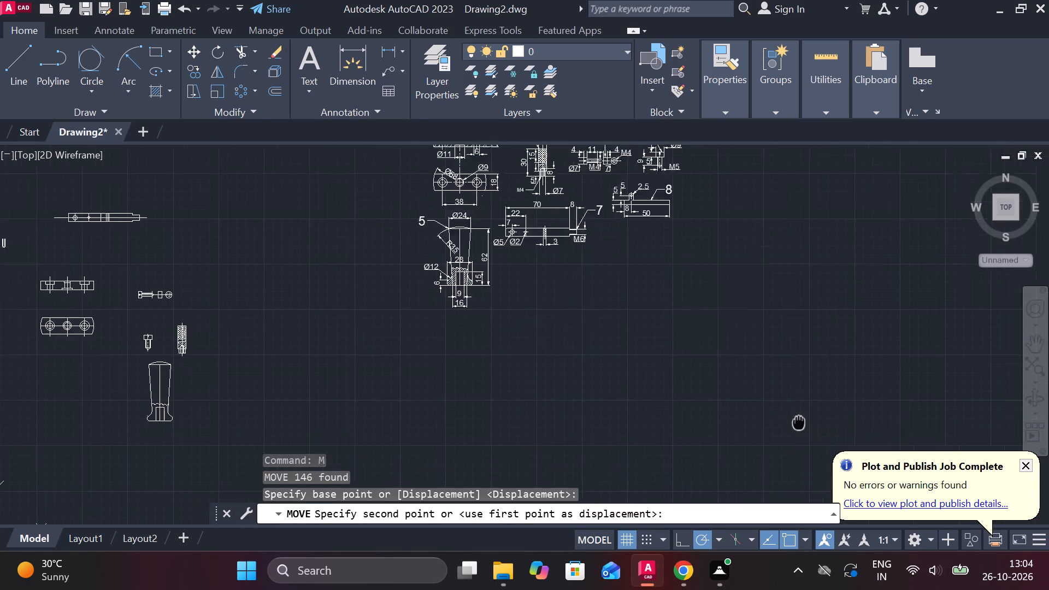
middle_drag(741, 471, 725, 483)
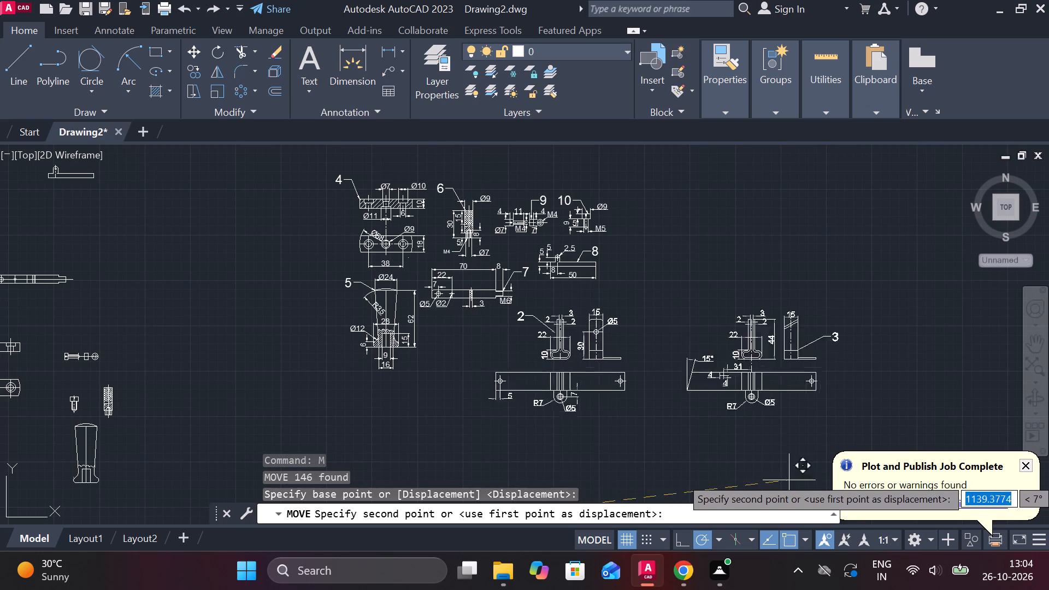
click(905, 363)
middle_drag(905, 374, 744, 359)
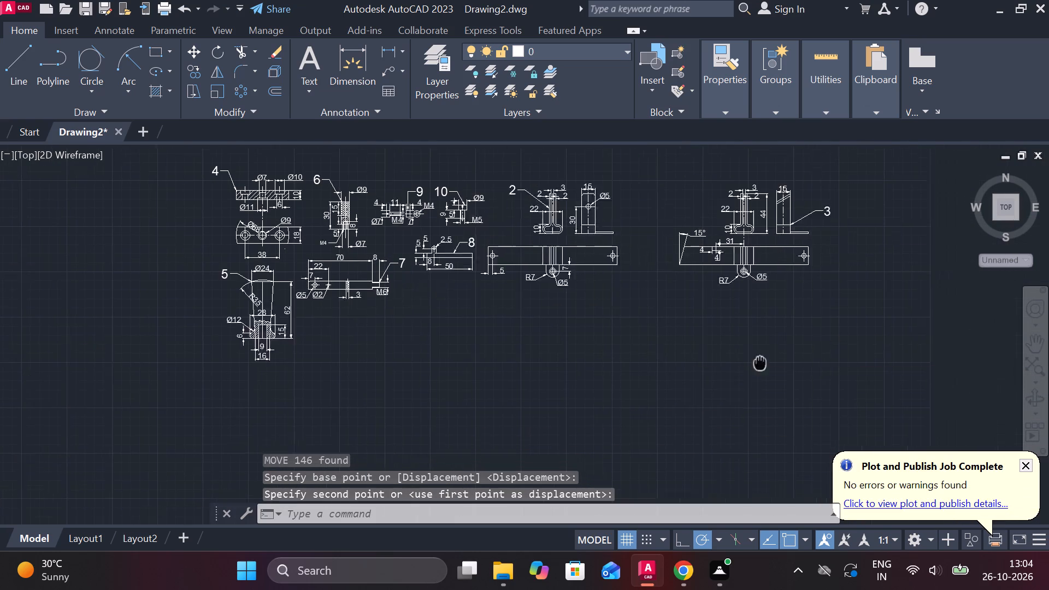
middle_drag(744, 359, 744, 358)
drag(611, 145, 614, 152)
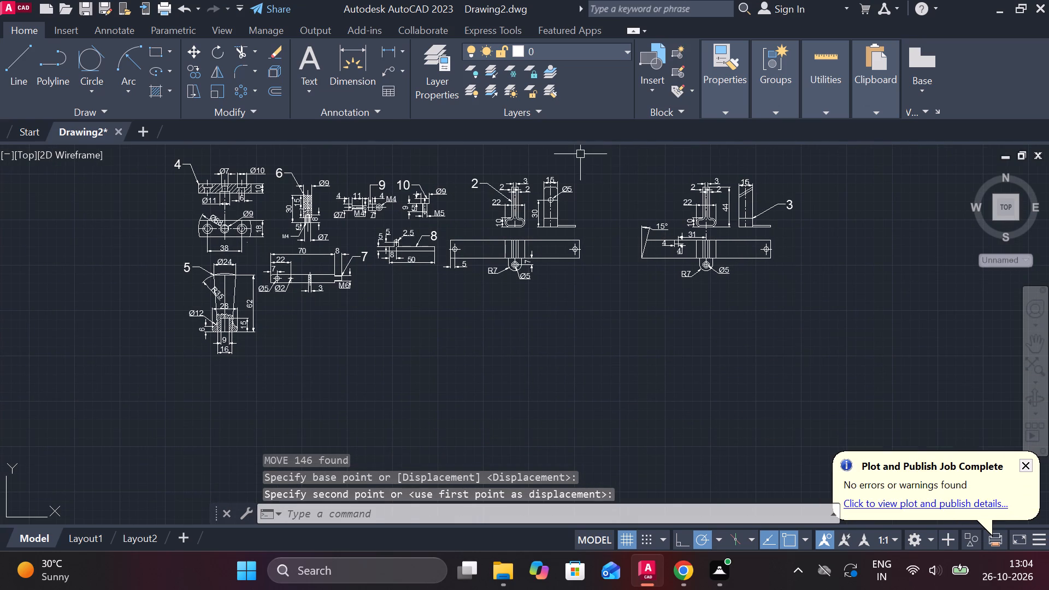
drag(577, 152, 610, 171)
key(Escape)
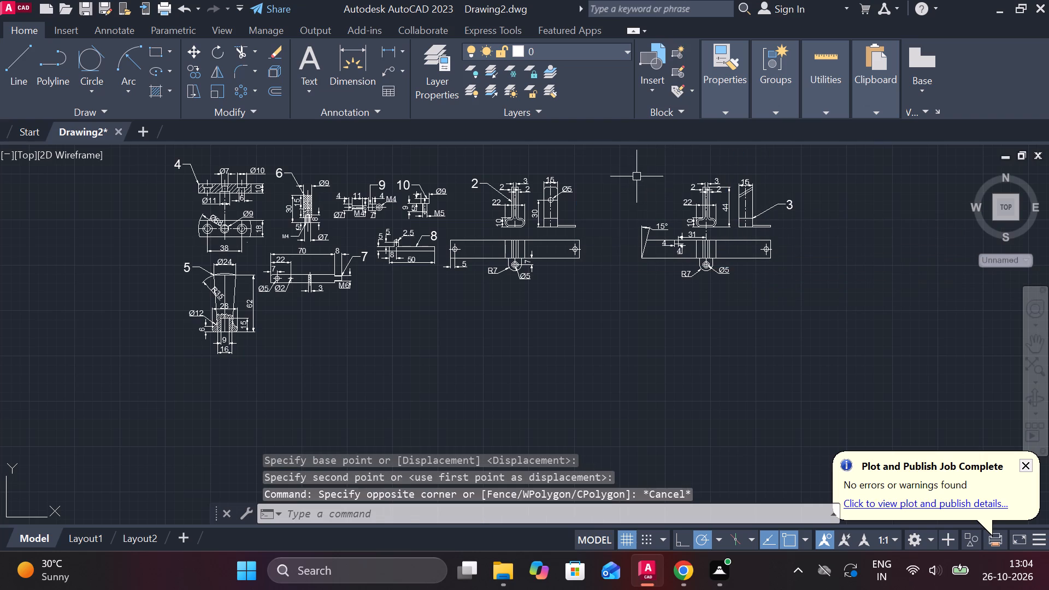
Move the slanted clip variant labelled 3, with its three views and dimensions, into the space below part 7.
click(628, 167)
double_click(824, 293)
key(m)
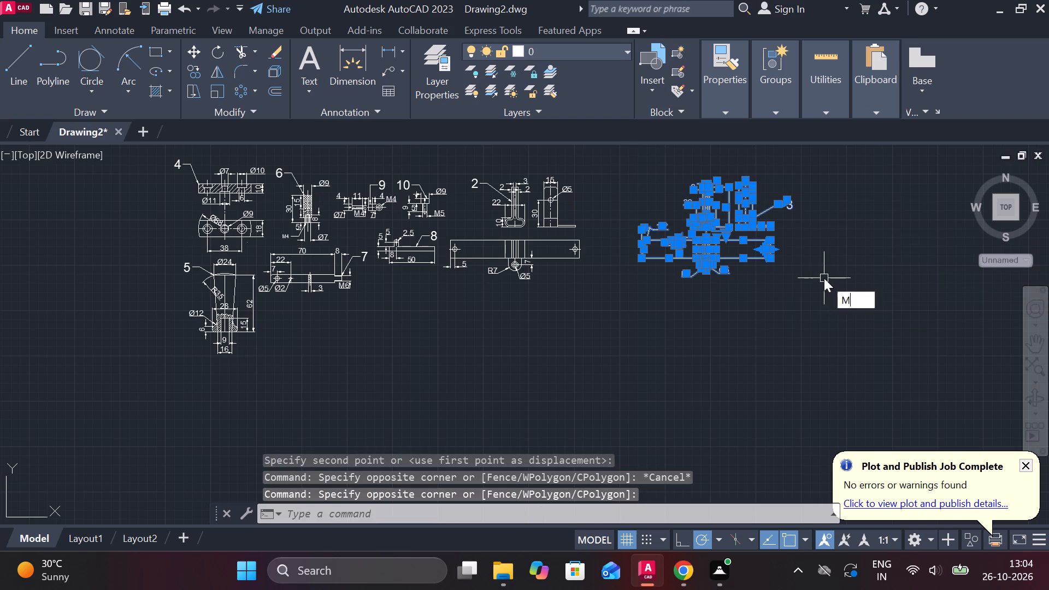
key(Return)
click(824, 278)
middle_drag(621, 414, 768, 405)
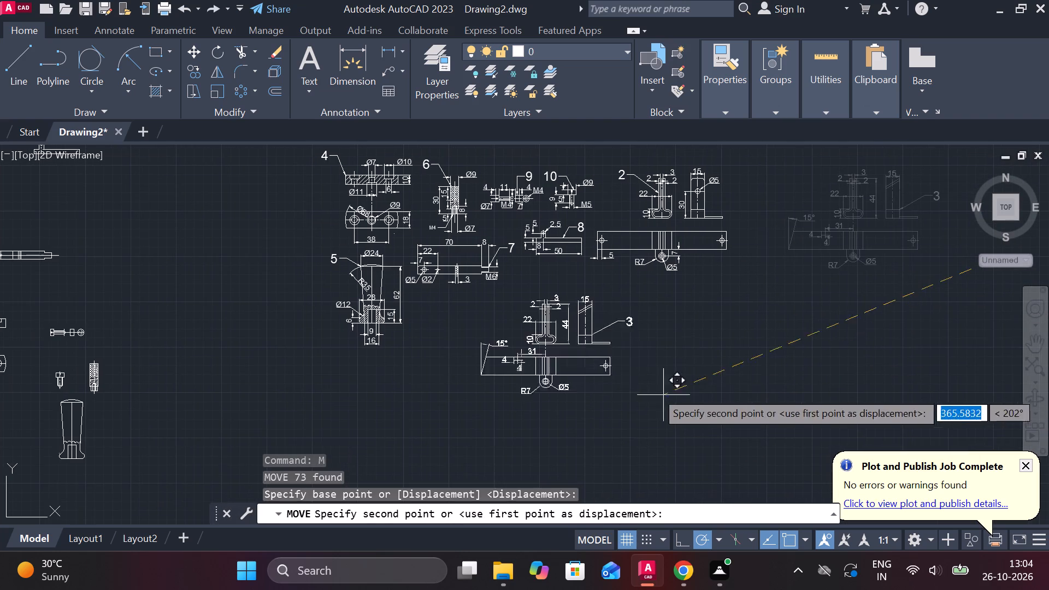
click(577, 393)
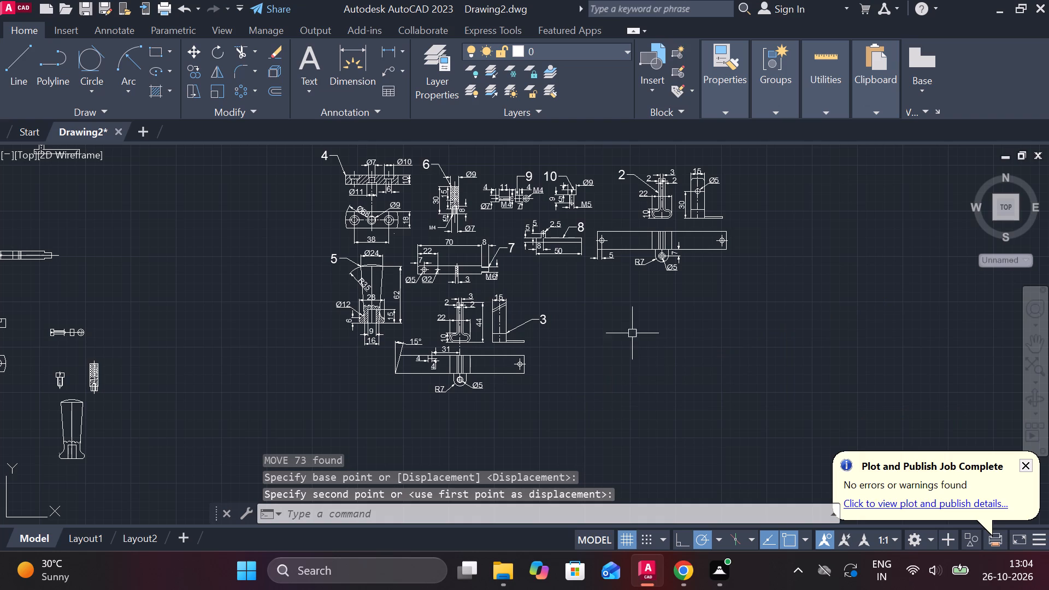
Examine the copied front and side views of clips 2 and 3, including the hole diameter dimension.
middle_drag(612, 310, 855, 294)
scroll(660, 318, down, 1)
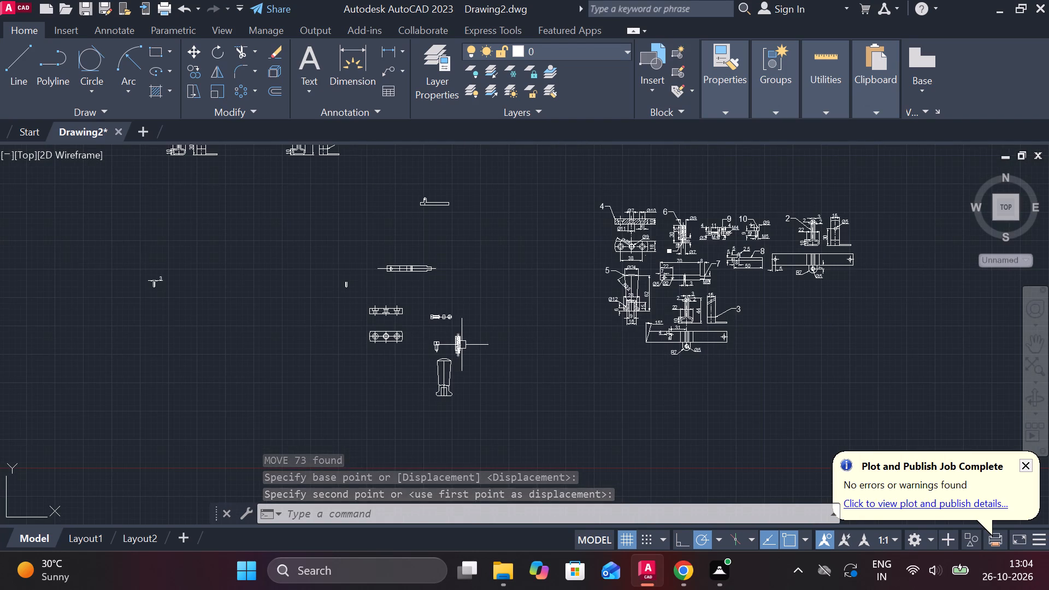
middle_drag(474, 263, 554, 470)
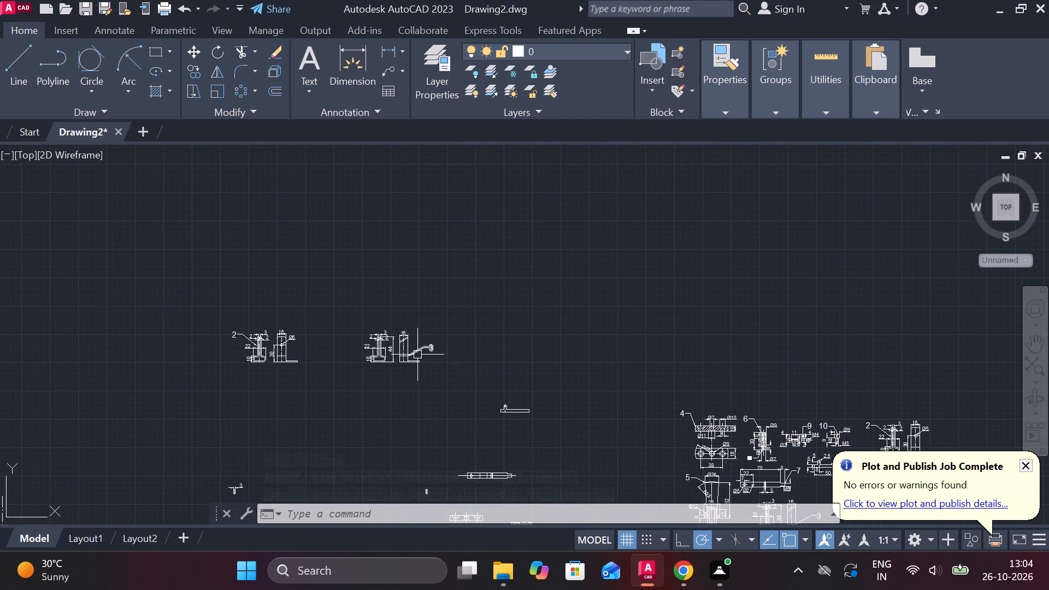
scroll(422, 355, down, 2)
scroll(316, 405, up, 4)
middle_drag(416, 374, 433, 506)
middle_drag(632, 264, 616, 328)
click(622, 282)
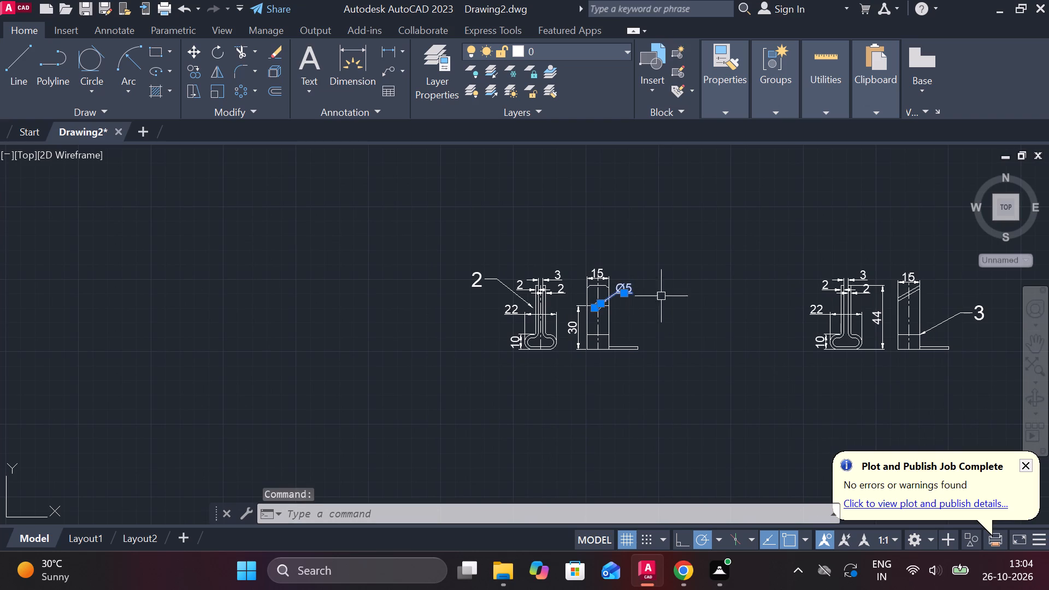
key(Escape)
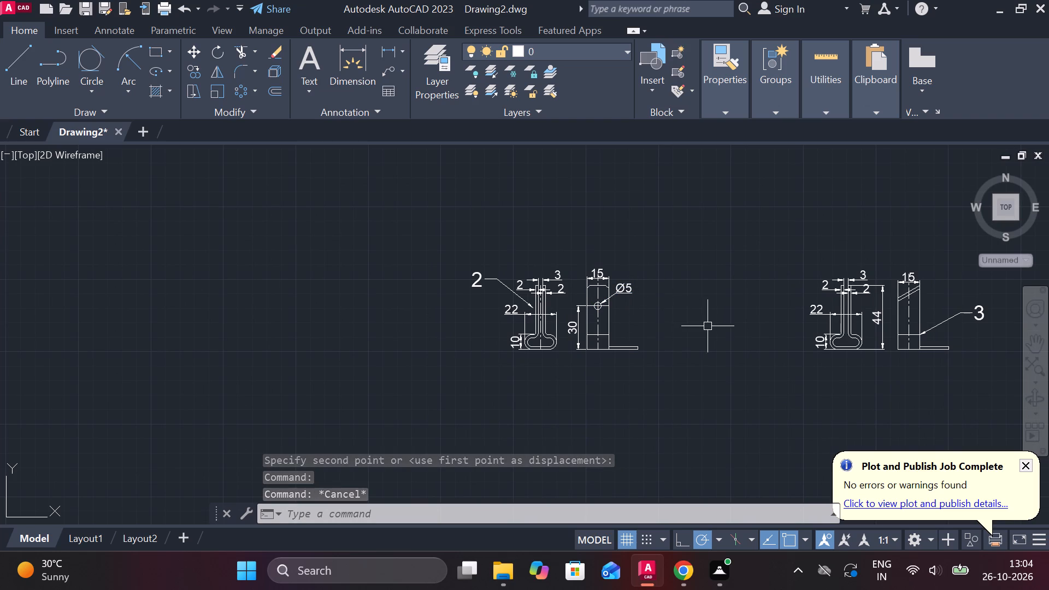
Draw an upright rectangle 18 wide and 130 high with lines in the empty space beyond the numbered part drawings.
scroll(708, 328, down, 3)
middle_drag(694, 369, 668, 203)
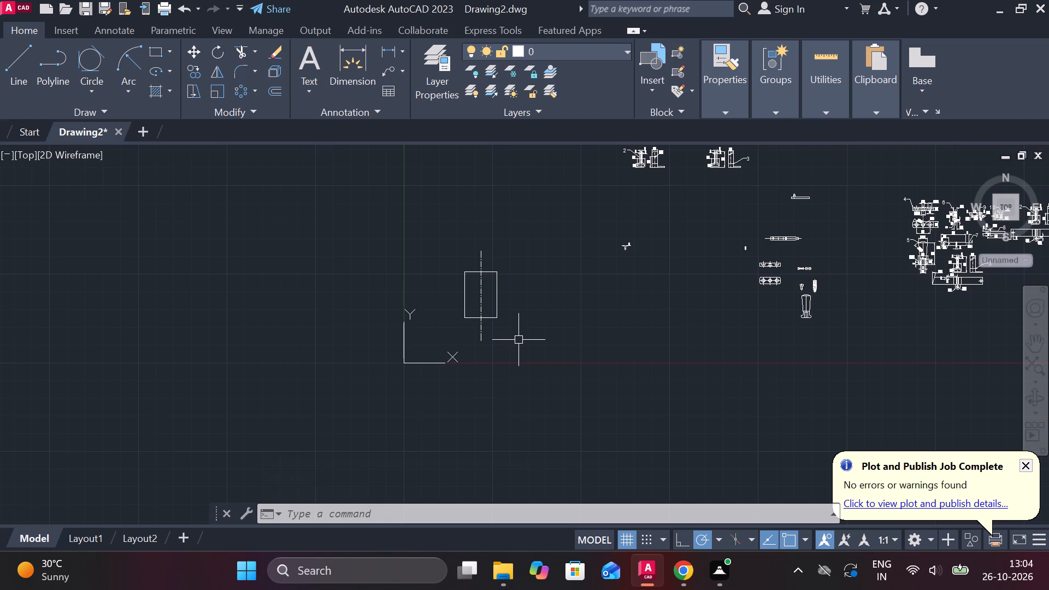
middle_drag(598, 355, 299, 247)
middle_drag(459, 212, 369, 318)
middle_drag(562, 298, 304, 327)
key(l)
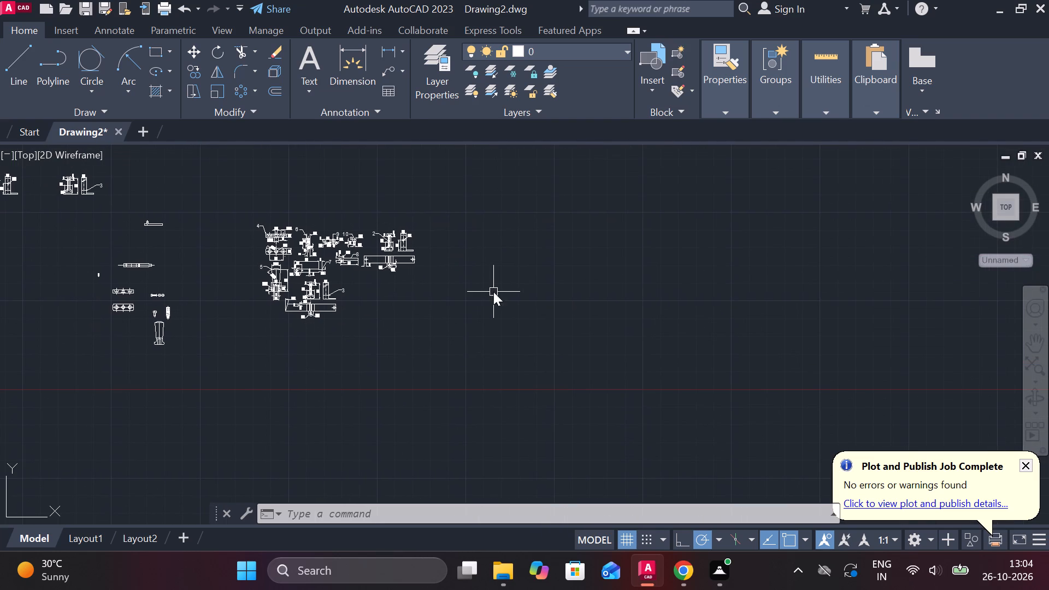
key(Return)
click(486, 250)
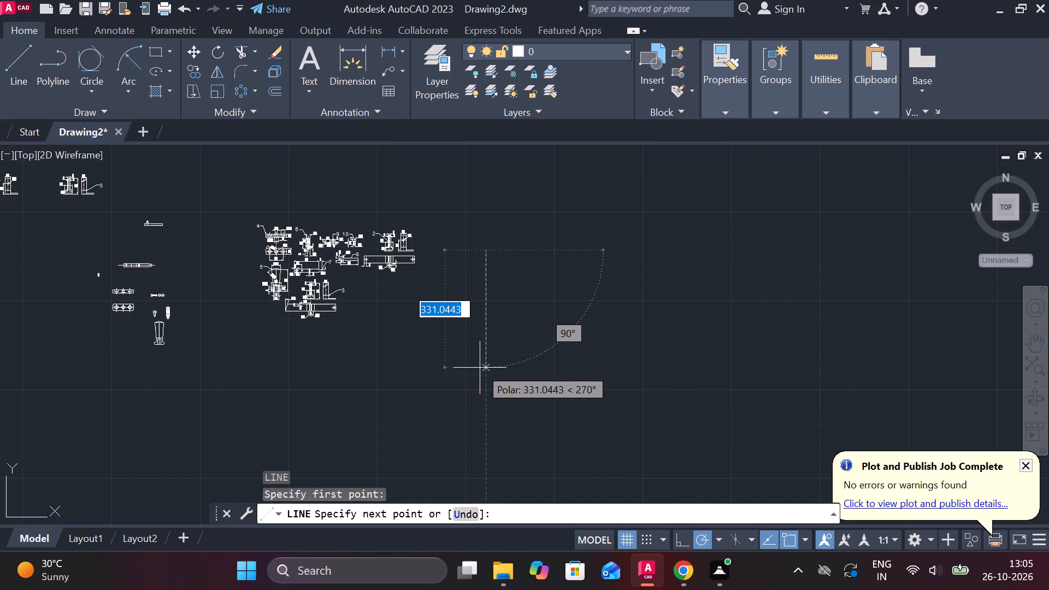
text(130)
key(Return)
scroll(496, 265, up, 3)
text(18)
key(Return)
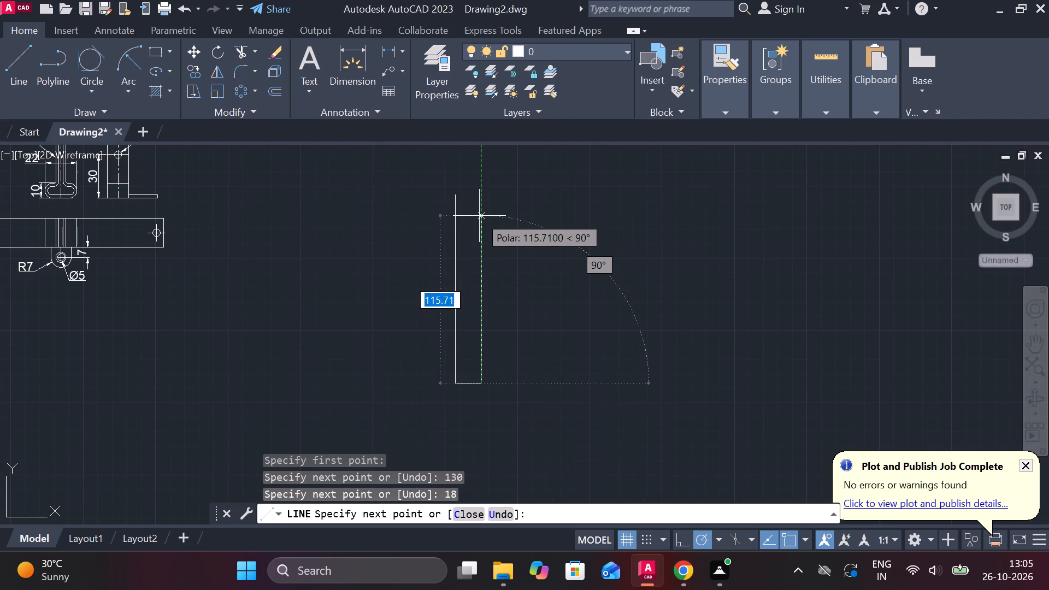
text(130)
key(Return)
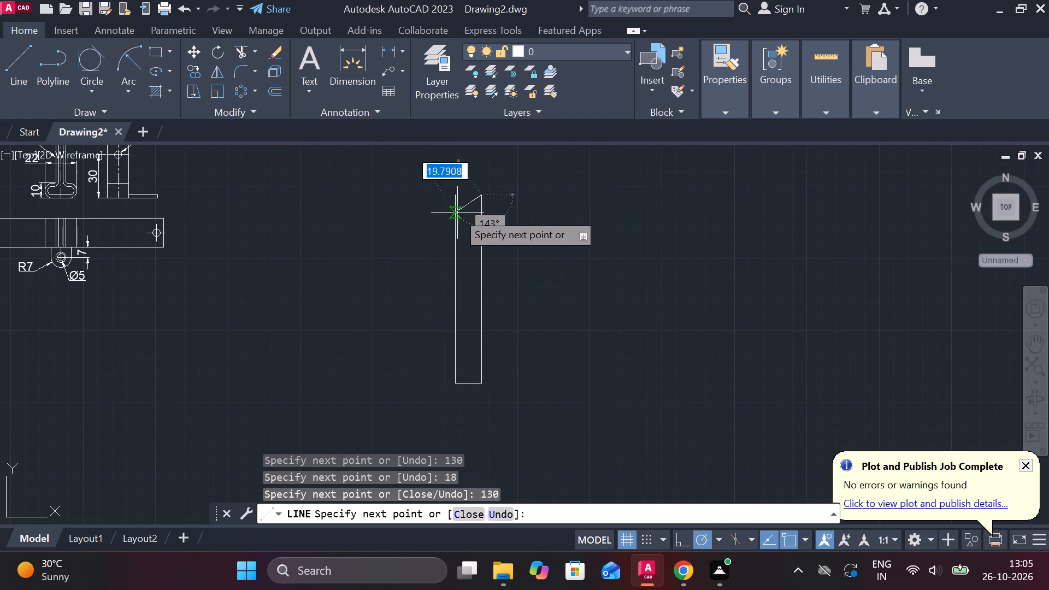
click(455, 195)
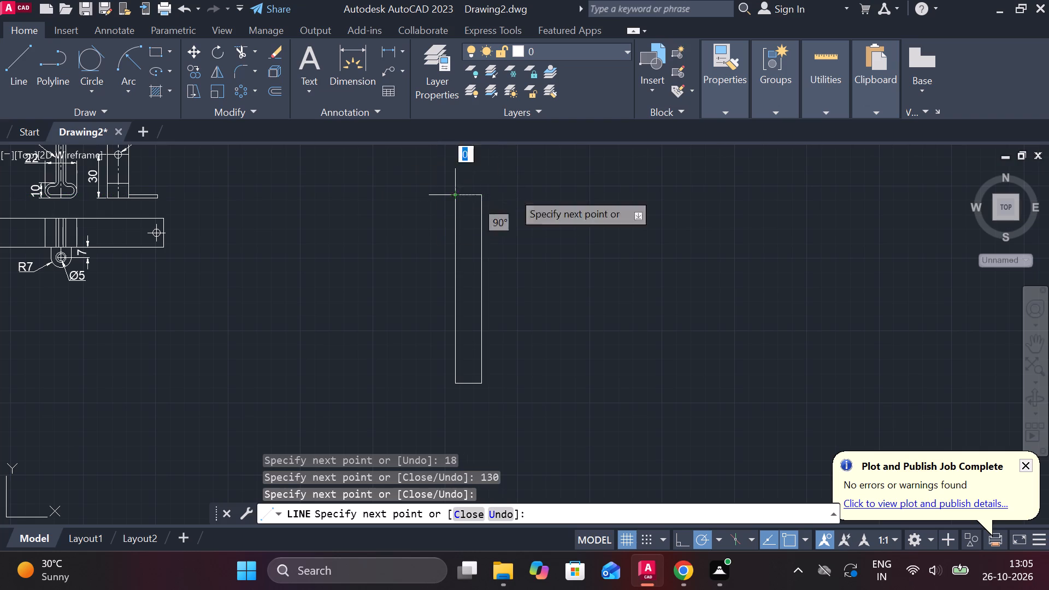
key(Escape)
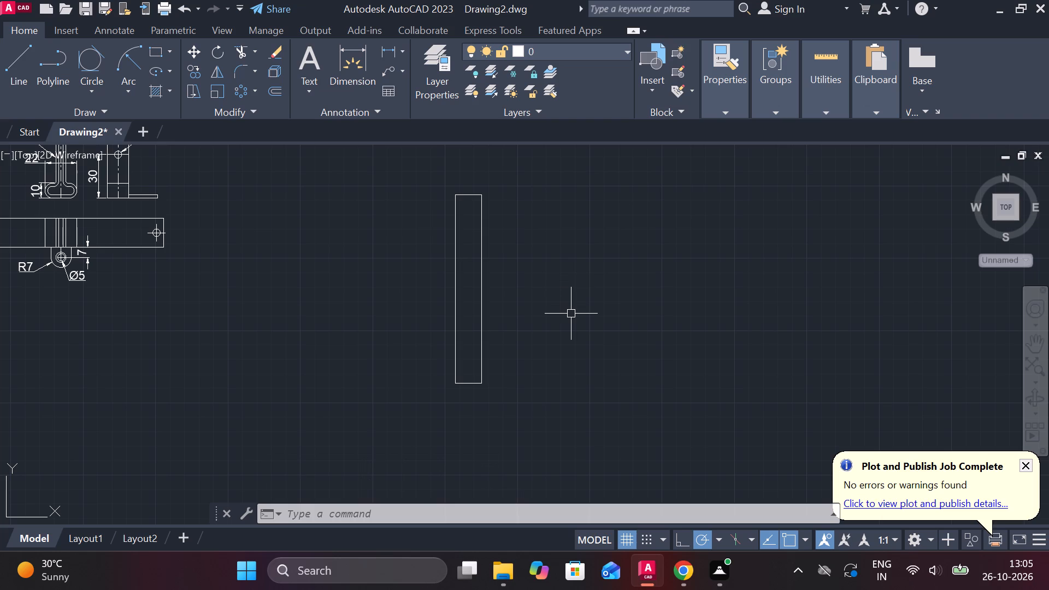
Offset the rectangle's bottom edge 40 upward inside the rectangle.
click(461, 386)
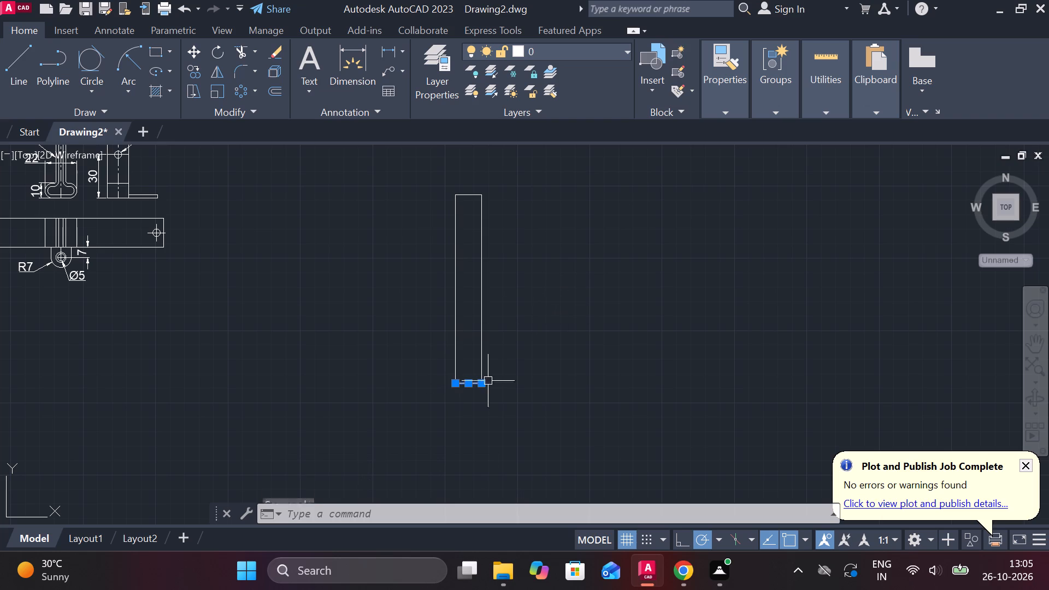
key(o)
key(Return)
key(Return)
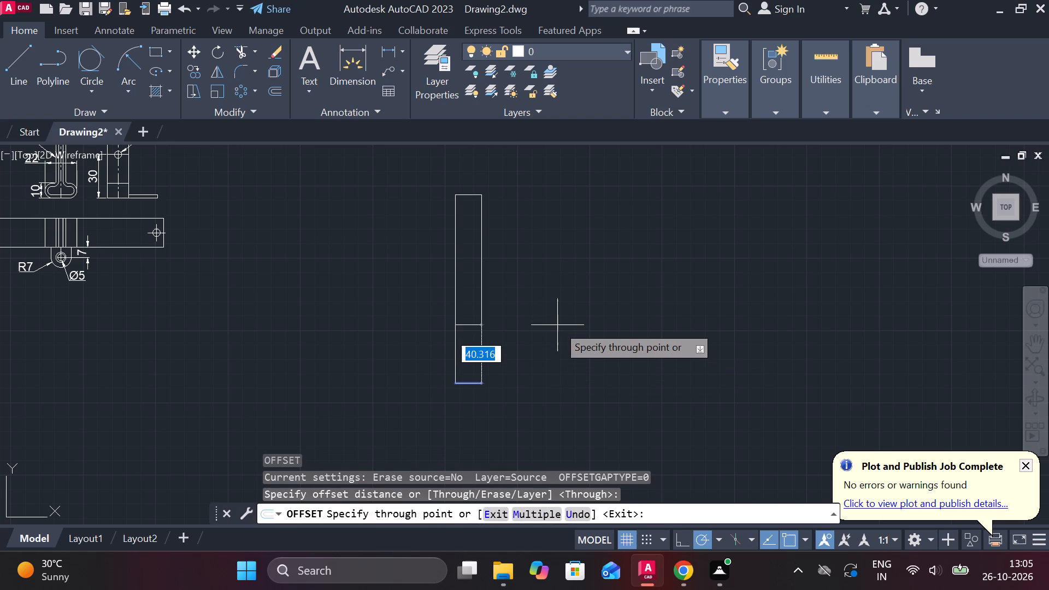
text(40)
key(Return)
key(backslash)
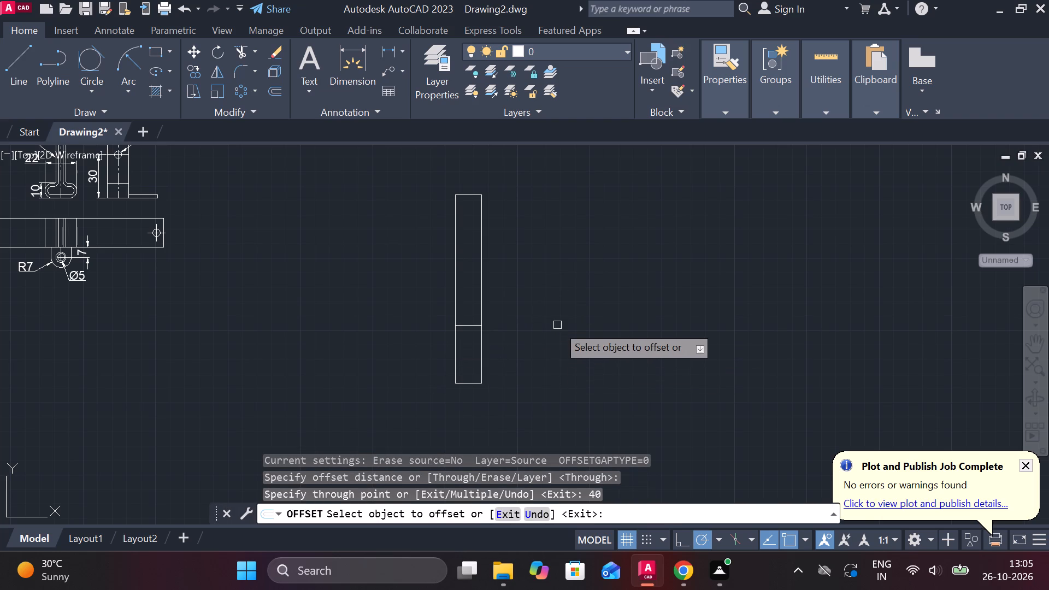
key(Escape)
Stretch both ends of the offset line outward past the rectangle's sides, the right end by about 72.
click(469, 328)
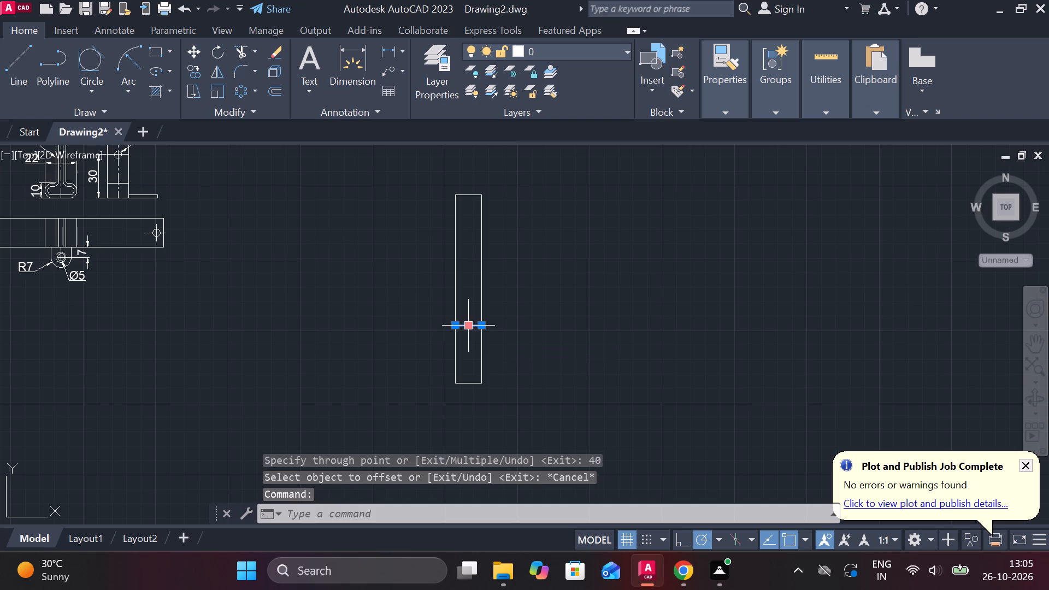
click(478, 325)
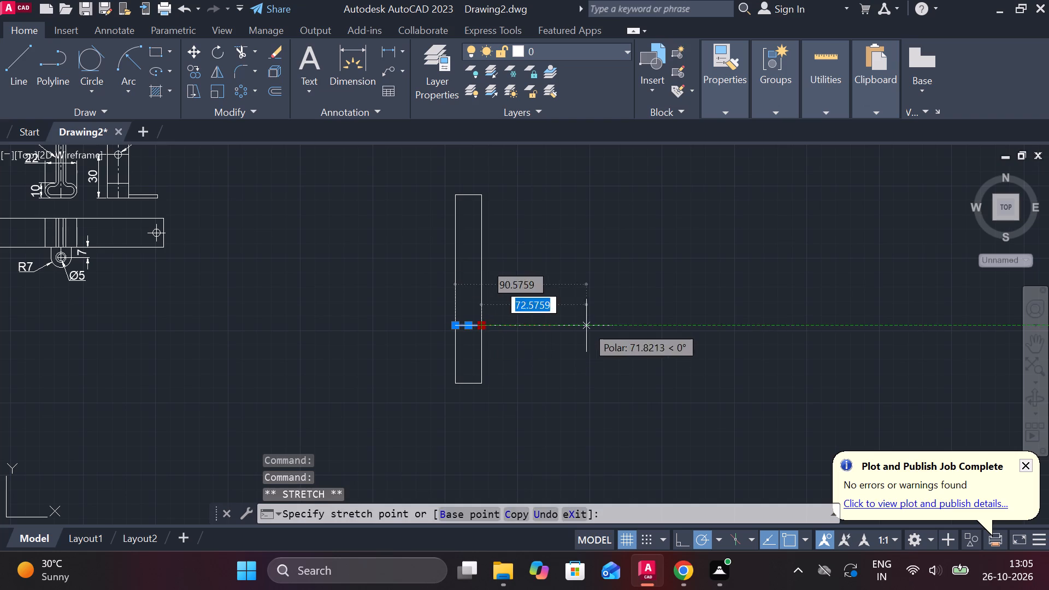
click(586, 326)
key(Escape)
click(469, 328)
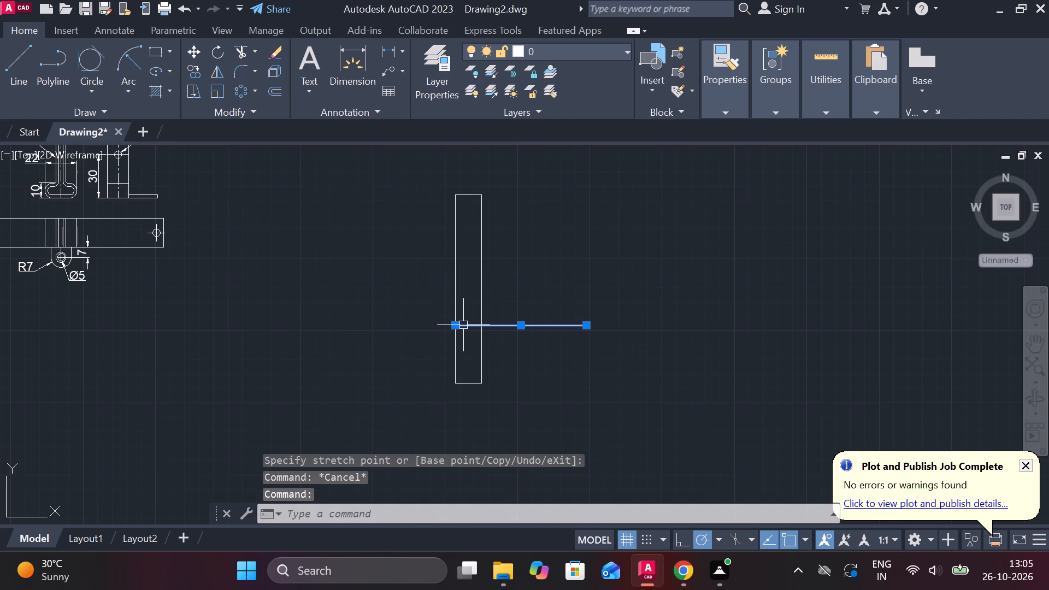
click(452, 325)
click(381, 325)
scroll(432, 333, down, 1)
scroll(501, 363, down, 3)
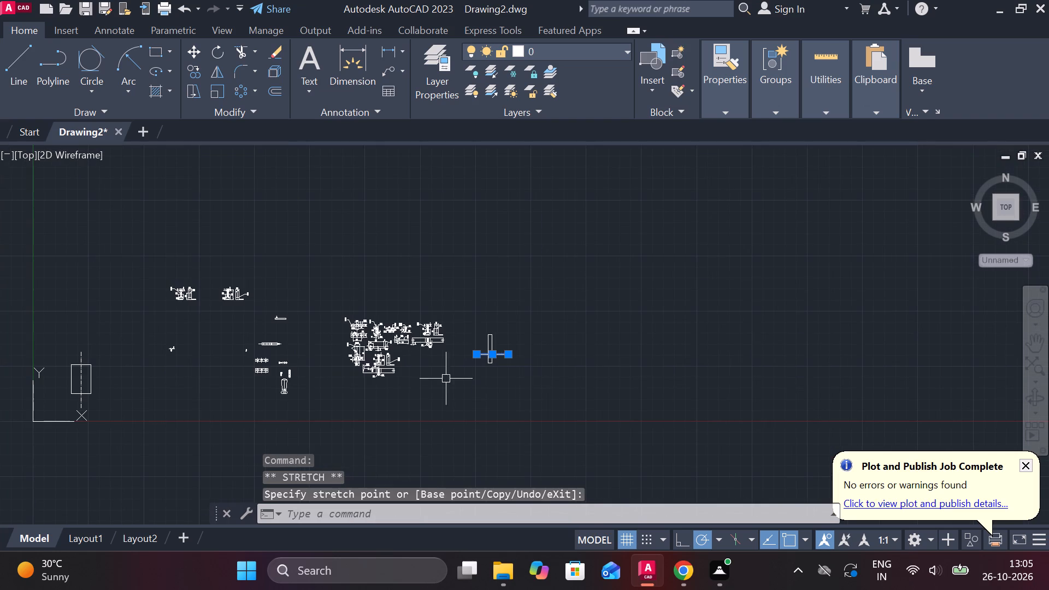
key(Escape)
Examine the undimensioned part views and the numbered part drawings across the model space.
middle_drag(256, 352, 423, 362)
scroll(426, 365, up, 3)
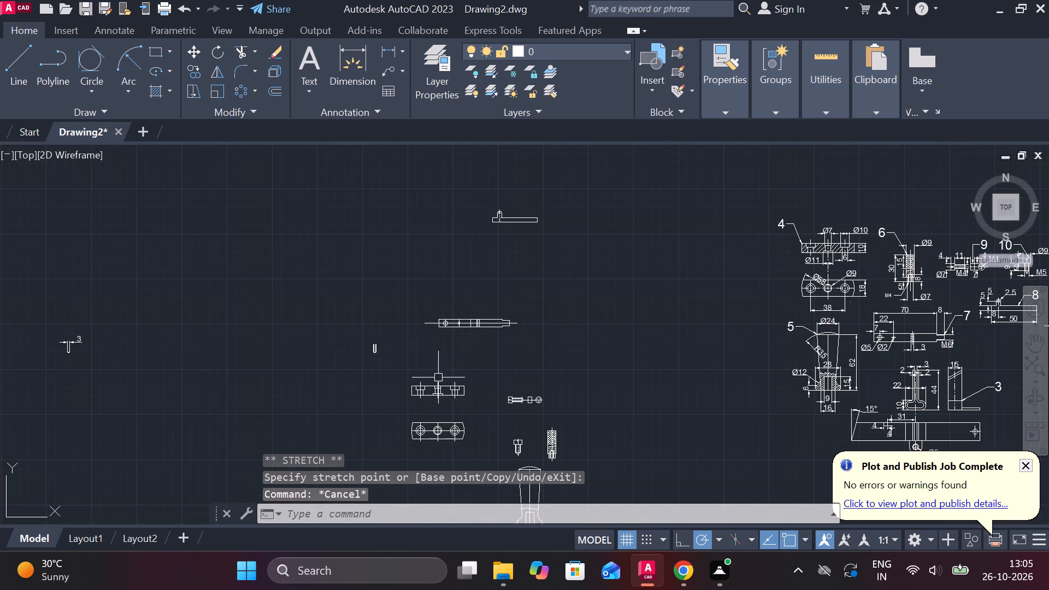
middle_drag(447, 390, 480, 293)
scroll(464, 340, down, 1)
middle_drag(355, 333, 375, 335)
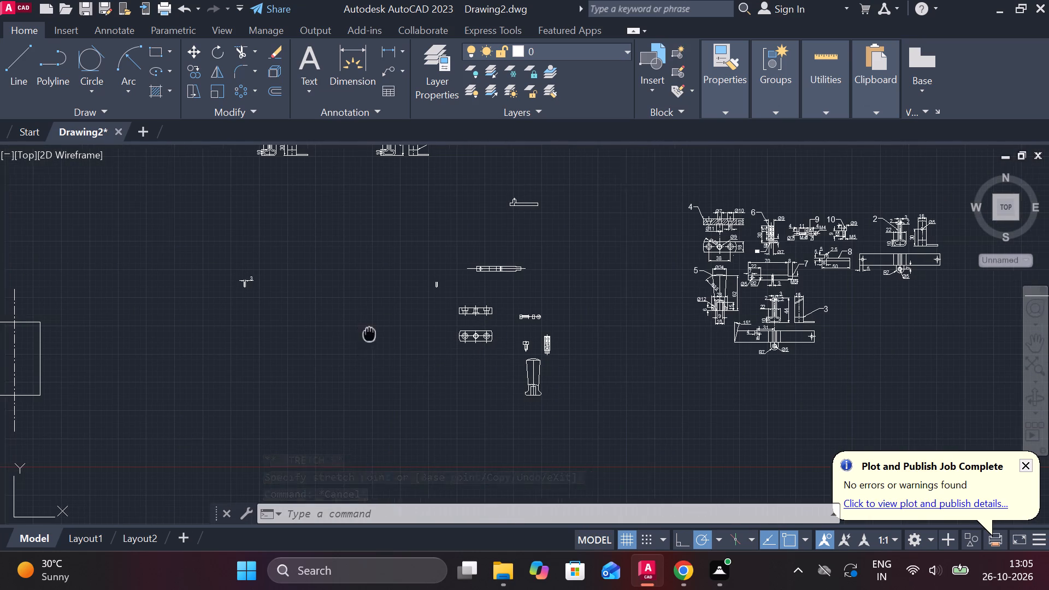
middle_drag(375, 335, 686, 418)
scroll(592, 373, up, 3)
scroll(568, 334, down, 2)
middle_drag(598, 287, 538, 340)
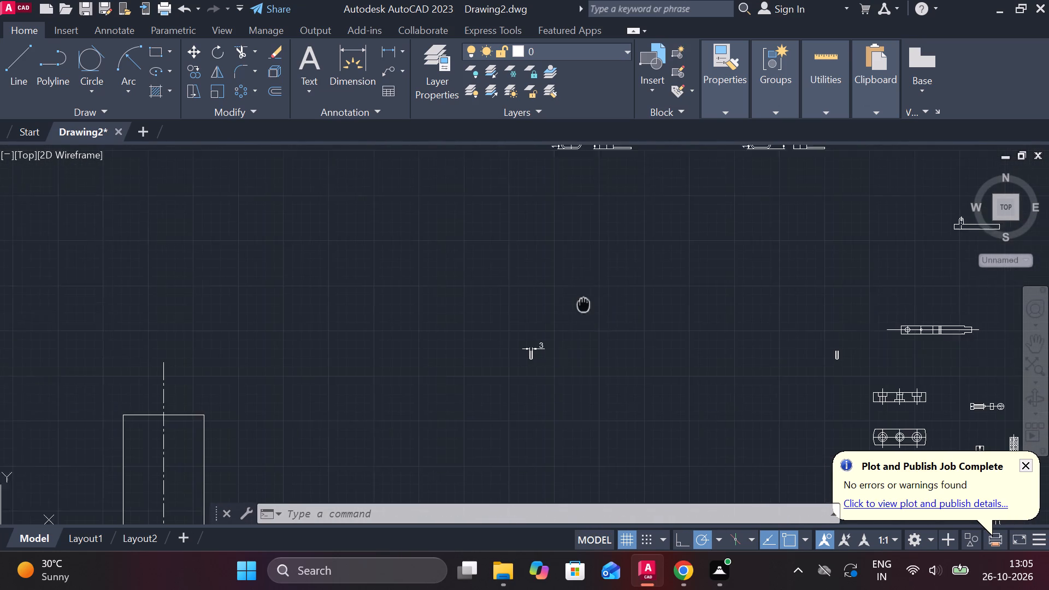
middle_drag(538, 340, 369, 449)
scroll(503, 311, down, 3)
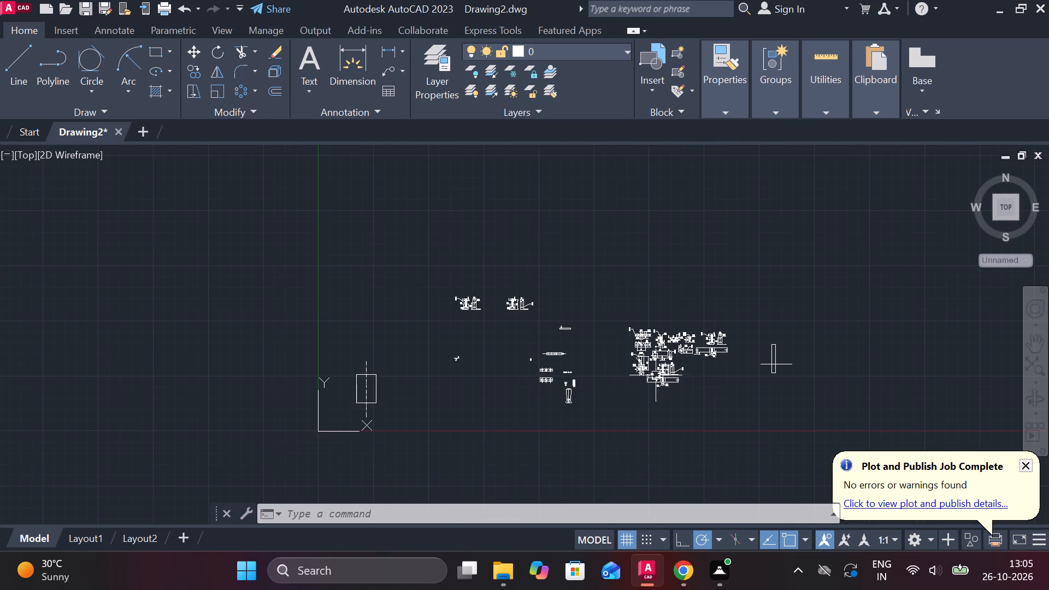
scroll(639, 374, up, 2)
scroll(490, 295, up, 2)
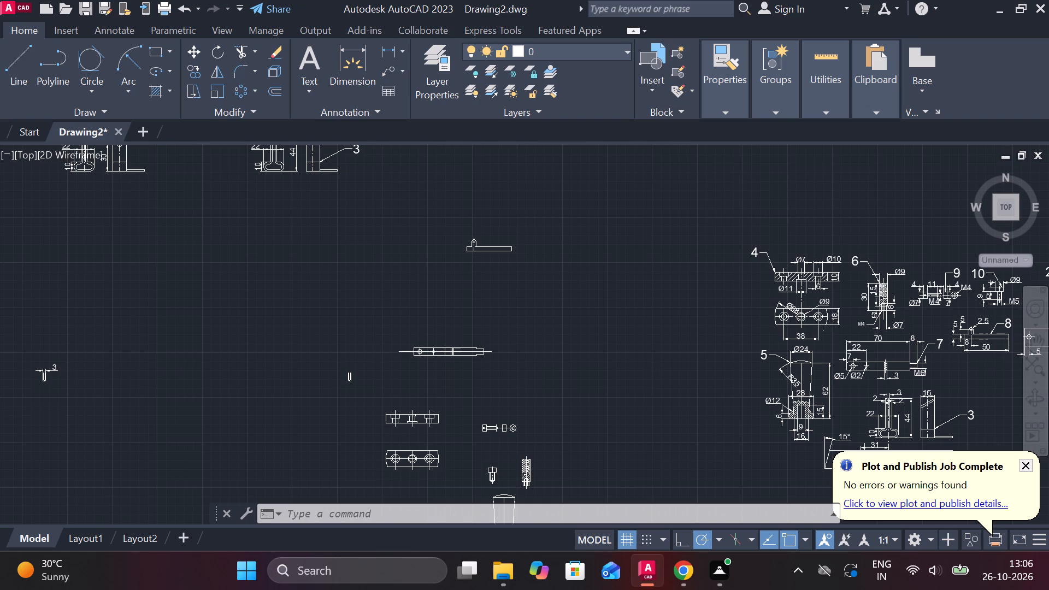
scroll(490, 295, down, 1)
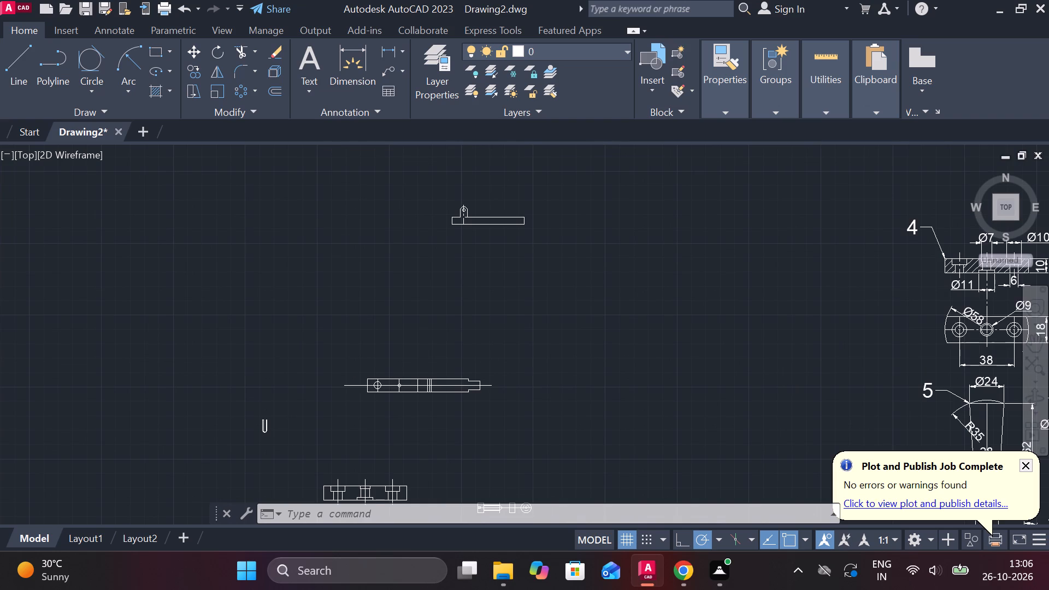
Rotate the undimensioned stepped bar view with the two holes 90° about its holed end so it stands upright.
scroll(517, 295, down, 1)
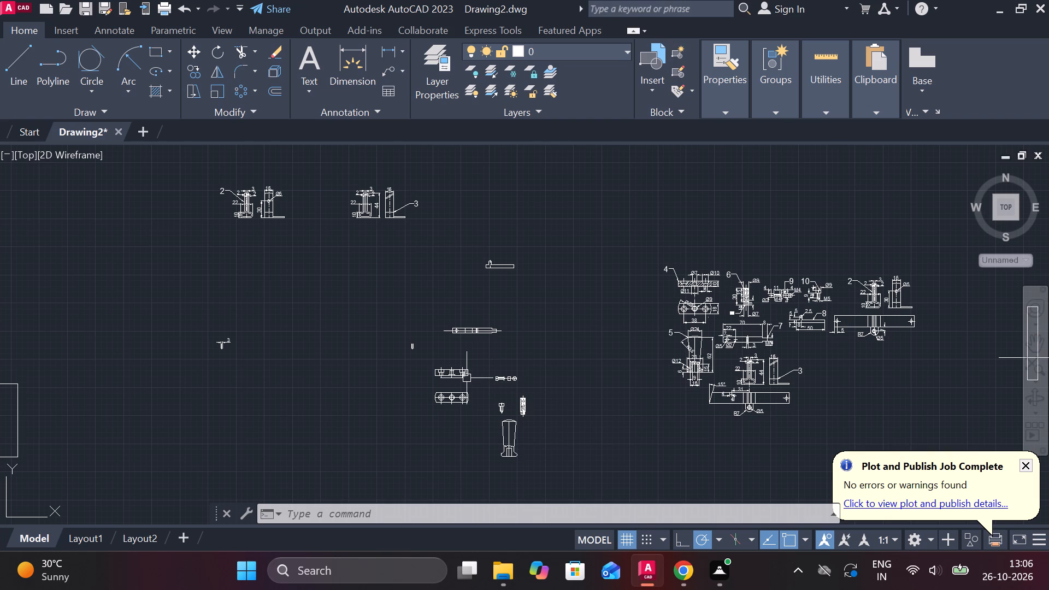
scroll(620, 380, up, 2)
middle_drag(636, 380, 293, 394)
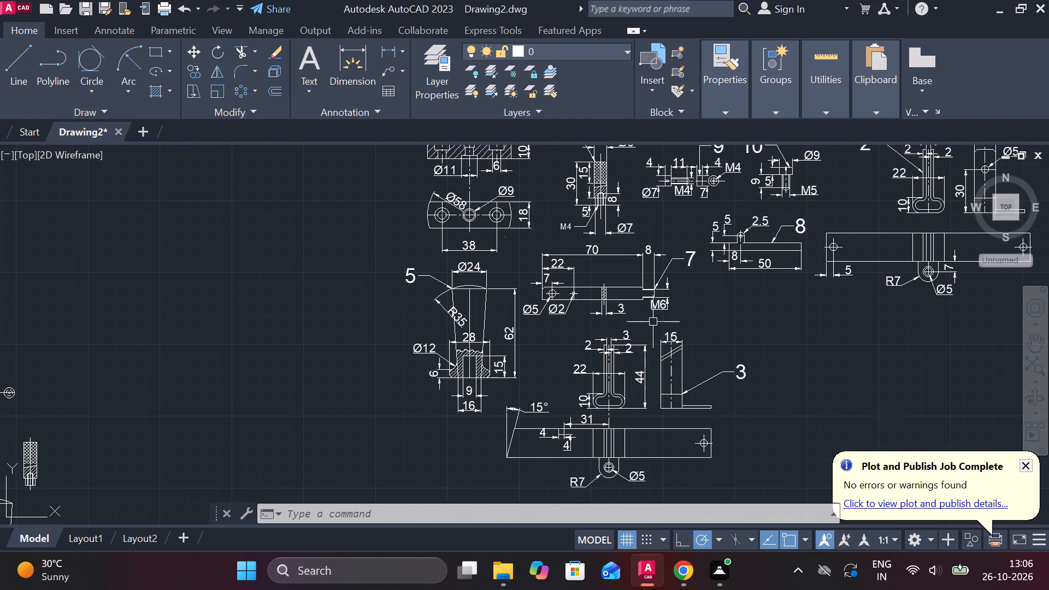
scroll(531, 335, down, 2)
middle_drag(266, 352, 452, 380)
scroll(493, 410, up, 2)
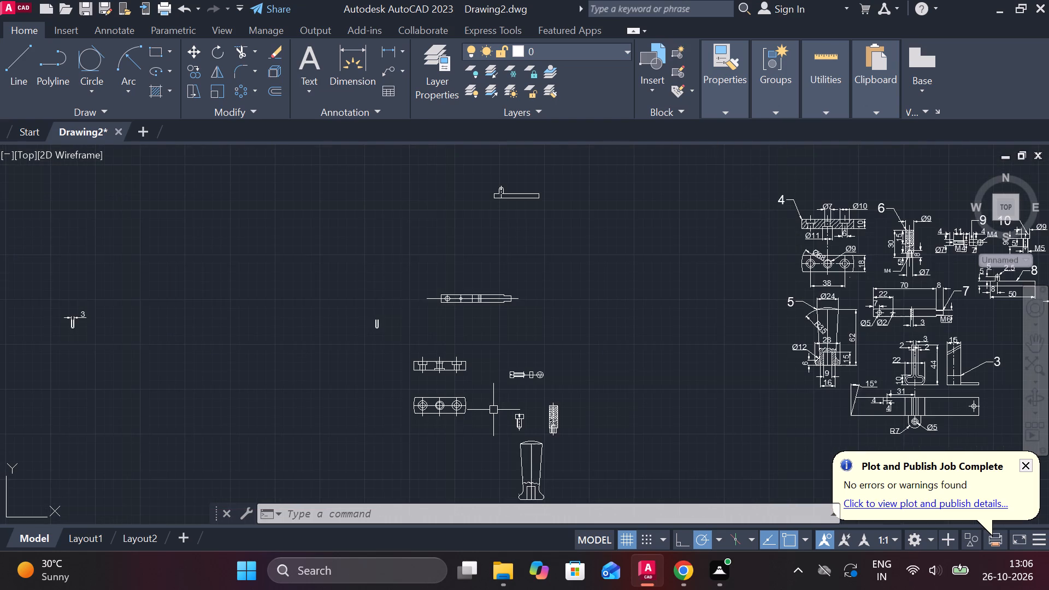
middle_drag(492, 404, 566, 440)
scroll(557, 301, up, 2)
middle_drag(550, 304, 540, 337)
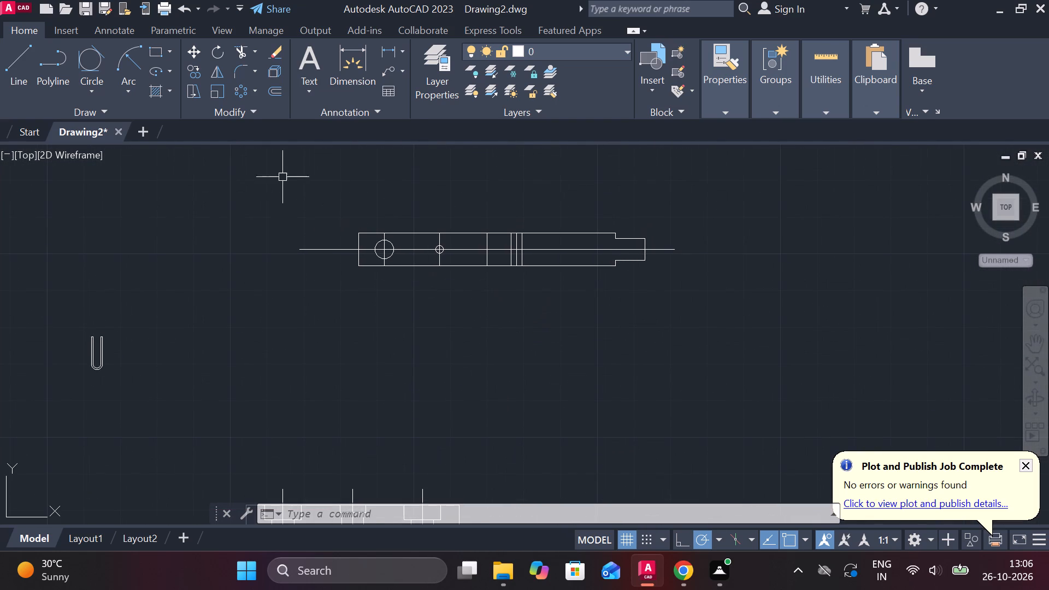
drag(282, 175, 293, 214)
click(753, 381)
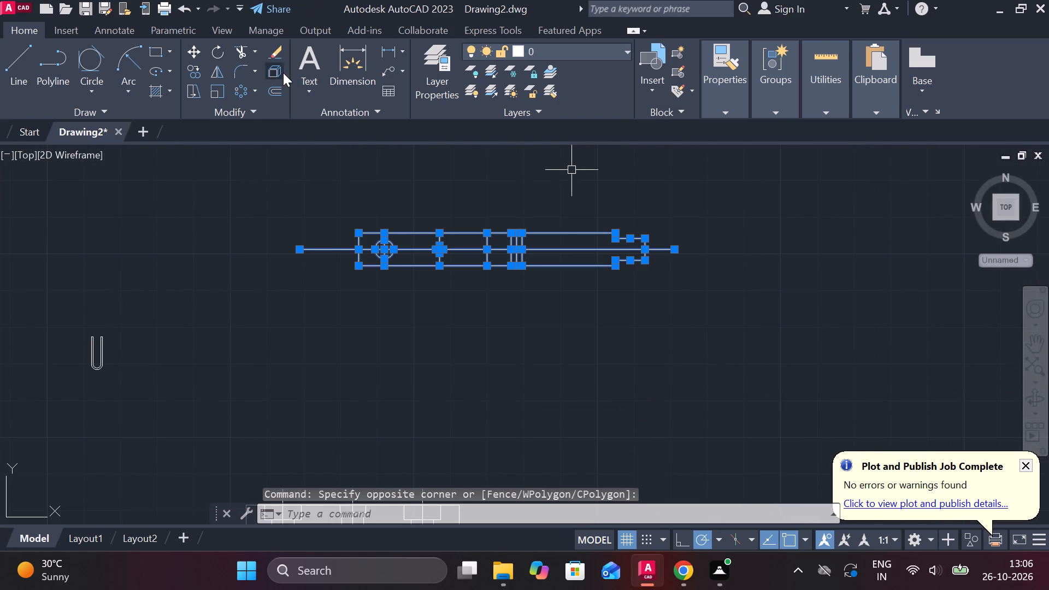
click(209, 57)
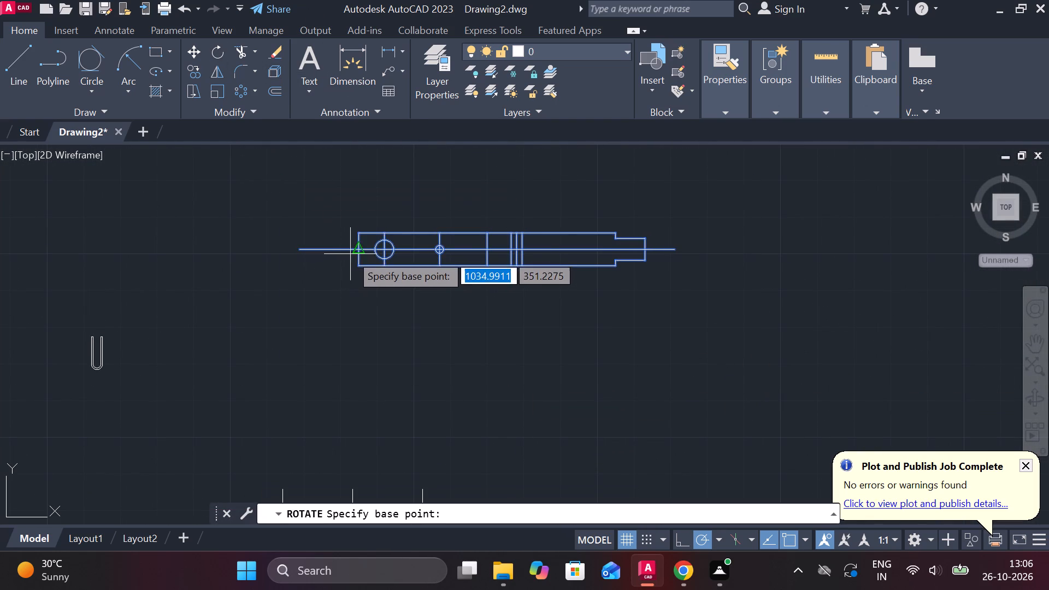
click(350, 254)
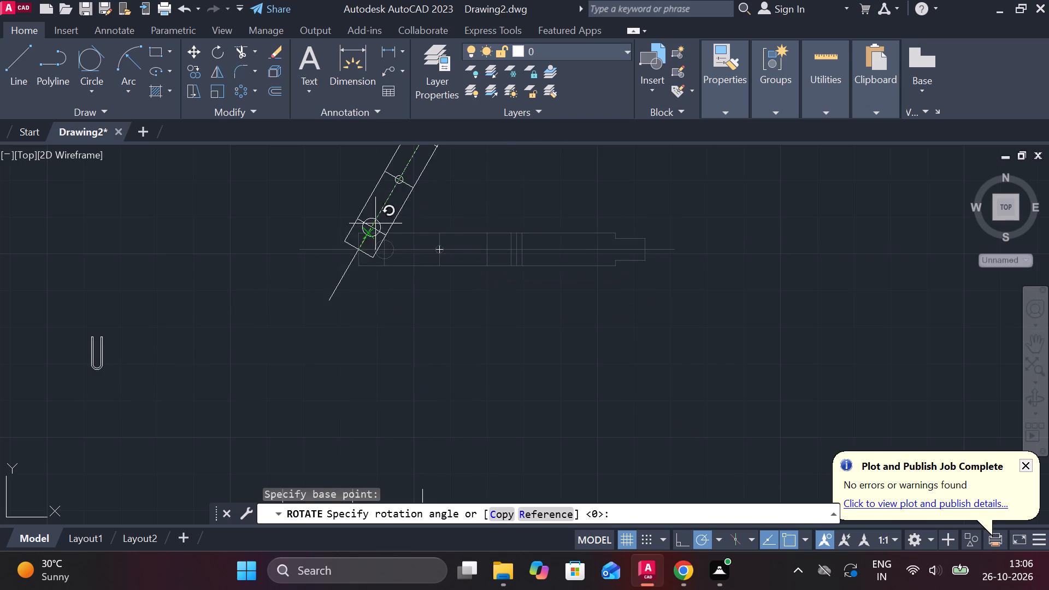
middle_drag(382, 253, 361, 354)
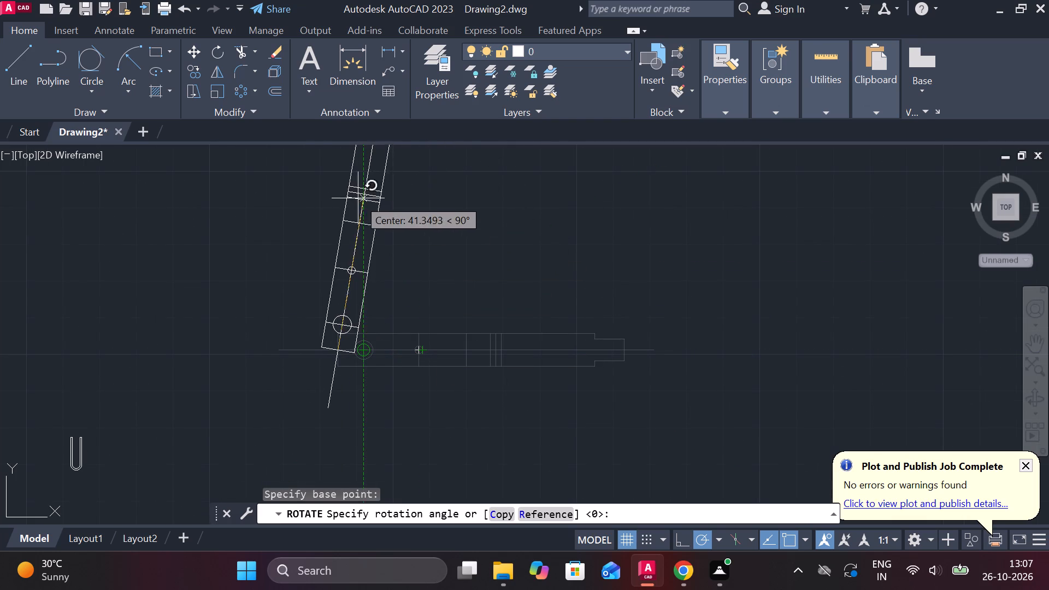
click(341, 230)
Move the upright stepped bar view into the empty space beyond the 18 by 130 rectangle, near its upper half.
scroll(440, 273, down, 2)
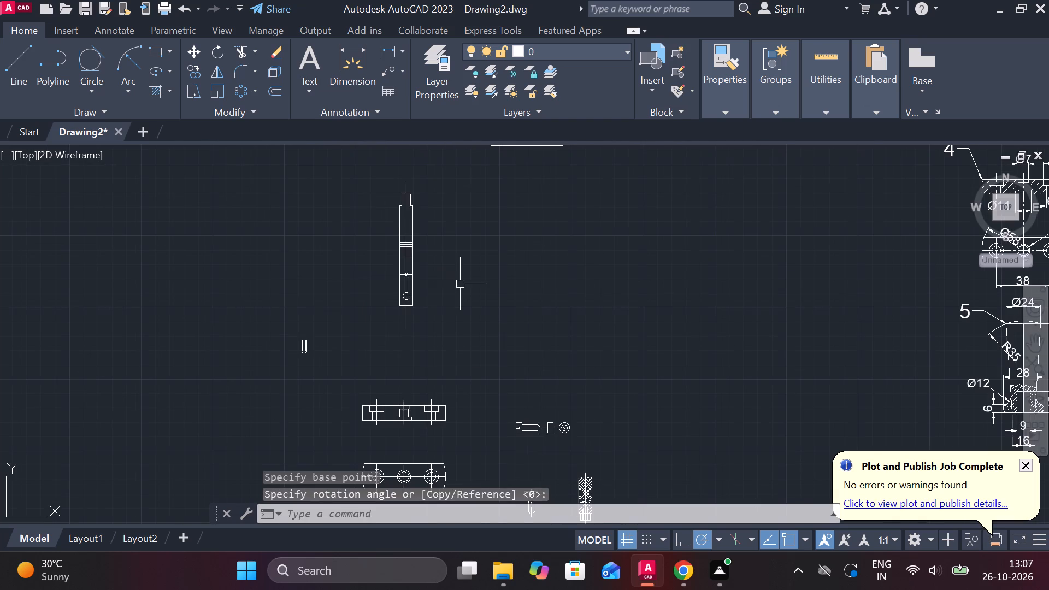
click(374, 173)
click(494, 363)
key(m)
key(Return)
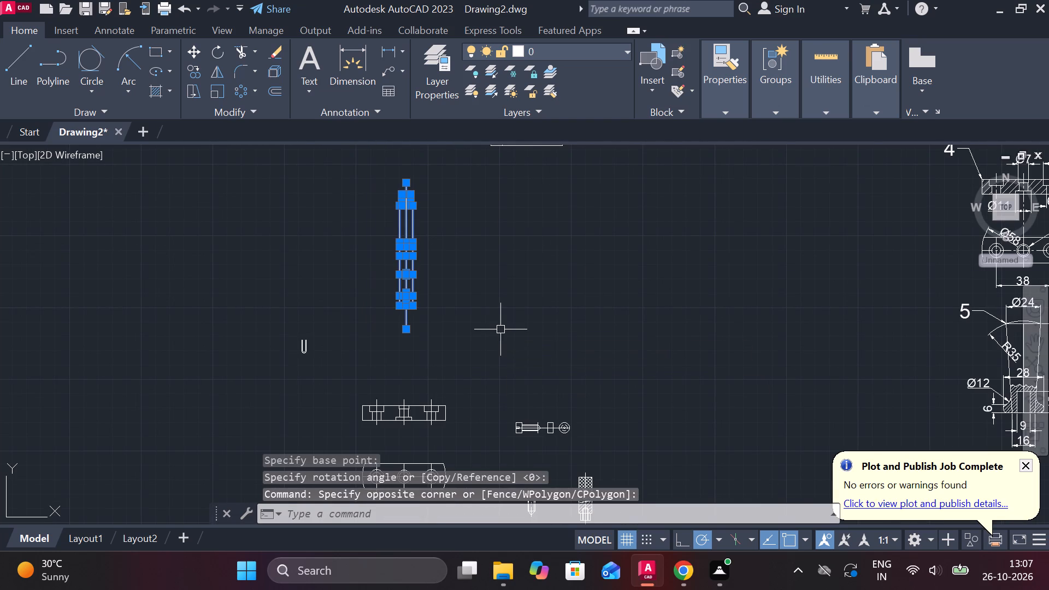
scroll(416, 280, up, 2)
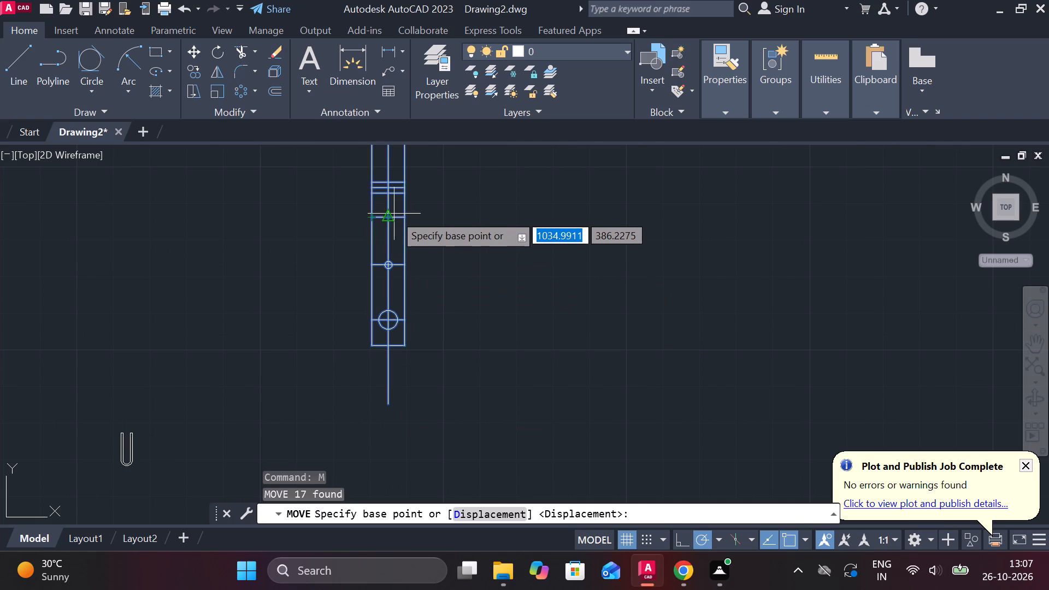
click(392, 220)
scroll(390, 264, down, 2)
scroll(565, 285, down, 2)
middle_drag(577, 294, 264, 335)
middle_drag(446, 379, 121, 380)
scroll(417, 304, up, 3)
middle_drag(496, 354, 482, 316)
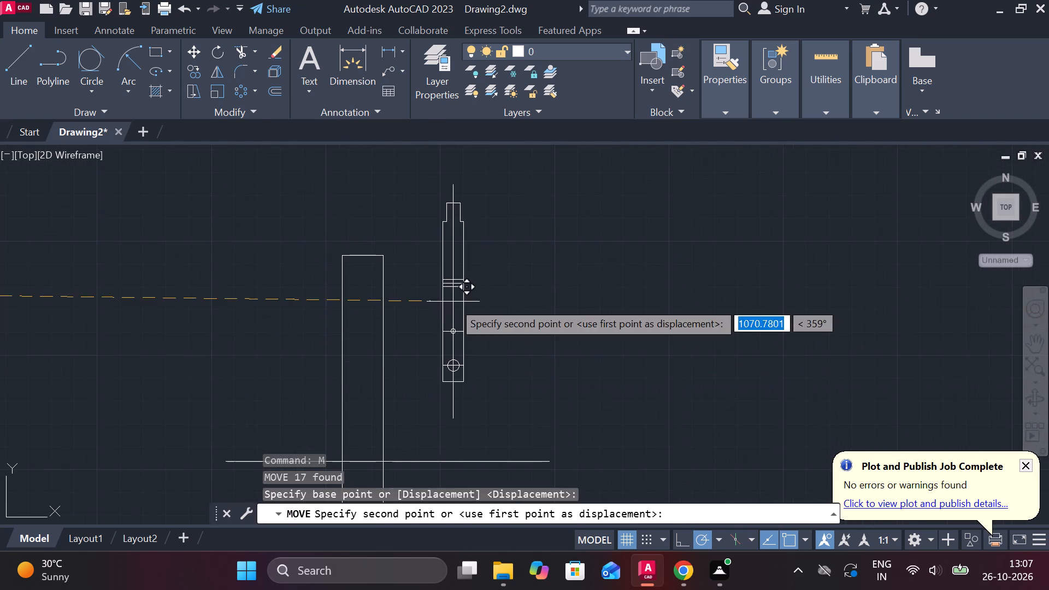
click(646, 282)
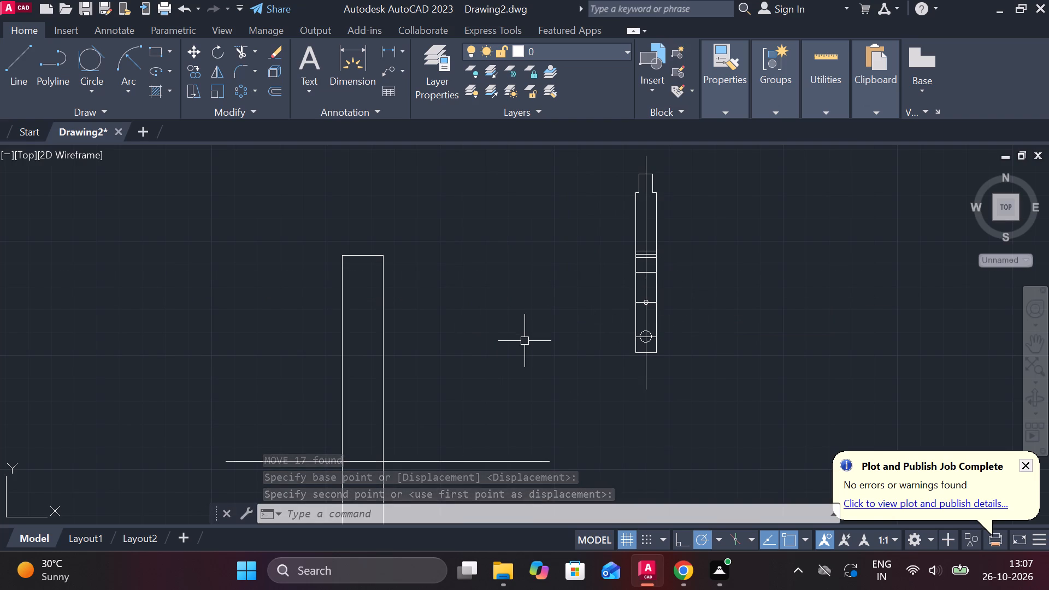
Offset the long horizontal line crossing the rectangle 45 upward.
middle_drag(524, 345, 510, 187)
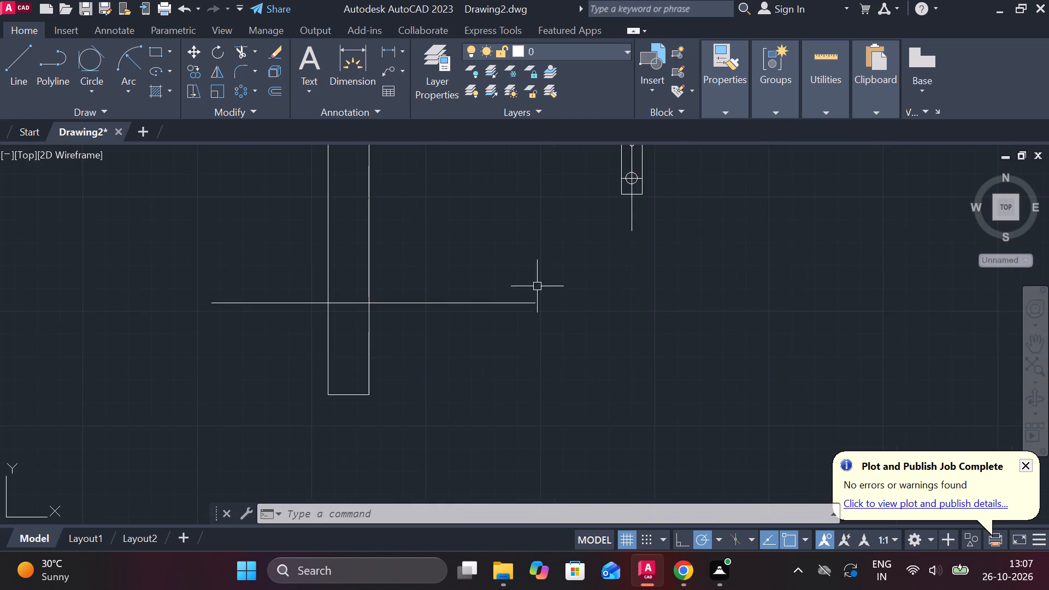
scroll(537, 309, down, 2)
scroll(496, 301, up, 1)
click(479, 310)
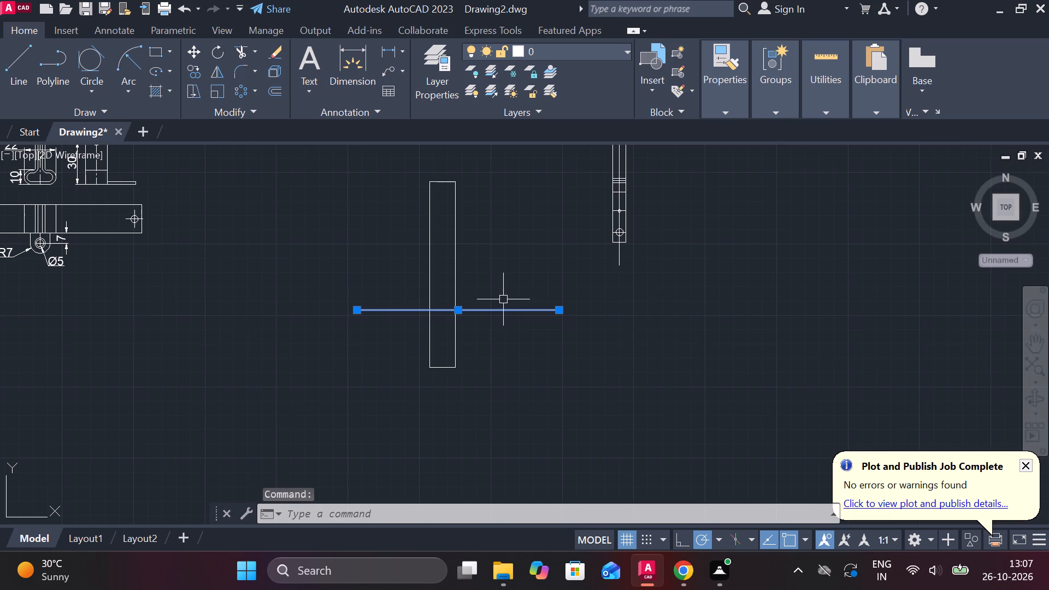
key(o)
key(Return)
key(Return)
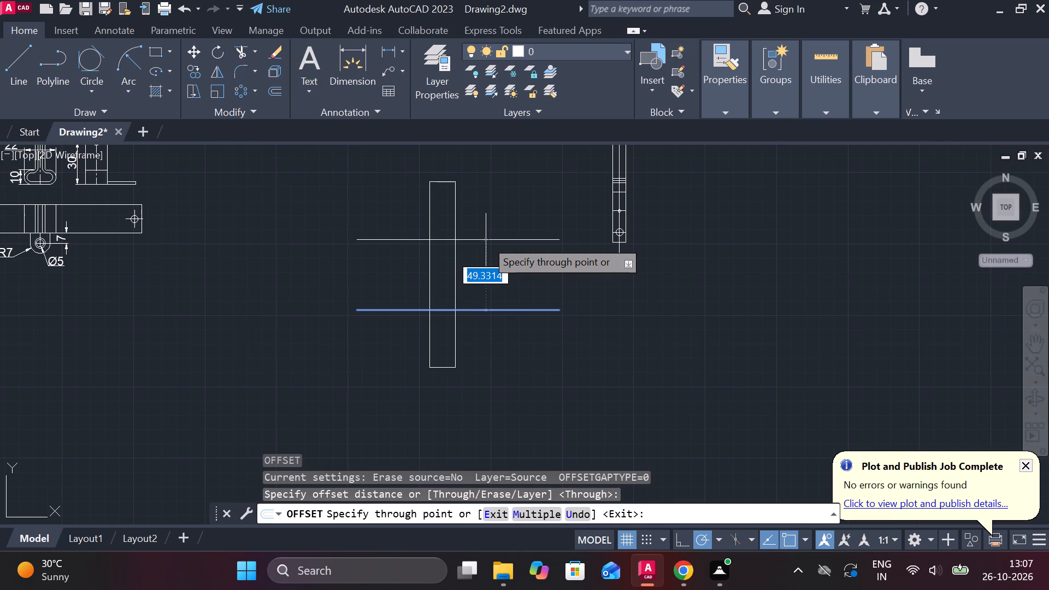
text(45)
key(Return)
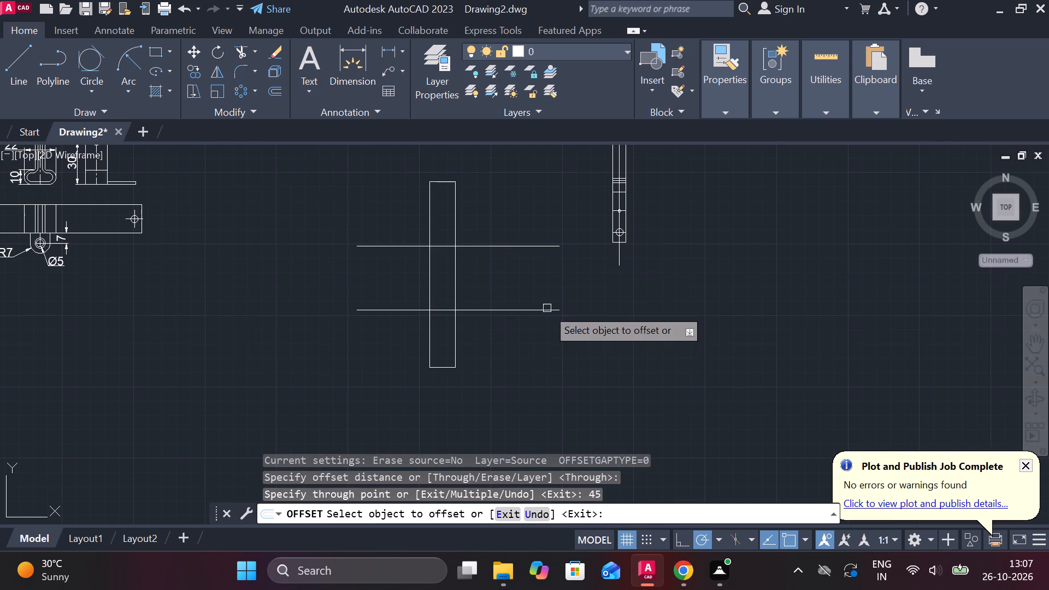
key(Escape)
Erase the number 3 leader and the 15 width dimension from the side view of the original slant-topped clip.
scroll(532, 338, down, 2)
scroll(304, 326, up, 2)
scroll(311, 340, down, 2)
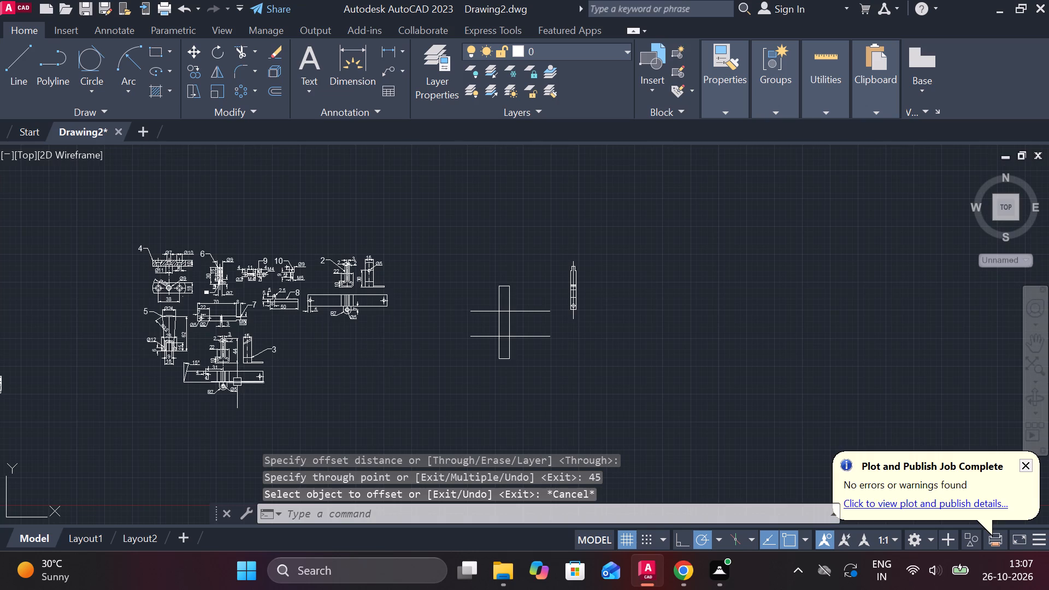
middle_drag(237, 382, 792, 340)
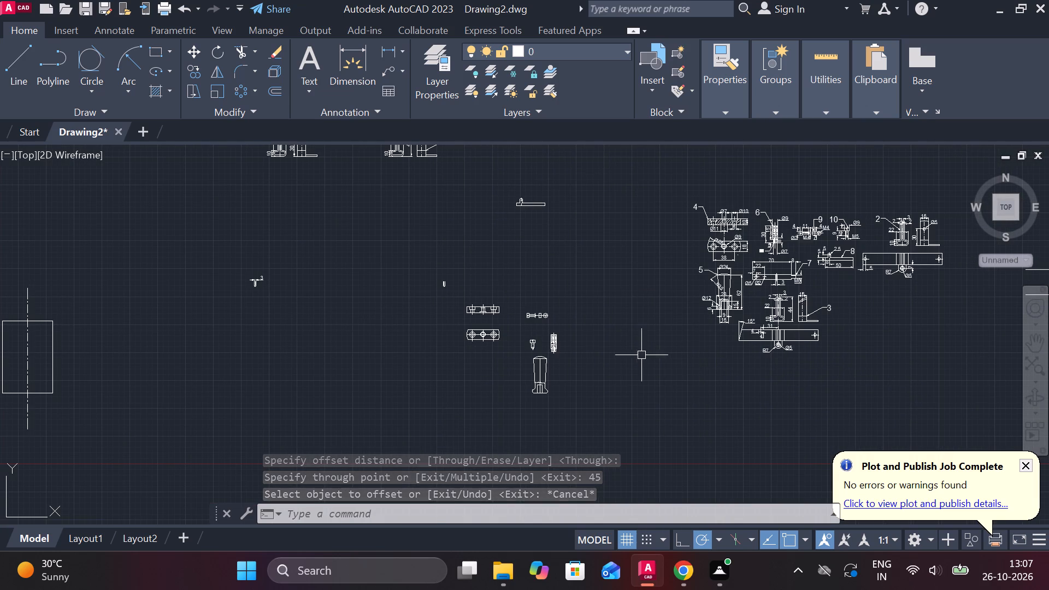
middle_drag(445, 219, 470, 371)
scroll(445, 283, up, 4)
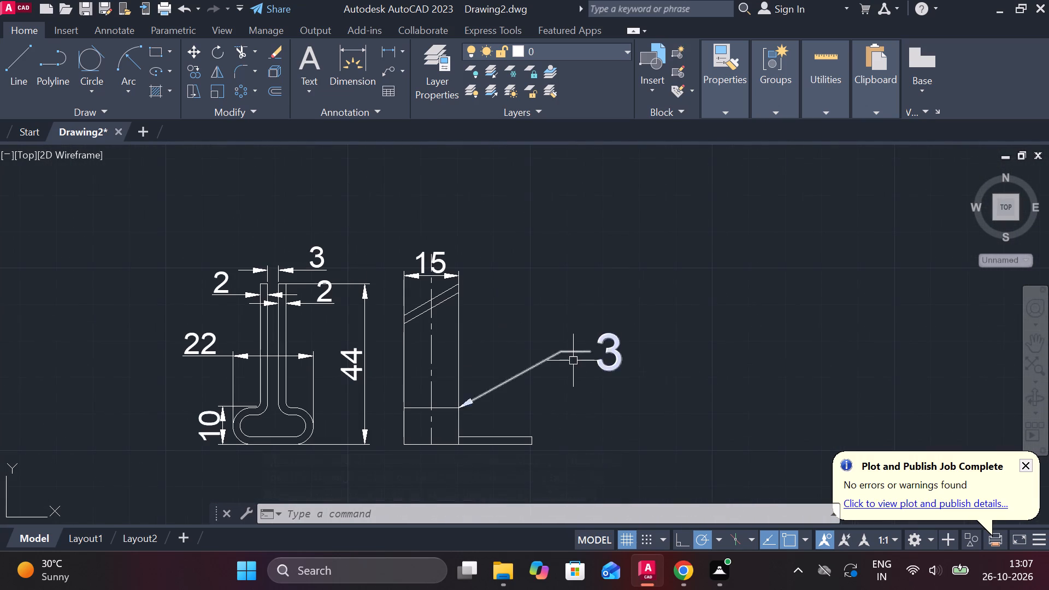
click(569, 349)
text(E)
key(space)
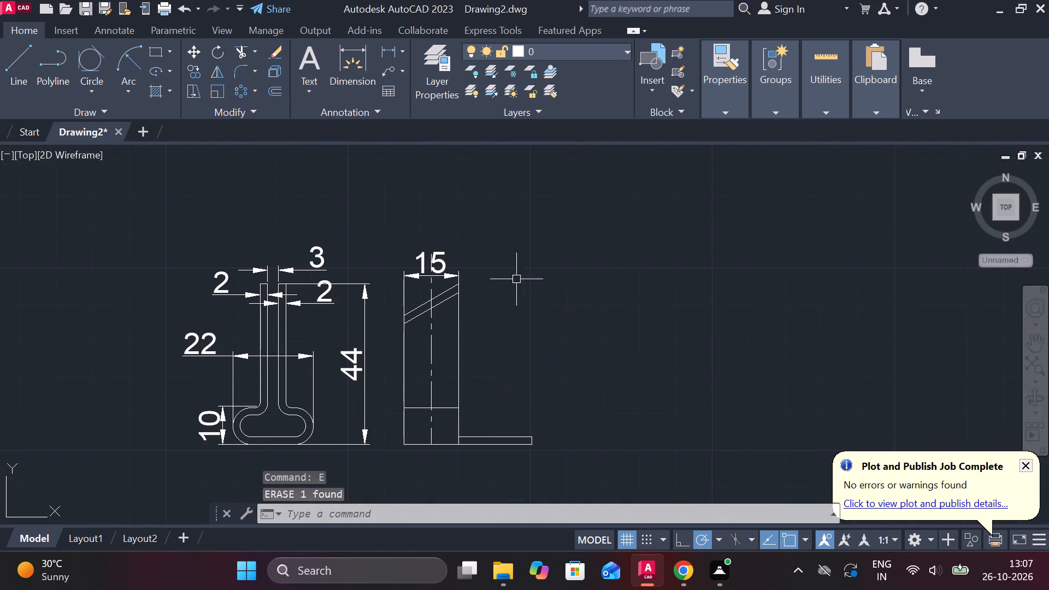
click(420, 264)
text(E)
key(space)
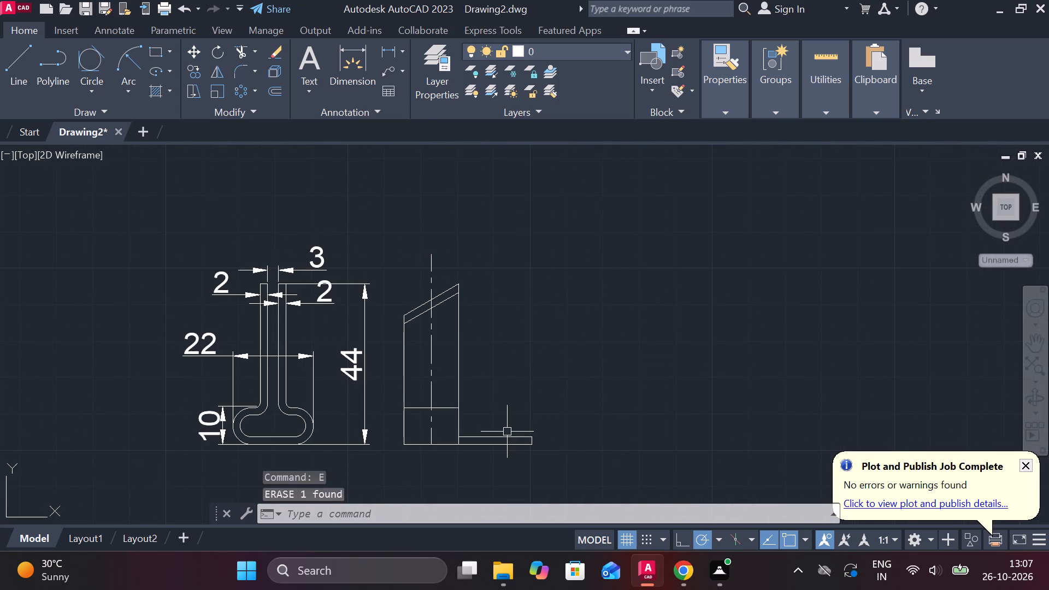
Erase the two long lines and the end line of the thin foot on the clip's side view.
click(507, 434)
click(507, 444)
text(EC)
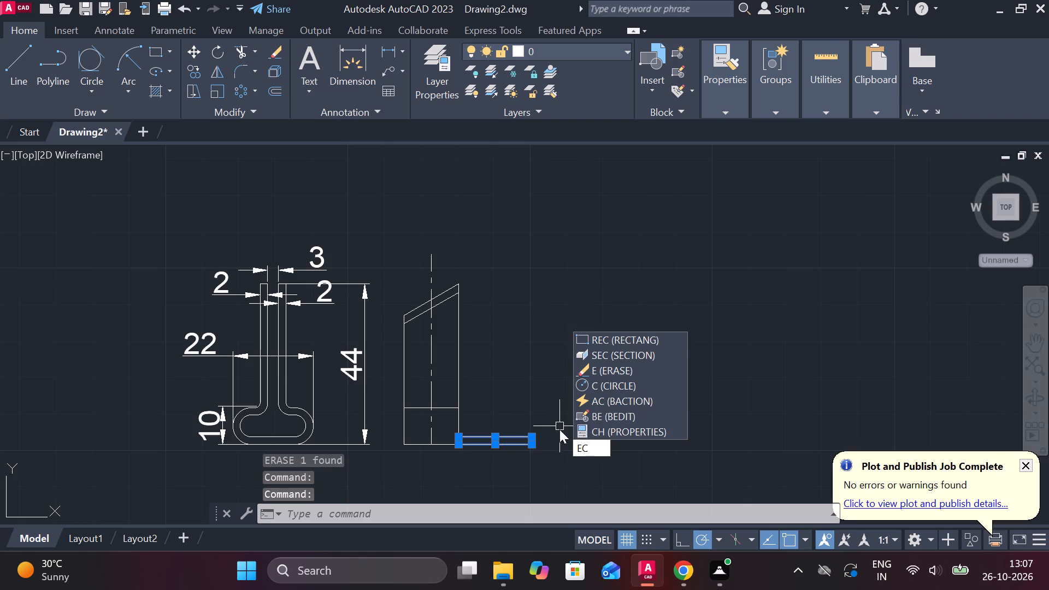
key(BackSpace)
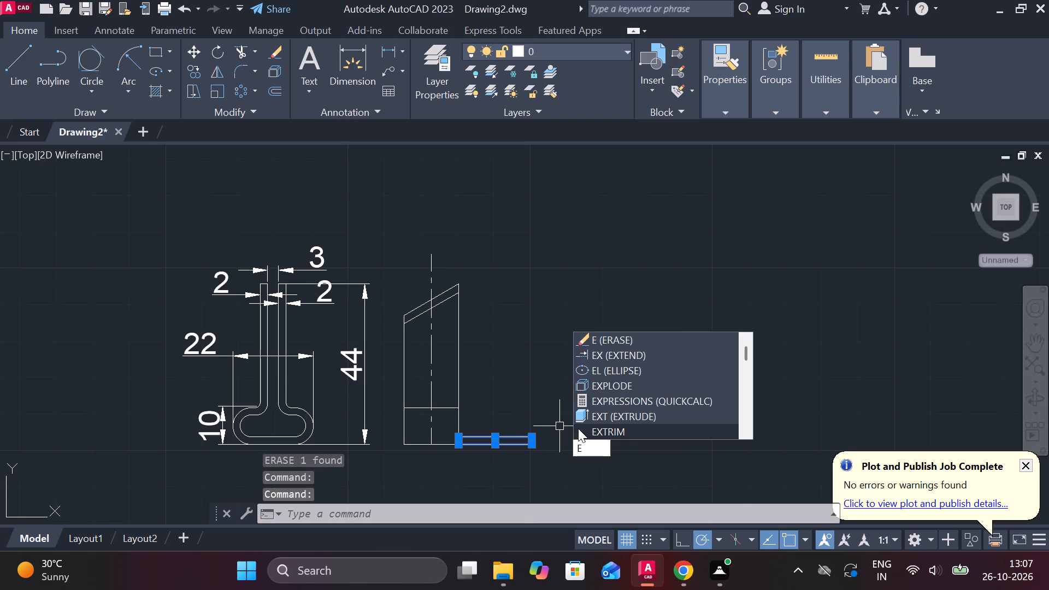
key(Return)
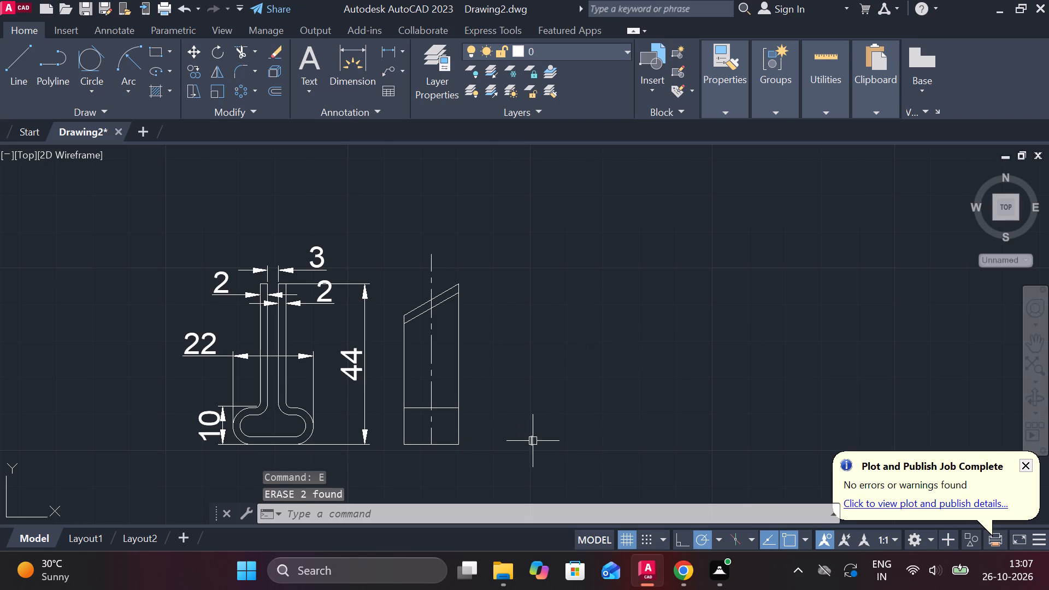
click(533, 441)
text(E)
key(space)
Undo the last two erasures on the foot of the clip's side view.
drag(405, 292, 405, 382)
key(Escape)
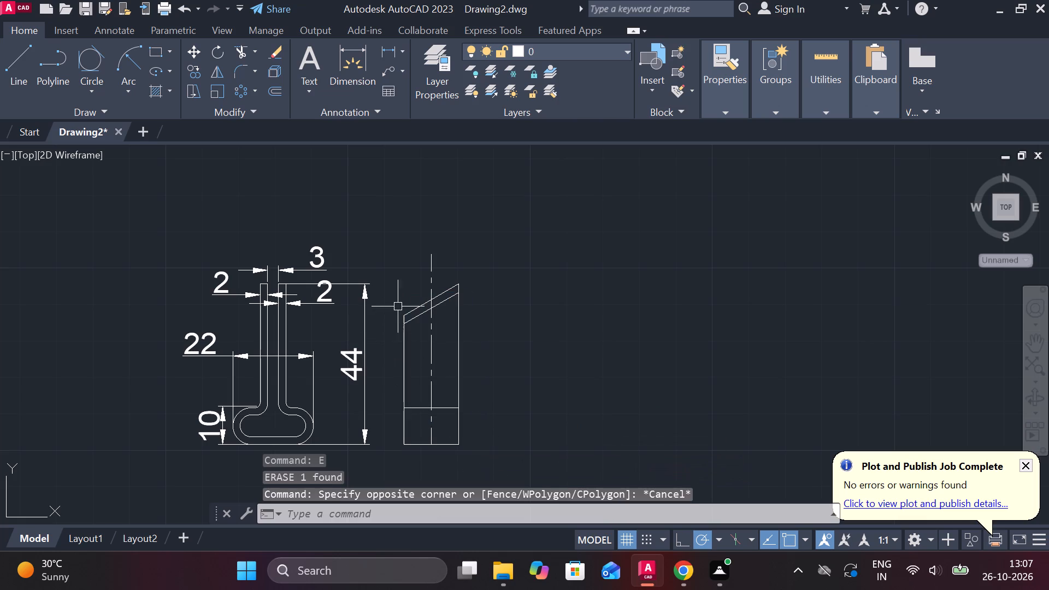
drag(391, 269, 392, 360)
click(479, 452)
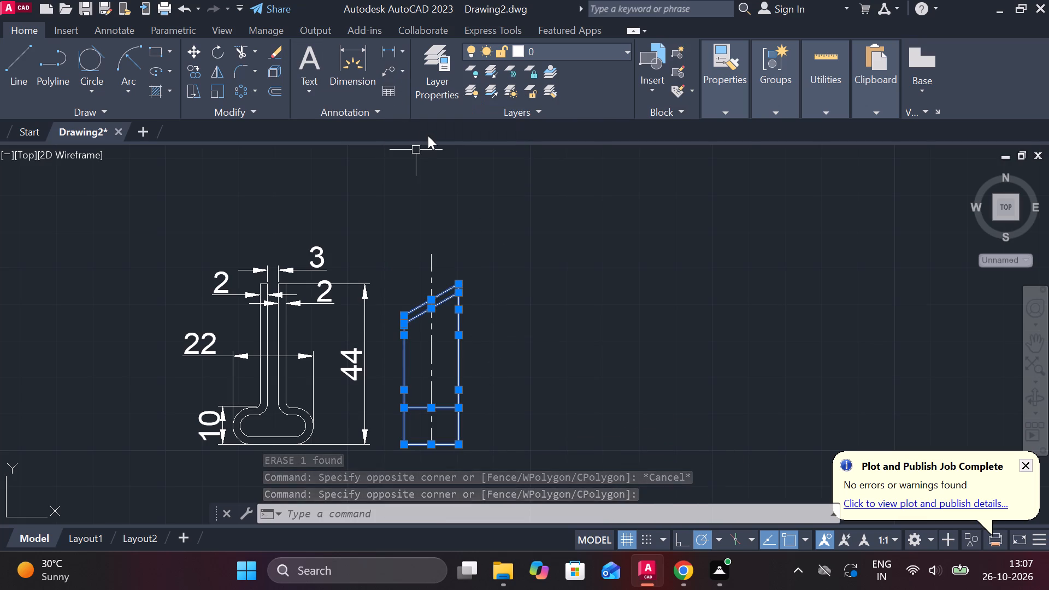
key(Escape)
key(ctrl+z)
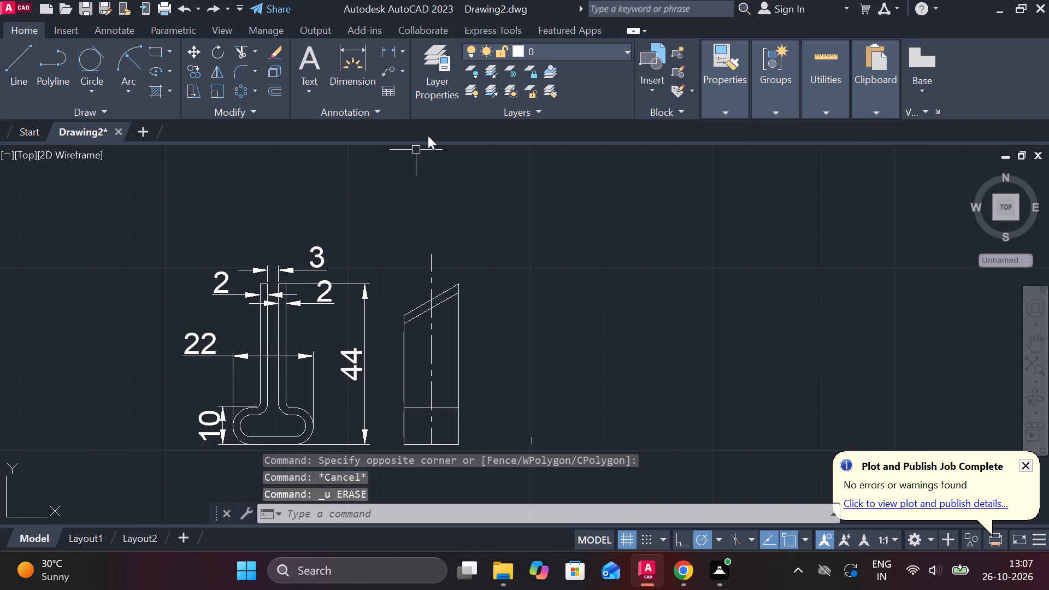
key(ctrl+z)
Move the slant-topped clip's side view, with its thin foot, to the open space beside the tall rectangle crossed by two horizontal lines.
middle_drag(532, 344, 539, 235)
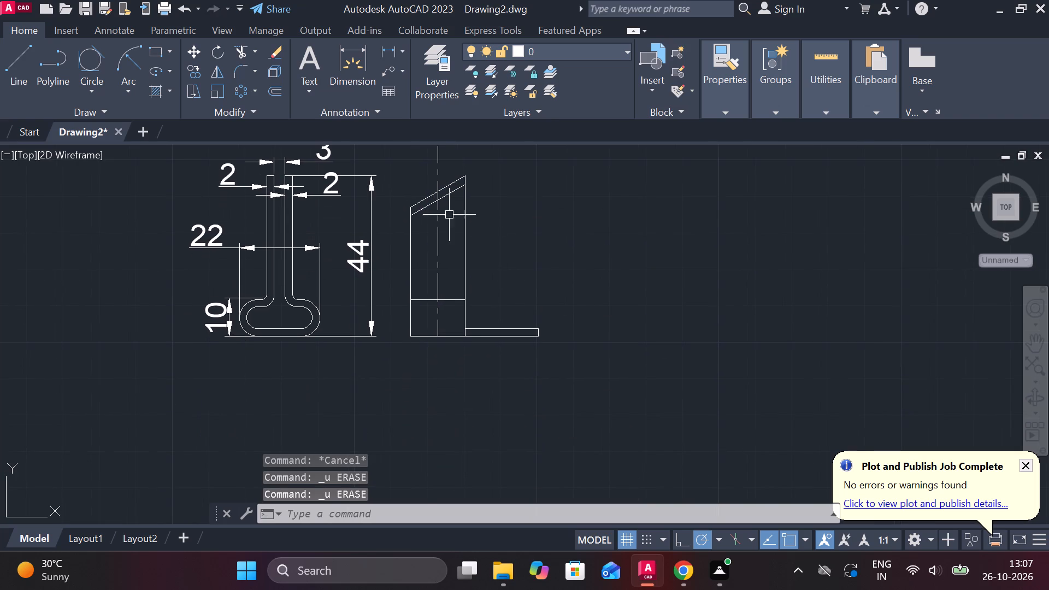
key(Escape)
click(401, 187)
key(Escape)
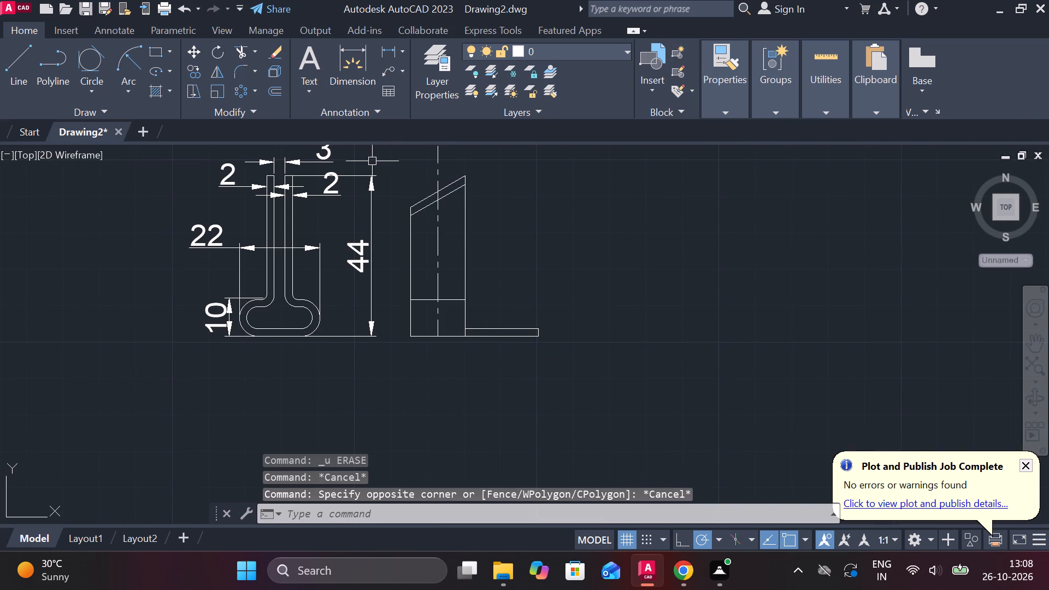
click(390, 150)
click(563, 372)
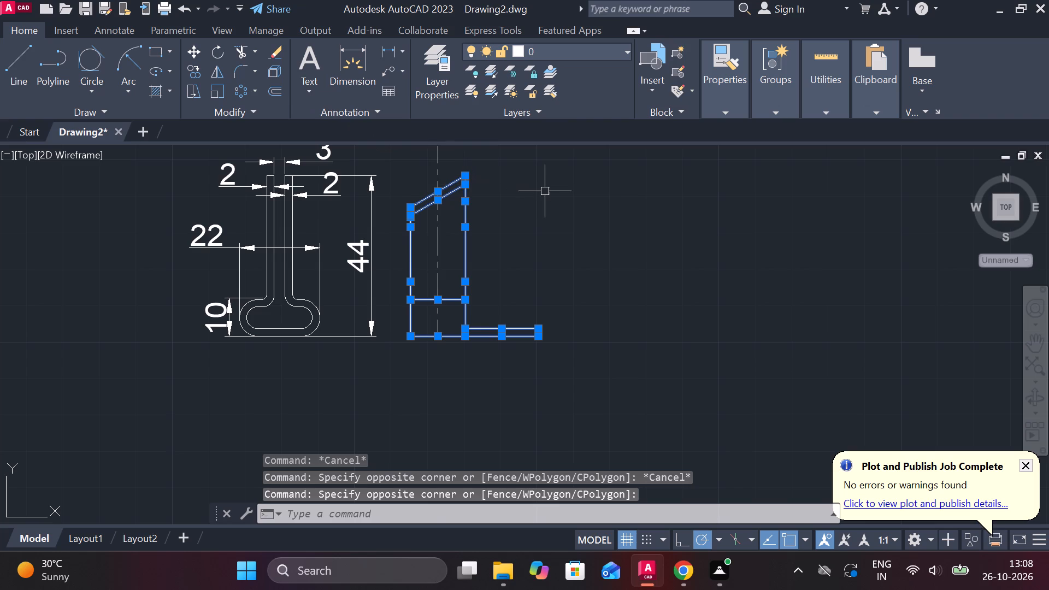
key(m)
key(Return)
drag(545, 201, 557, 210)
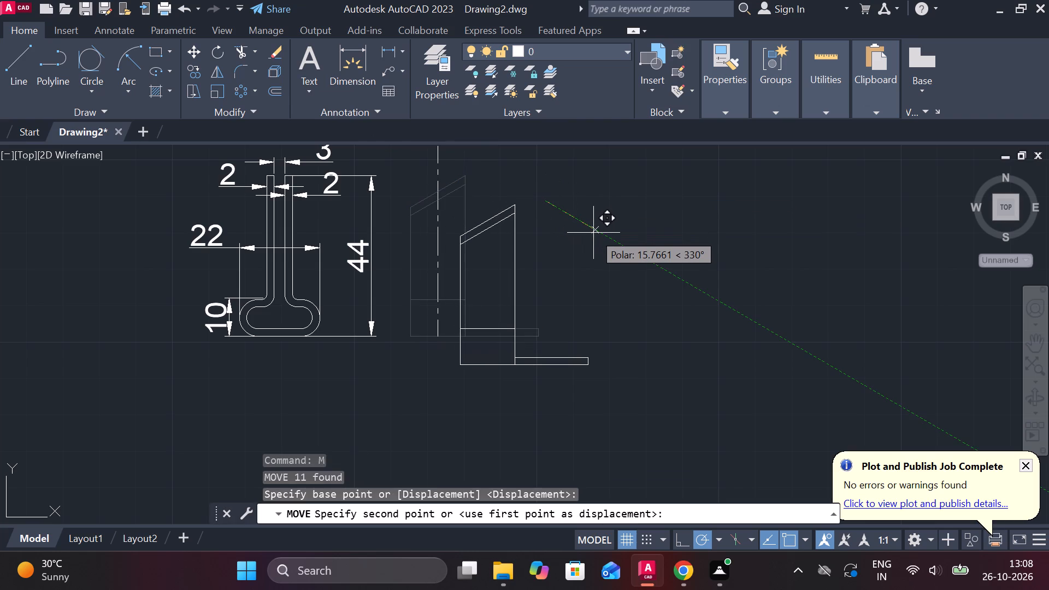
scroll(603, 239, down, 2)
middle_drag(594, 242, 493, 227)
scroll(543, 246, down, 2)
middle_drag(633, 272, 606, 272)
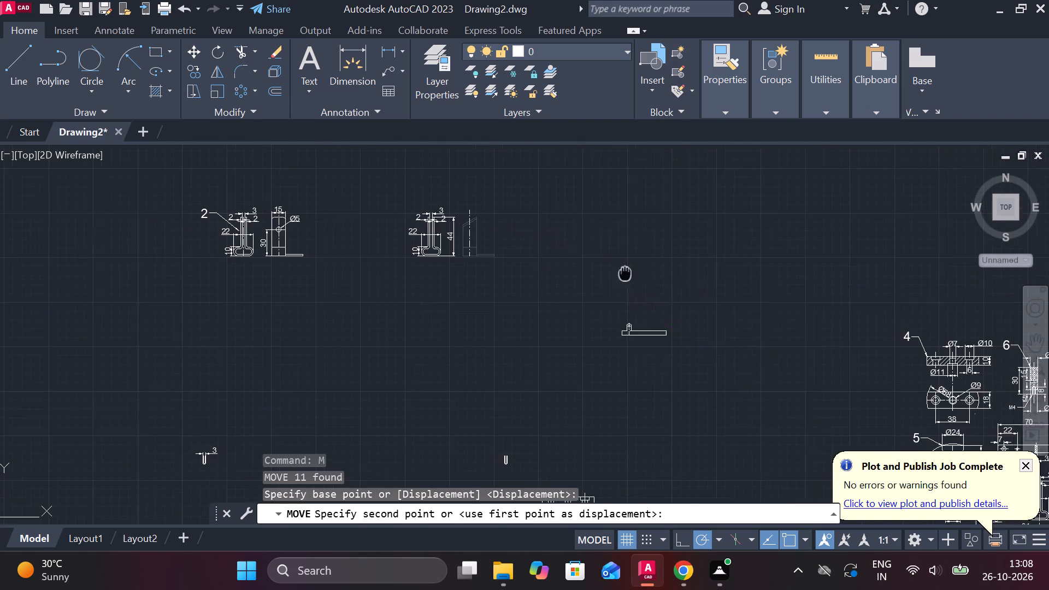
middle_drag(606, 272, 172, 168)
middle_drag(656, 232, 212, 209)
scroll(824, 304, up, 1)
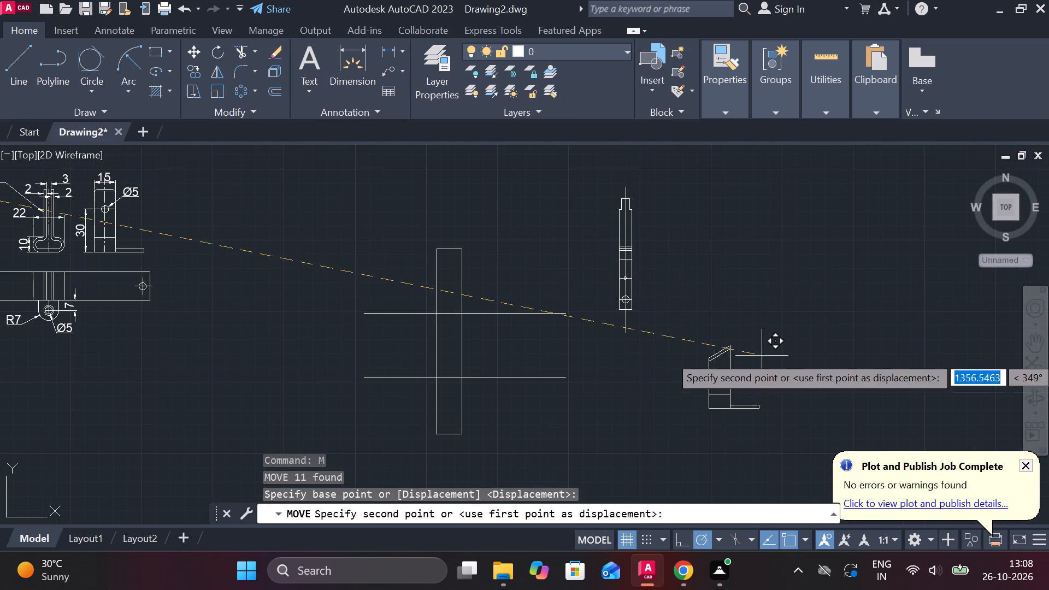
click(751, 356)
Rotate the slant-topped clip view 270 degrees about the outer end of its thin foot.
middle_drag(749, 333, 641, 257)
click(585, 258)
click(686, 389)
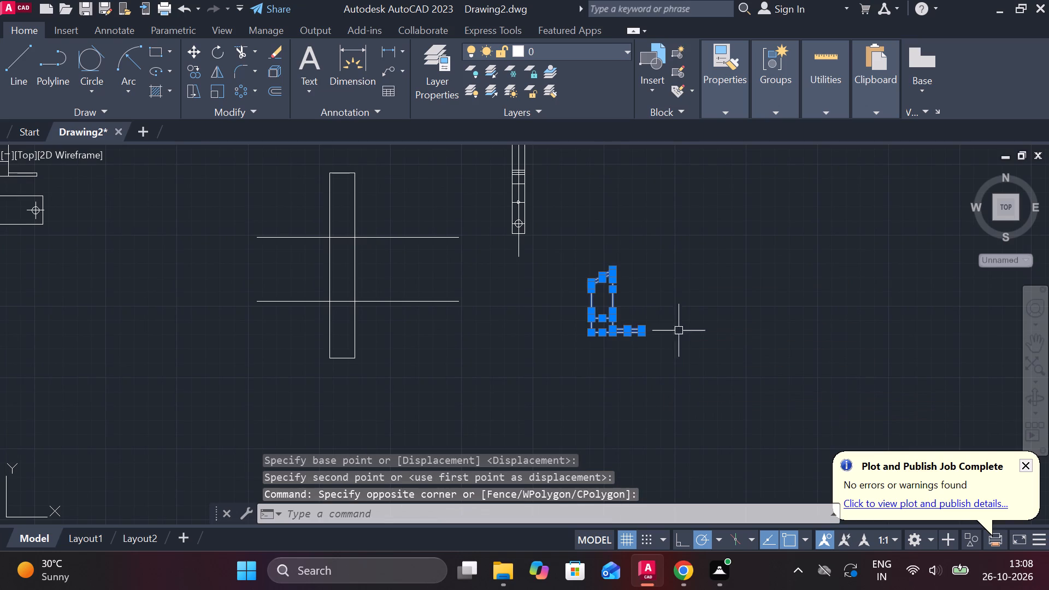
click(219, 48)
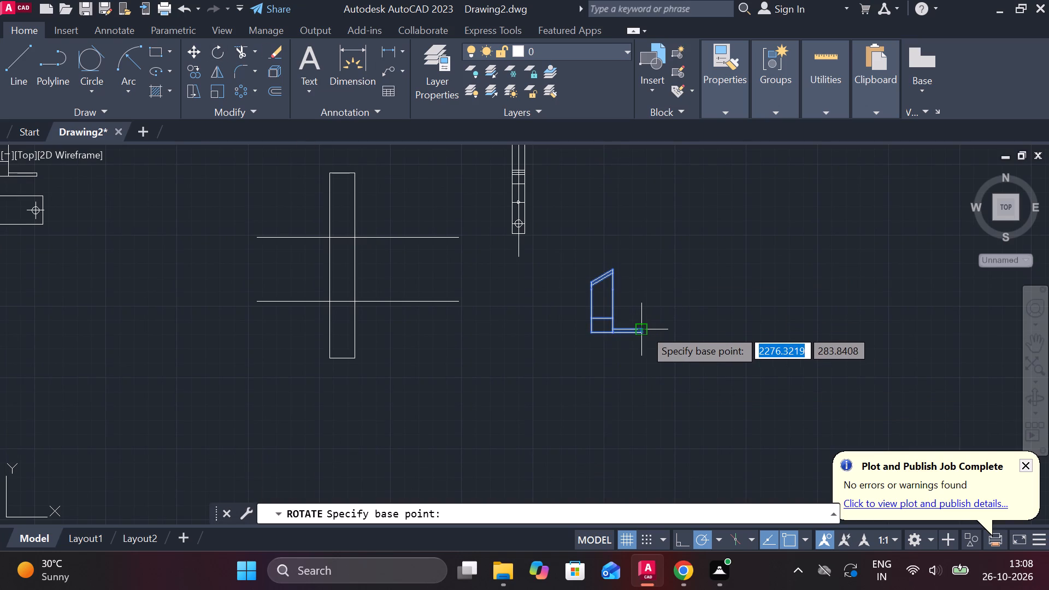
click(653, 341)
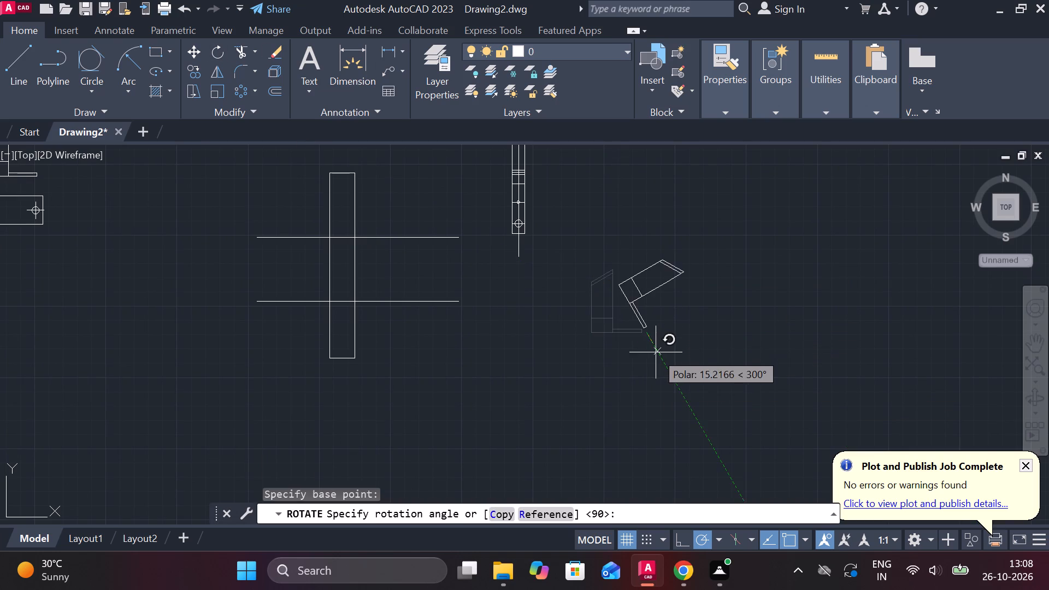
click(650, 374)
Draw a horizontal helper line about 81 long just above the rotated clip view.
middle_click(700, 332)
middle_drag(673, 340, 634, 370)
key(l)
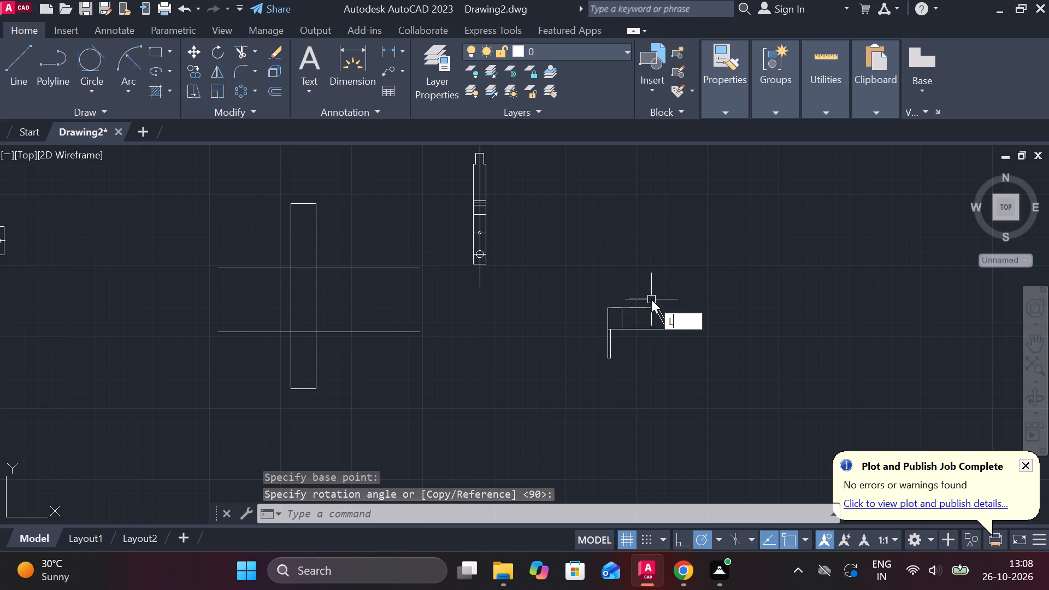
key(Return)
click(573, 294)
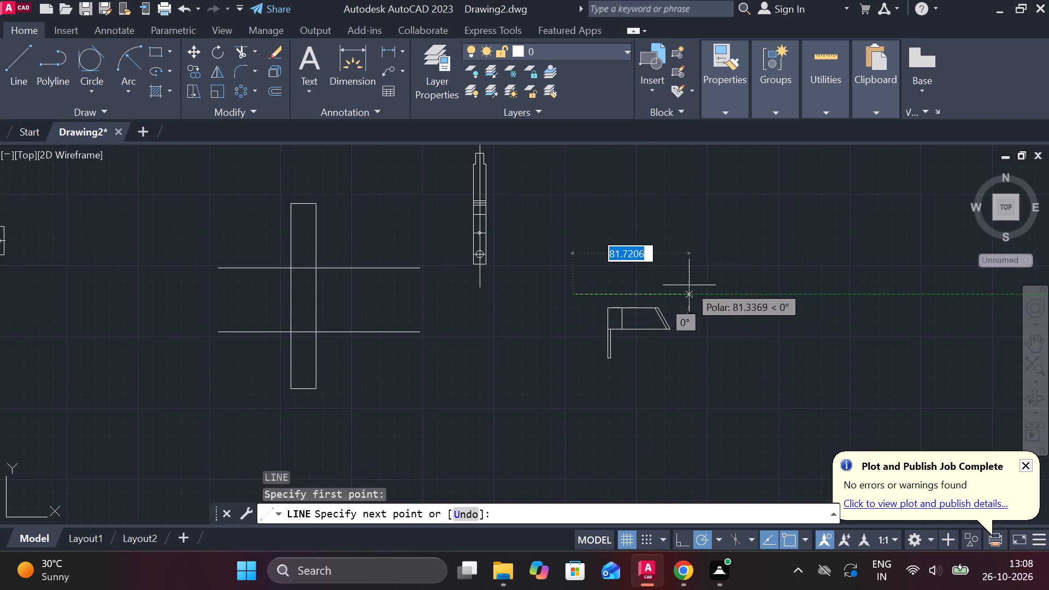
click(689, 285)
key(Escape)
Mirror the rotated clip view across the horizontal helper line, erasing the source objects.
click(596, 304)
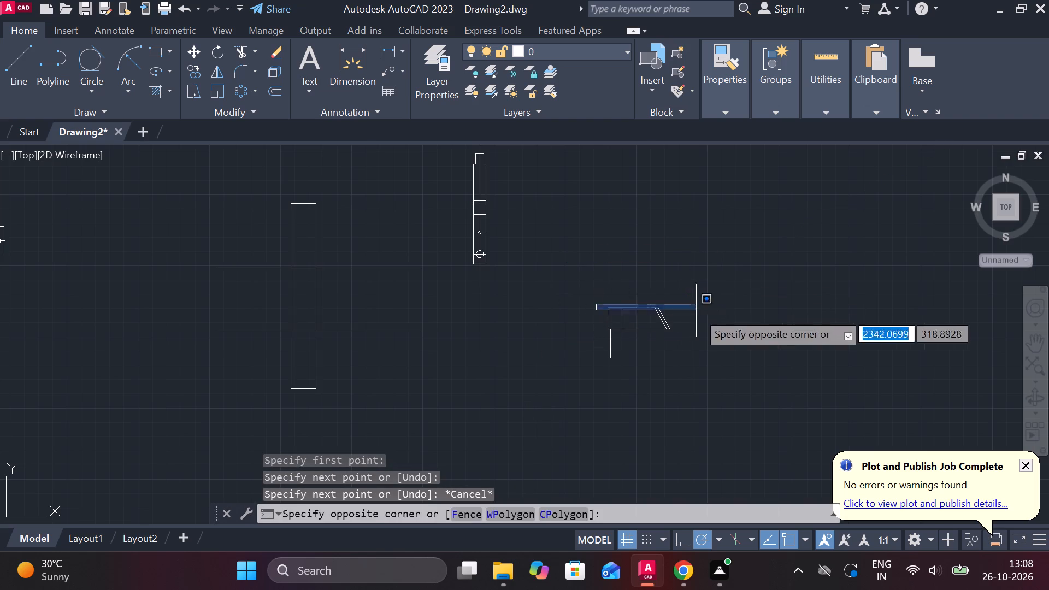
click(689, 385)
text(MI)
key(Return)
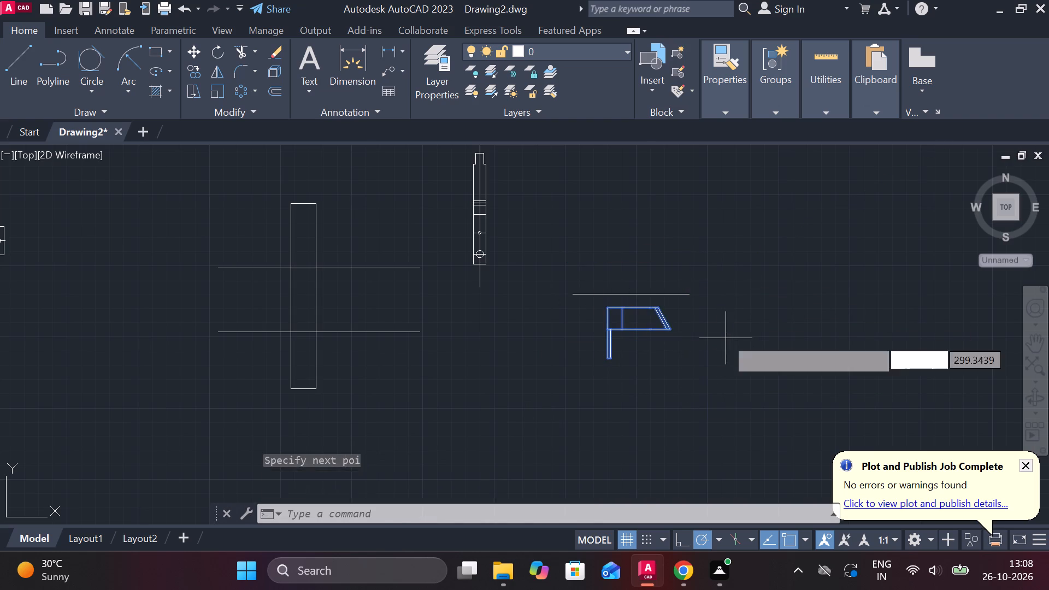
click(562, 294)
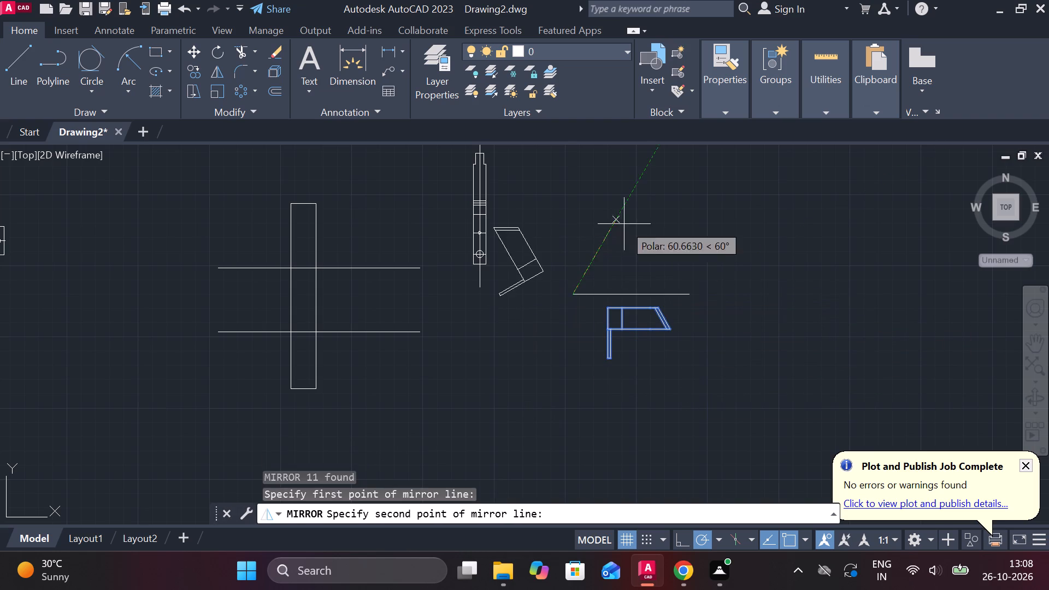
click(720, 292)
drag(760, 344, 722, 292)
Erase the horizontal helper line used for mirroring the clip view.
click(617, 292)
text(E)
key(space)
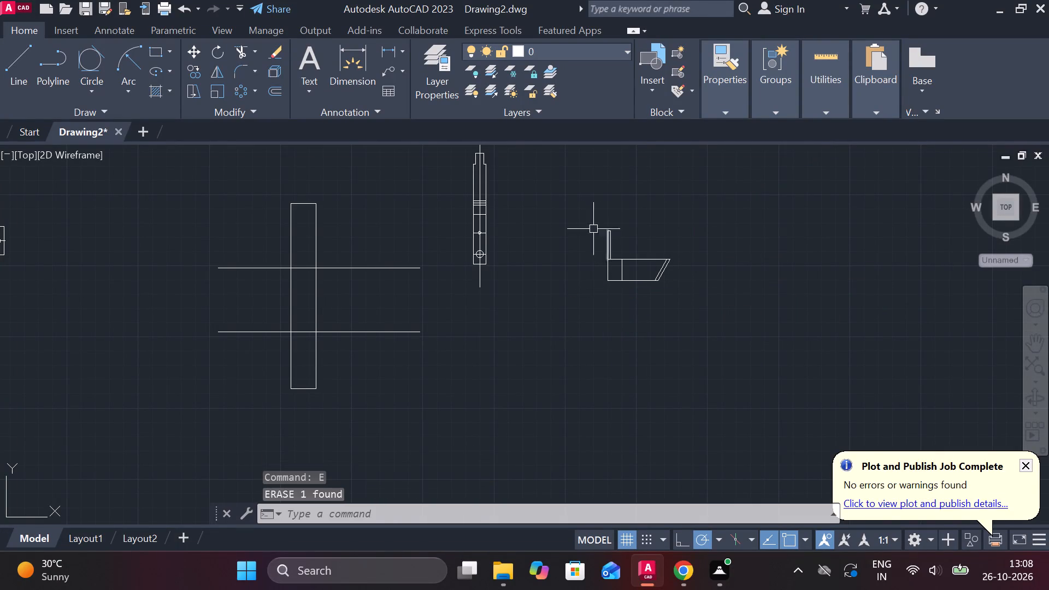
Move the mirrored clip view by its left edge's midpoint to just outside the tall rectangle's right edge, above the upper horizontal line.
drag(560, 196, 612, 257)
click(771, 309)
key(m)
key(Return)
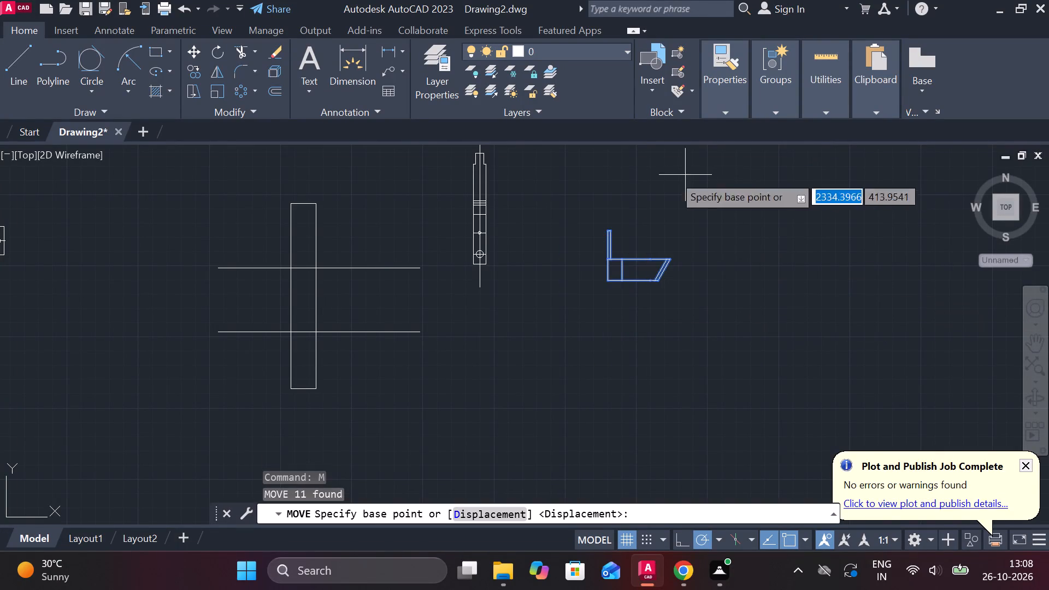
scroll(623, 186, up, 2)
click(582, 396)
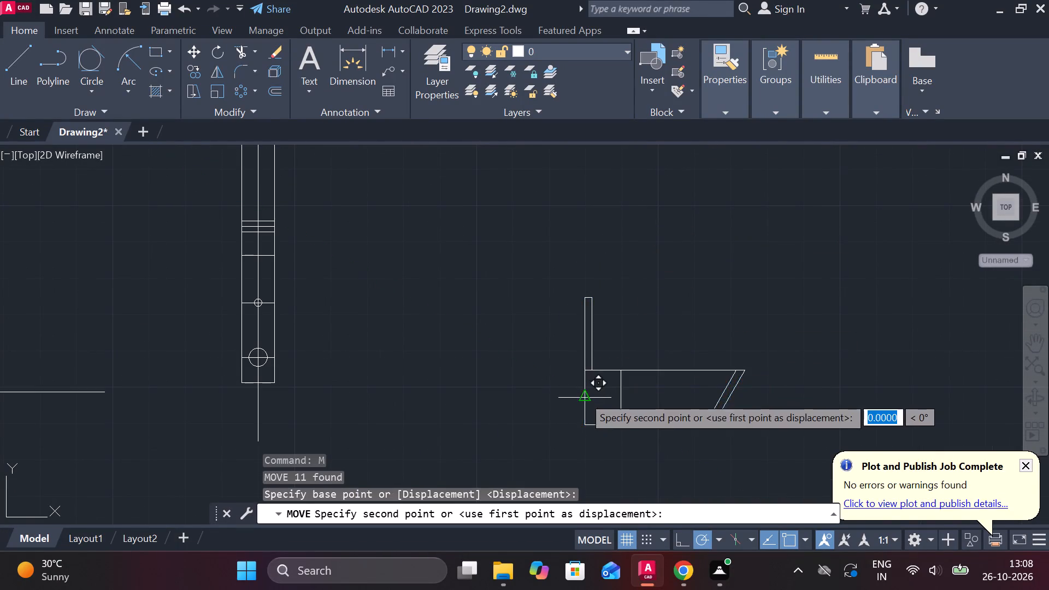
middle_drag(530, 356, 667, 294)
scroll(505, 297, down, 1)
middle_drag(388, 314, 585, 316)
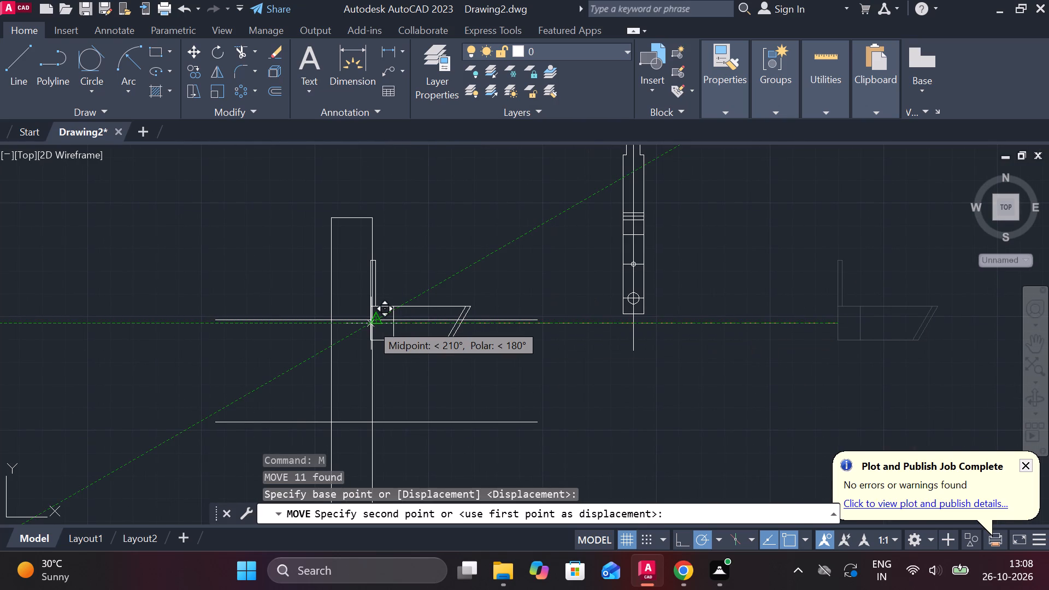
scroll(371, 323, up, 3)
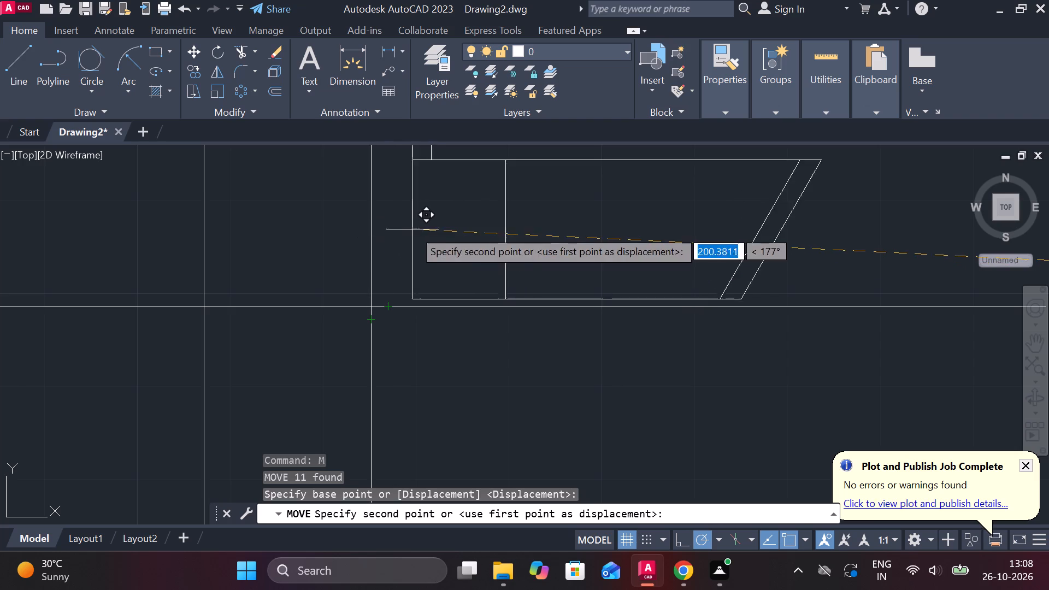
scroll(436, 229, down, 1)
middle_drag(433, 260, 425, 281)
middle_drag(438, 247, 381, 370)
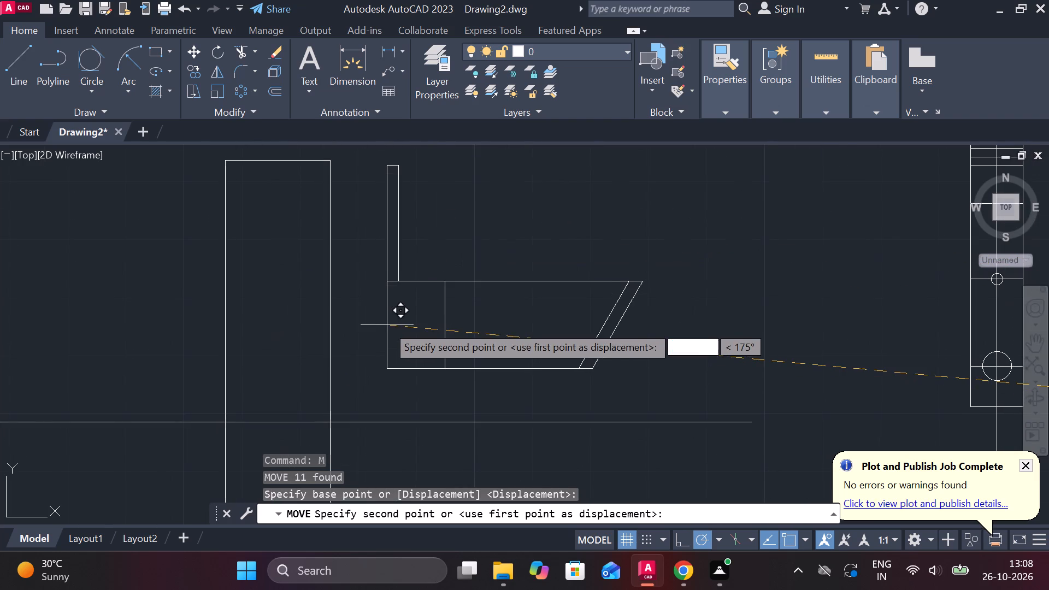
click(387, 326)
Move the clip view by its lower-left corner onto the intersection of the rectangle's right edge and the upper horizontal line.
drag(369, 160, 375, 160)
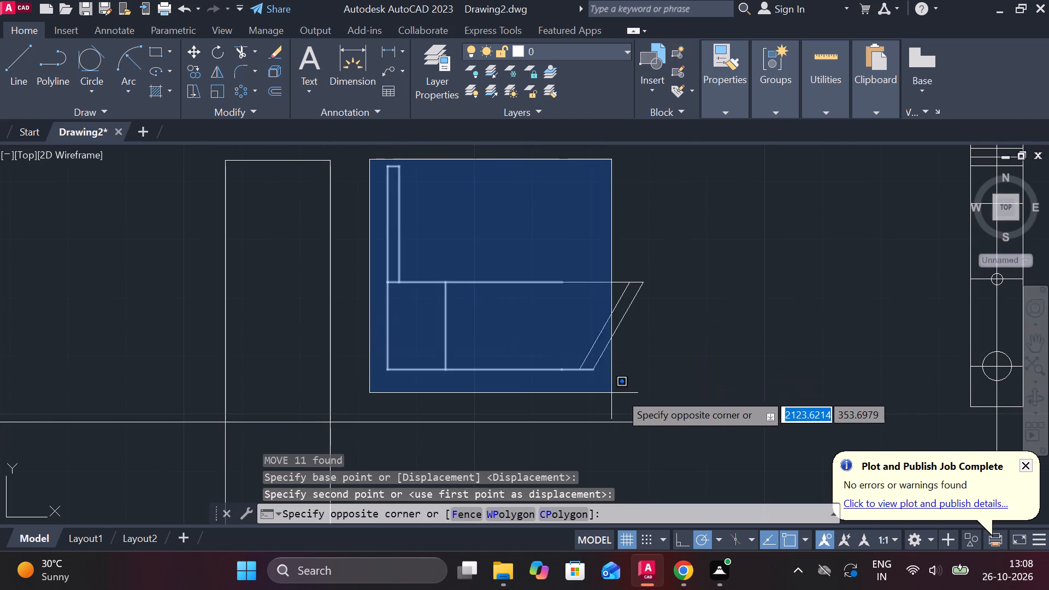
click(659, 391)
key(m)
key(Return)
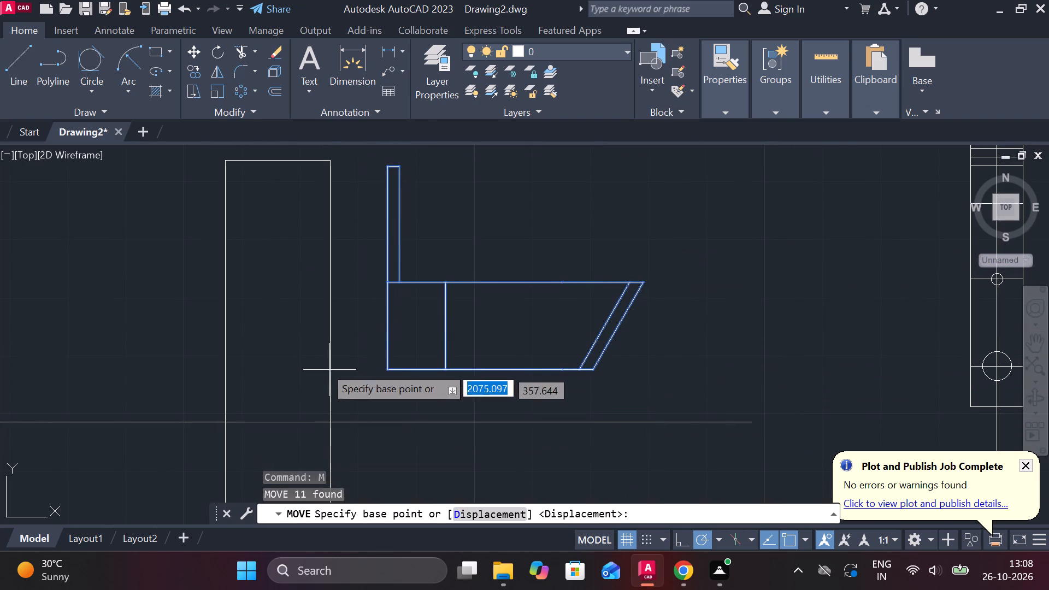
click(394, 365)
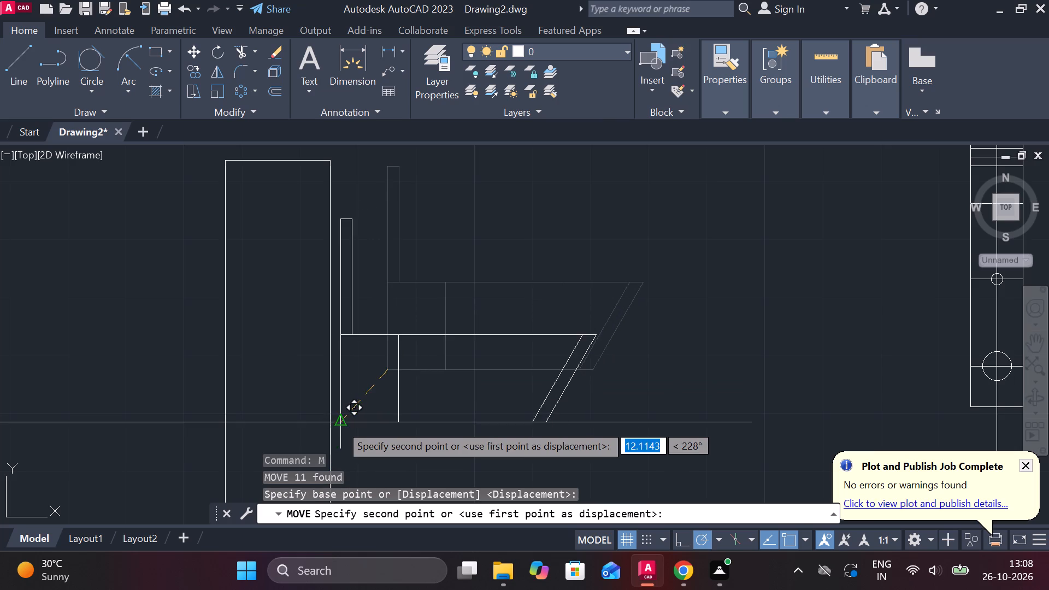
click(329, 424)
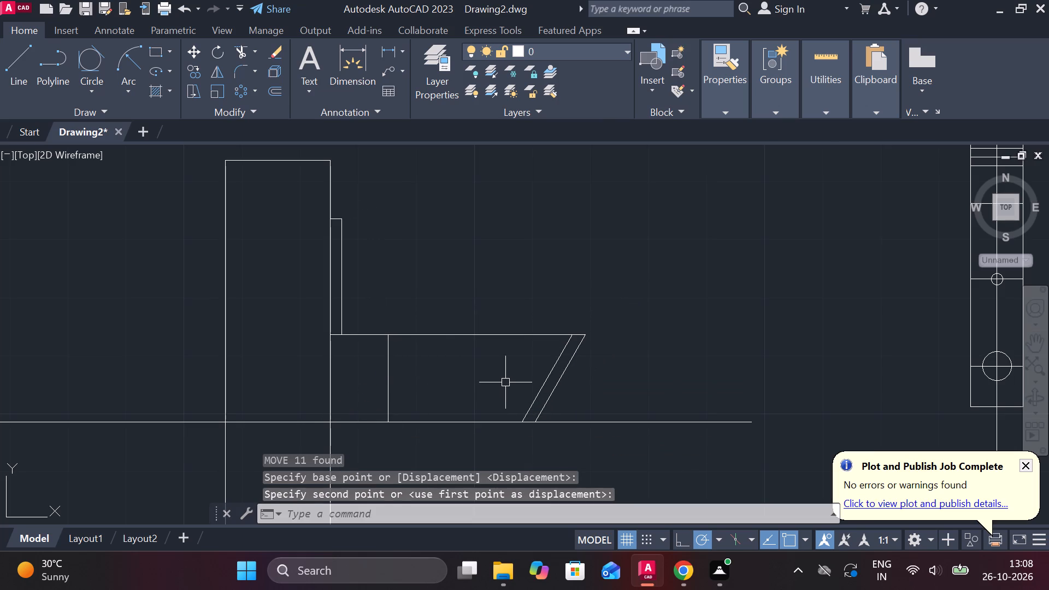
Erase the Ø5, 15 and 30 dimensions from the side view of the separate clip numbered 2.
scroll(506, 382, down, 2)
middle_drag(568, 359, 569, 264)
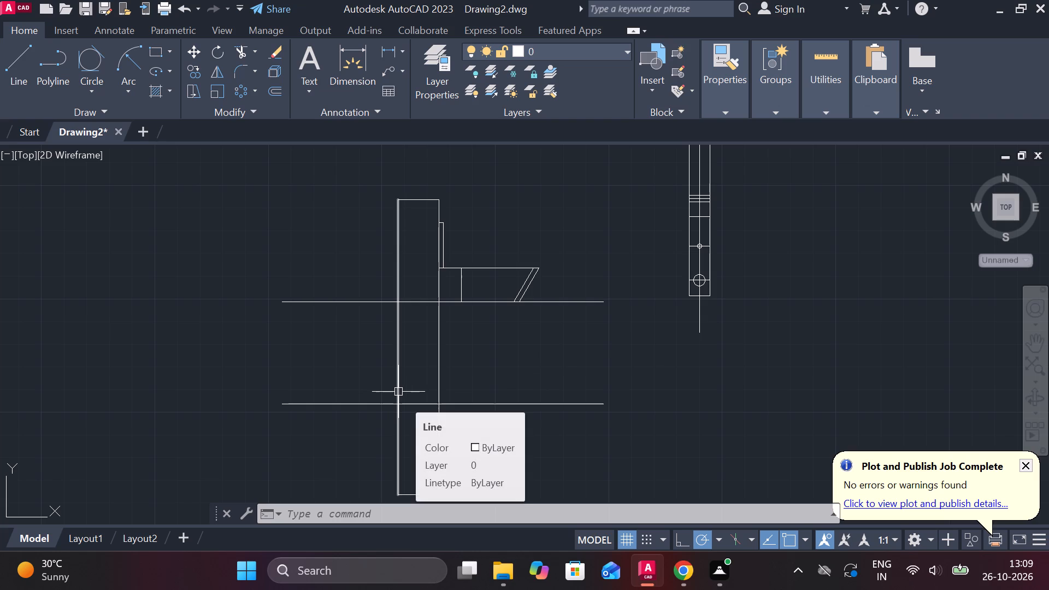
scroll(401, 392, down, 2)
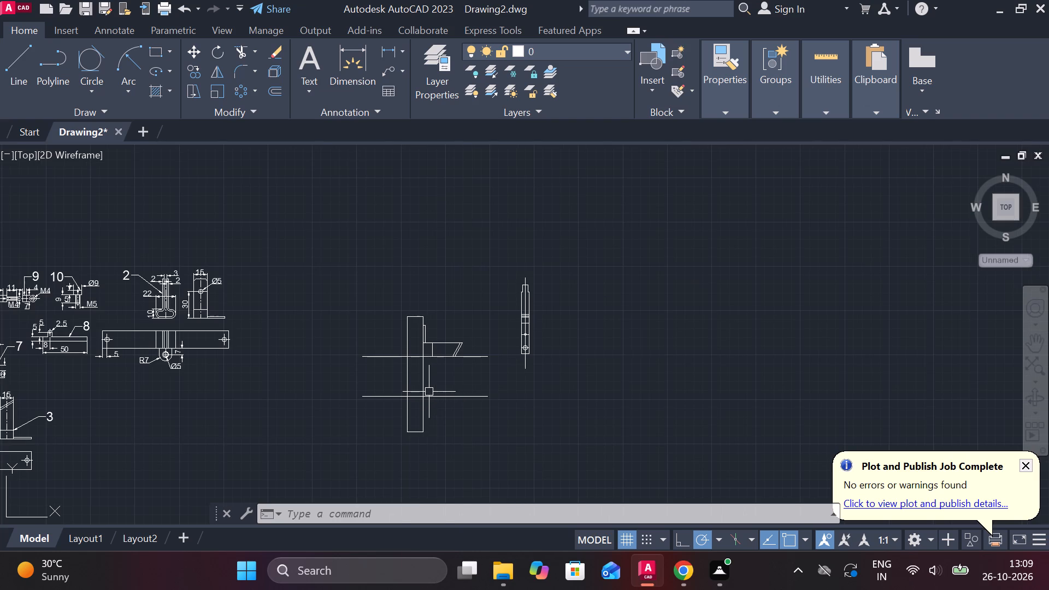
scroll(410, 390, down, 2)
middle_drag(299, 381, 746, 289)
scroll(479, 284, up, 3)
scroll(580, 318, down, 1)
middle_drag(602, 319, 609, 570)
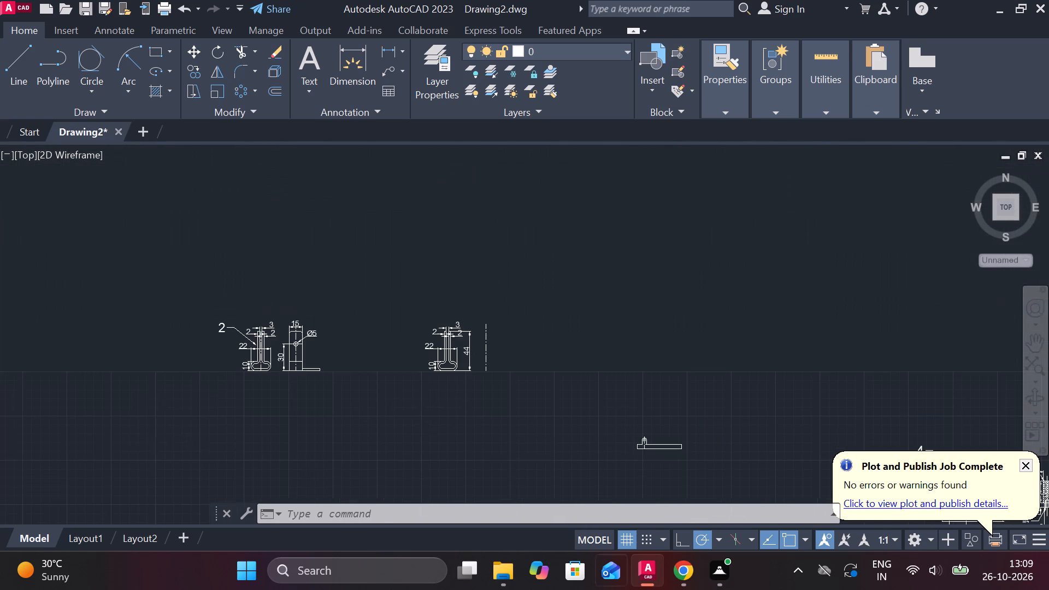
scroll(385, 395, up, 1)
middle_drag(402, 400, 662, 422)
scroll(551, 373, up, 2)
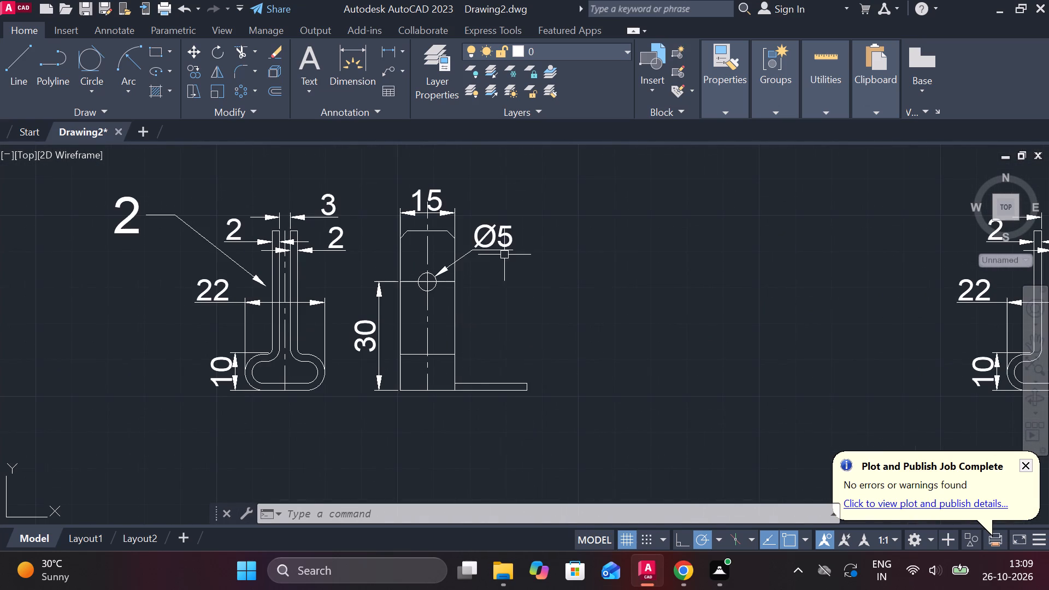
click(501, 240)
click(432, 186)
click(380, 316)
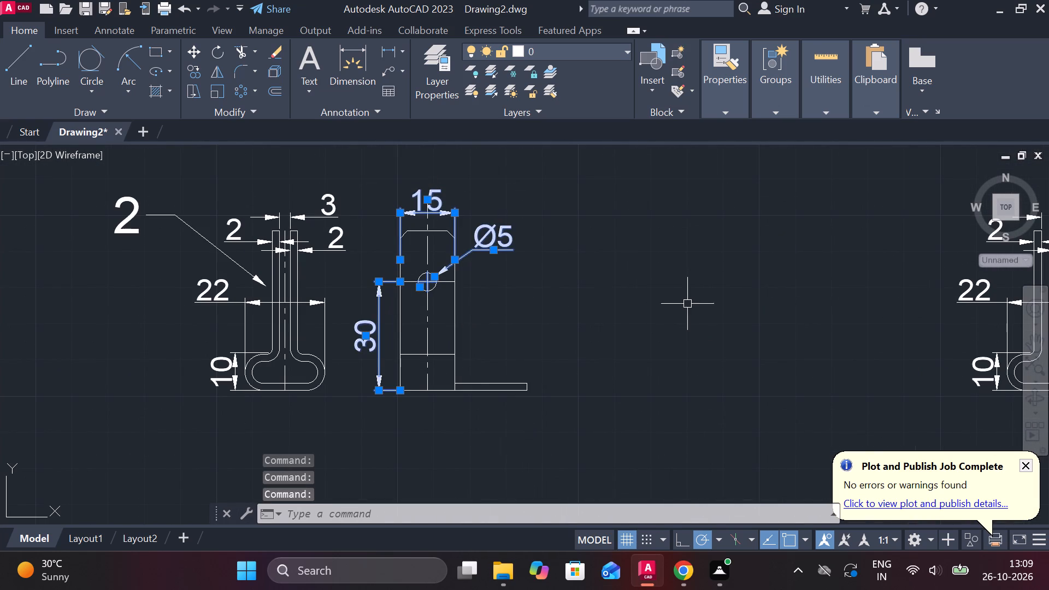
text(E)
key(space)
Move the number 2 clip's side view to the open space to the lower right of the tall rectangle.
drag(369, 191, 371, 227)
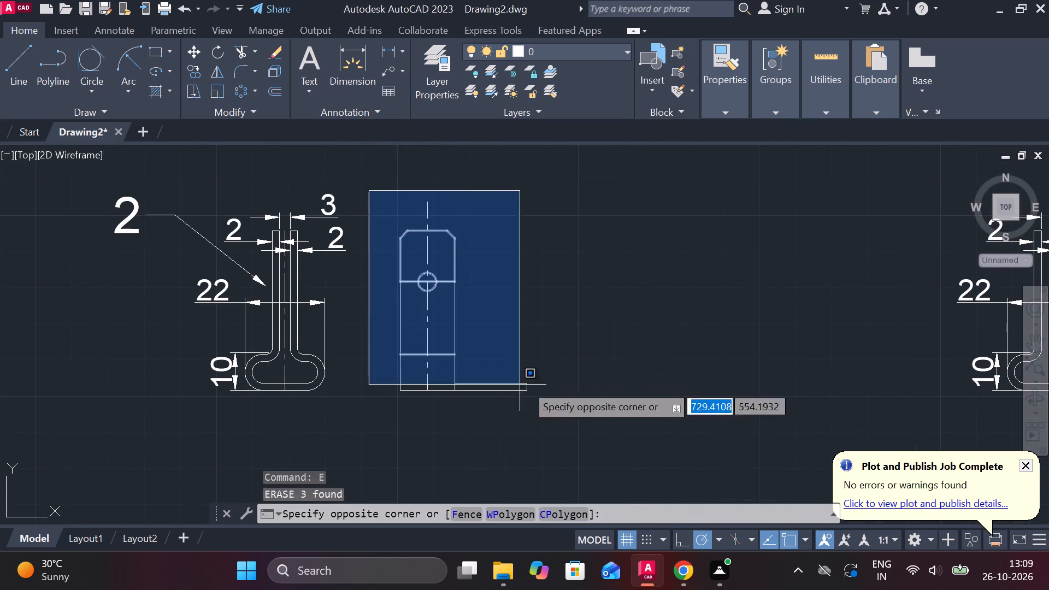
drag(565, 407, 573, 408)
key(m)
key(Return)
click(582, 393)
scroll(582, 393, down, 4)
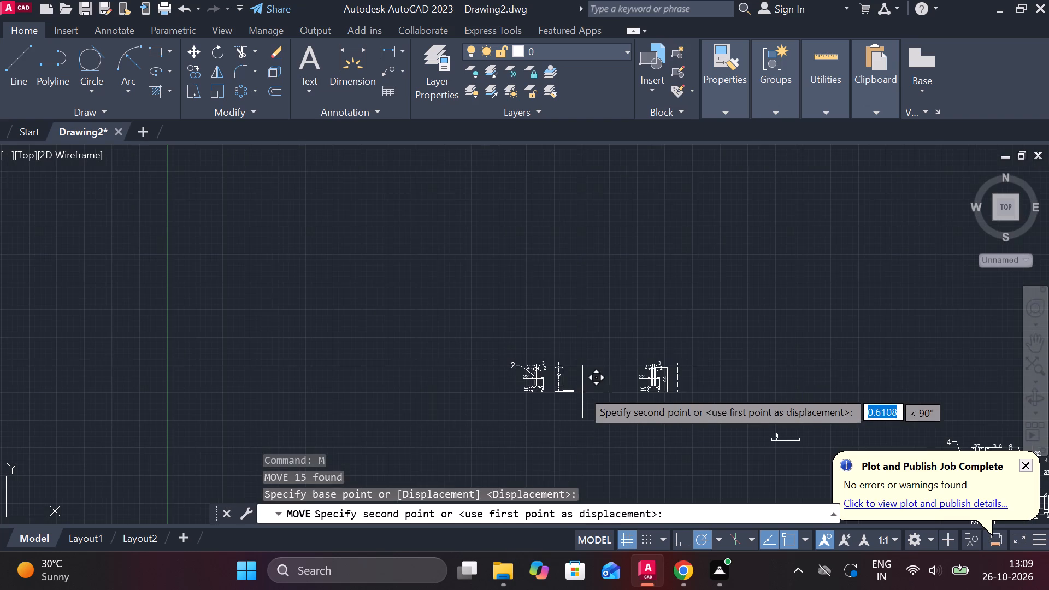
middle_drag(724, 382, 104, 288)
scroll(729, 432, up, 3)
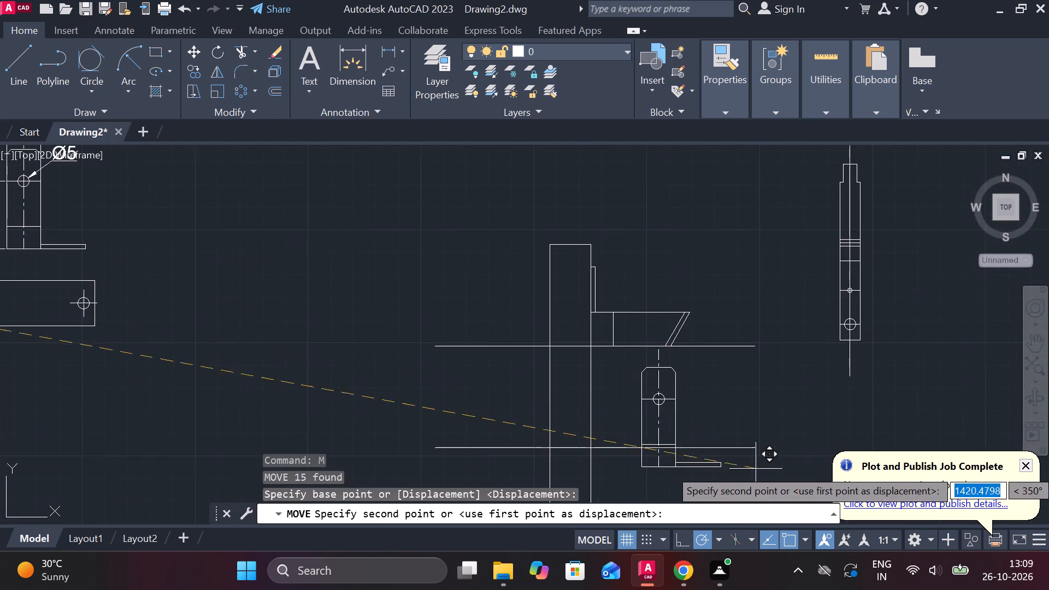
middle_drag(753, 469, 643, 262)
click(829, 357)
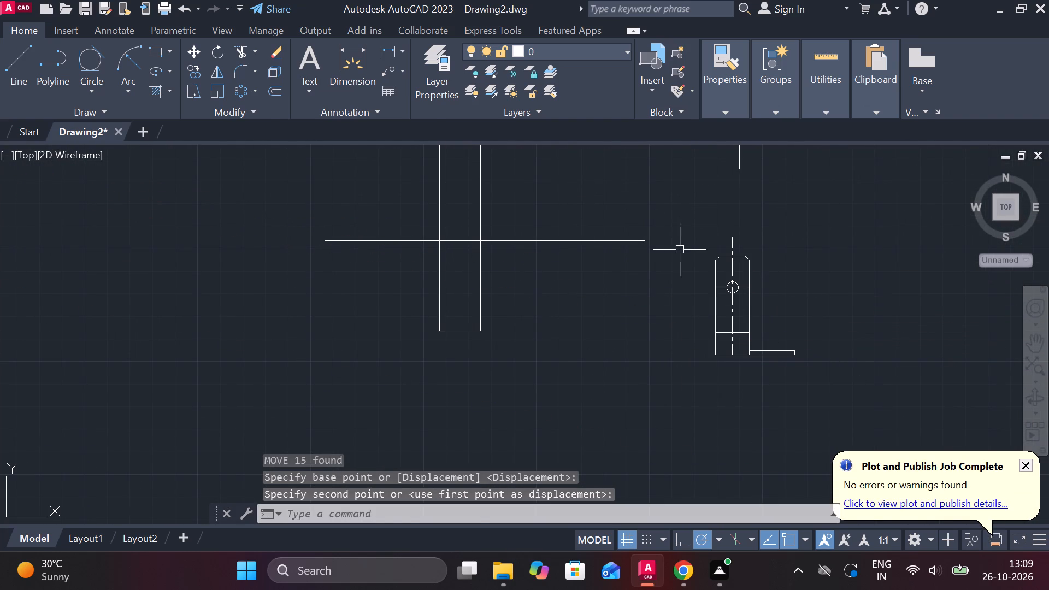
Rotate the number 2 clip's side view 270° so that its holed, chamfered end points right and its foot points down.
click(691, 241)
click(858, 404)
click(213, 54)
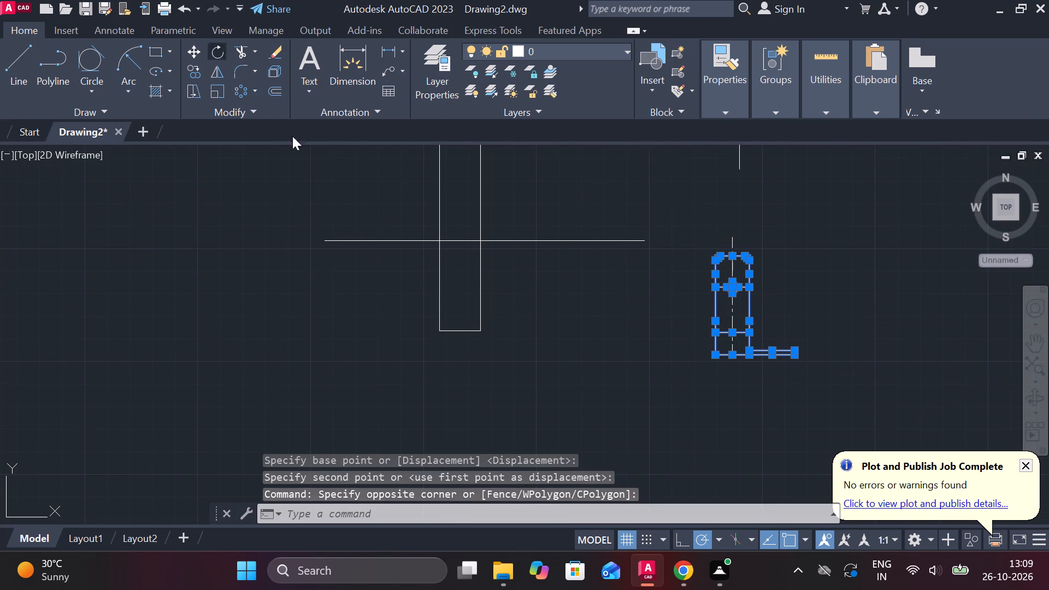
click(756, 387)
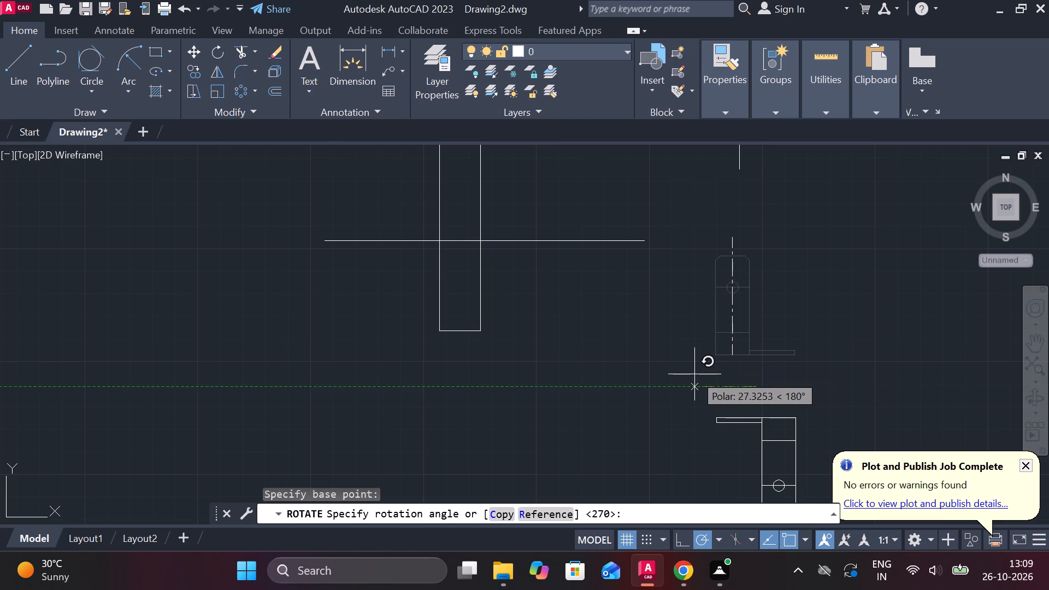
middle_drag(694, 374, 514, 296)
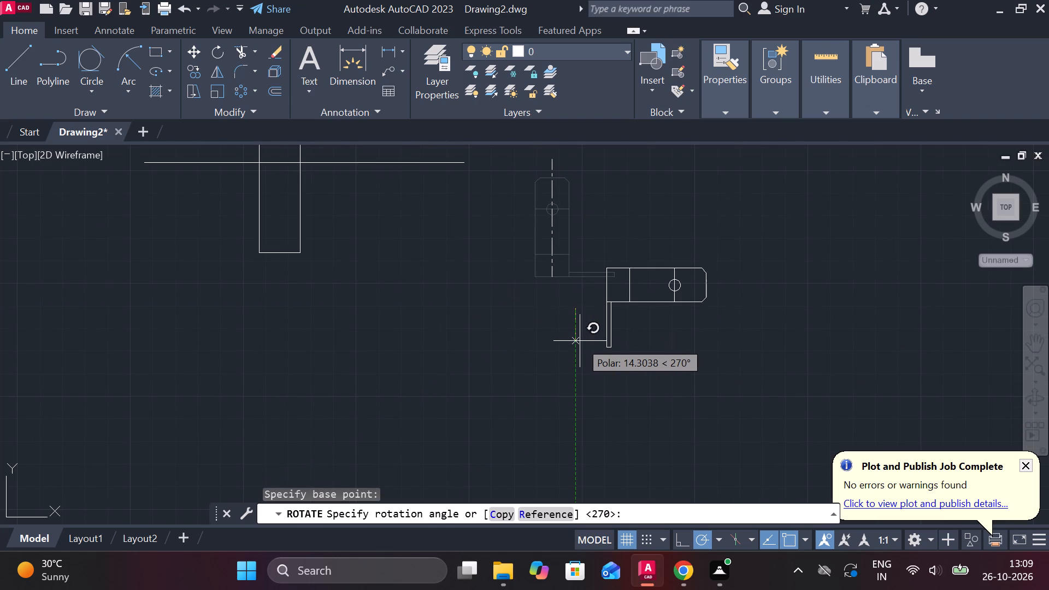
click(580, 341)
Move the rotated clip view by its upper-left corner onto the intersection of the tall rectangle's right edge and the lower horizontal line.
drag(580, 250, 593, 255)
click(741, 356)
key(m)
key(Return)
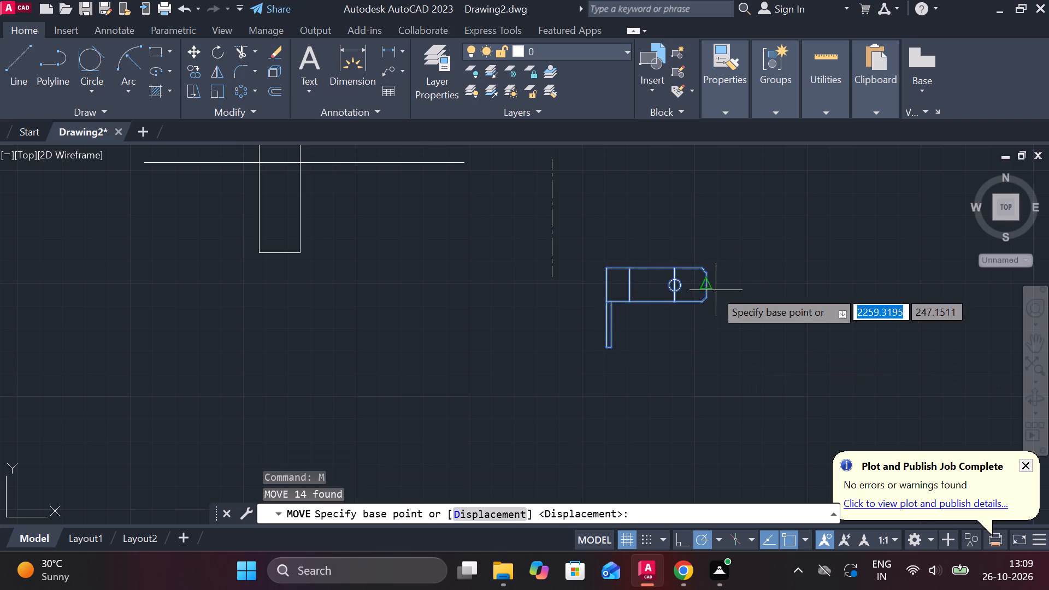
scroll(646, 287, up, 1)
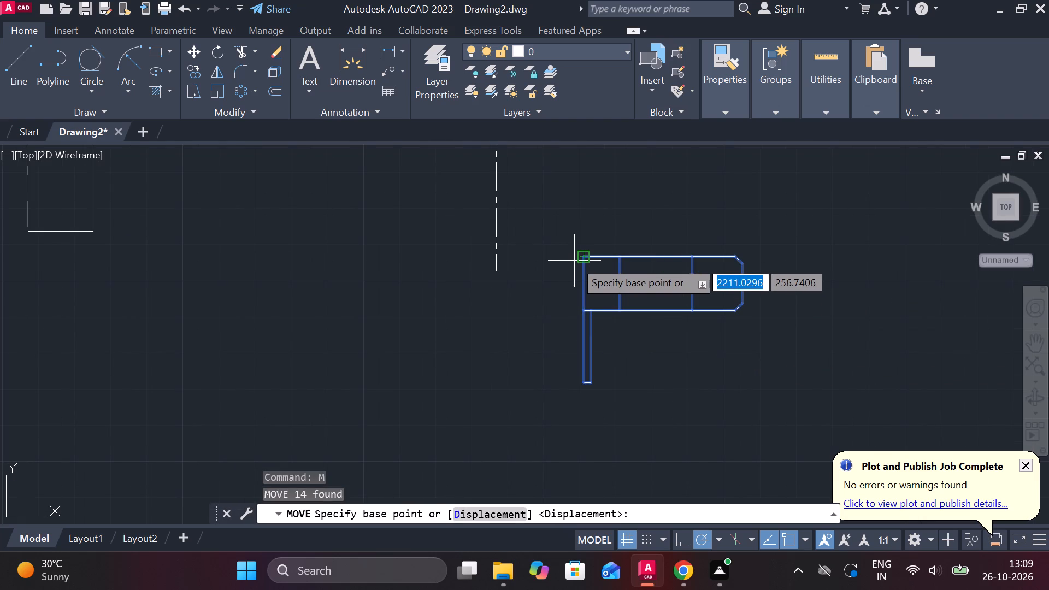
click(578, 258)
scroll(578, 257, down, 2)
middle_drag(458, 223, 516, 291)
scroll(463, 260, up, 2)
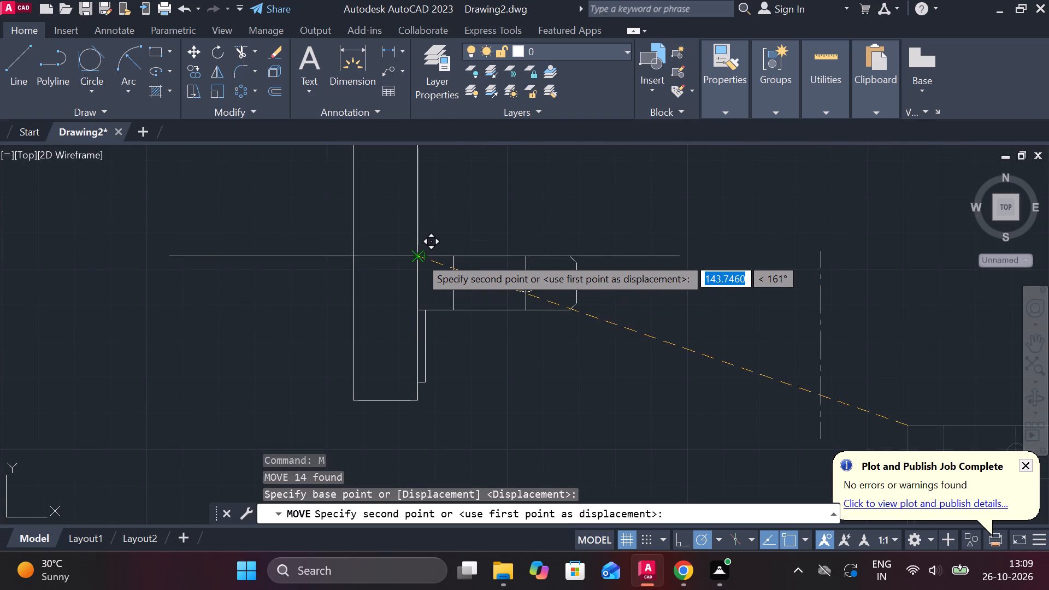
click(420, 257)
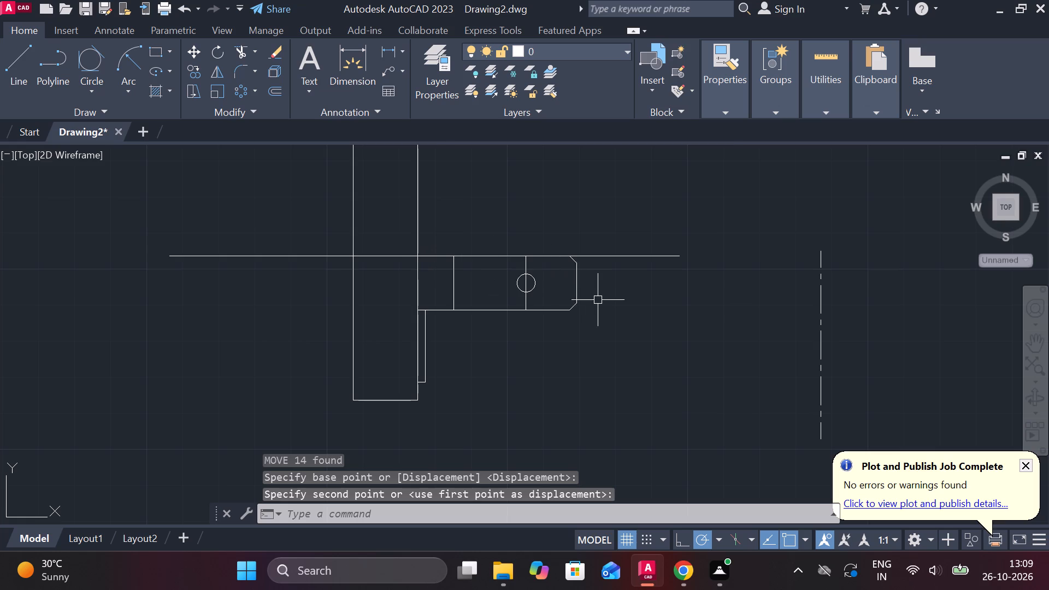
Lengthen the vertical line through the lower clip view's hole upward past the top of the tall rectangle.
scroll(598, 300, down, 2)
scroll(593, 316, up, 1)
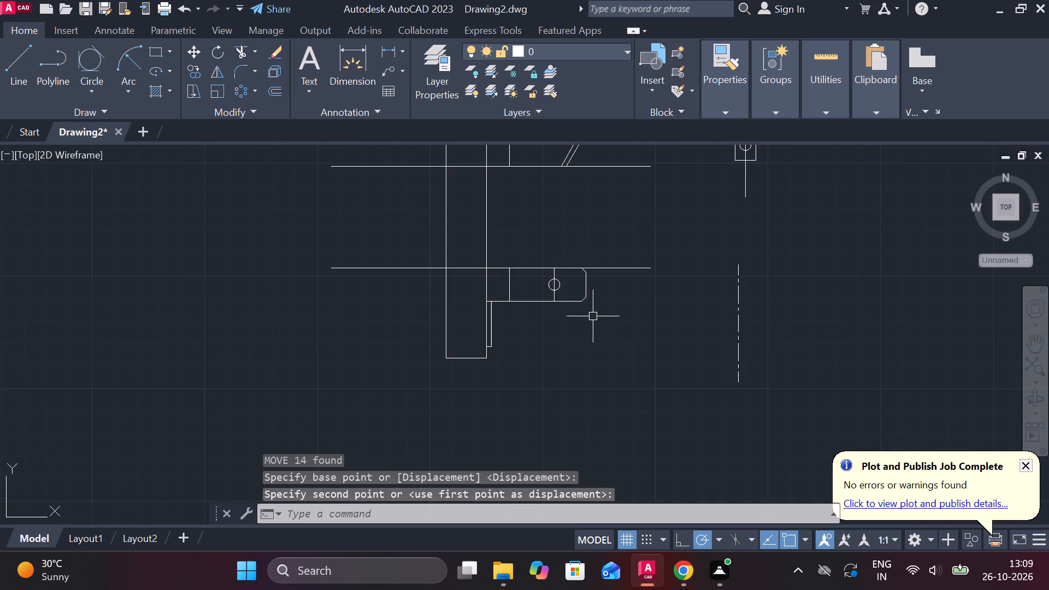
middle_drag(597, 328, 600, 392)
click(557, 347)
key(Escape)
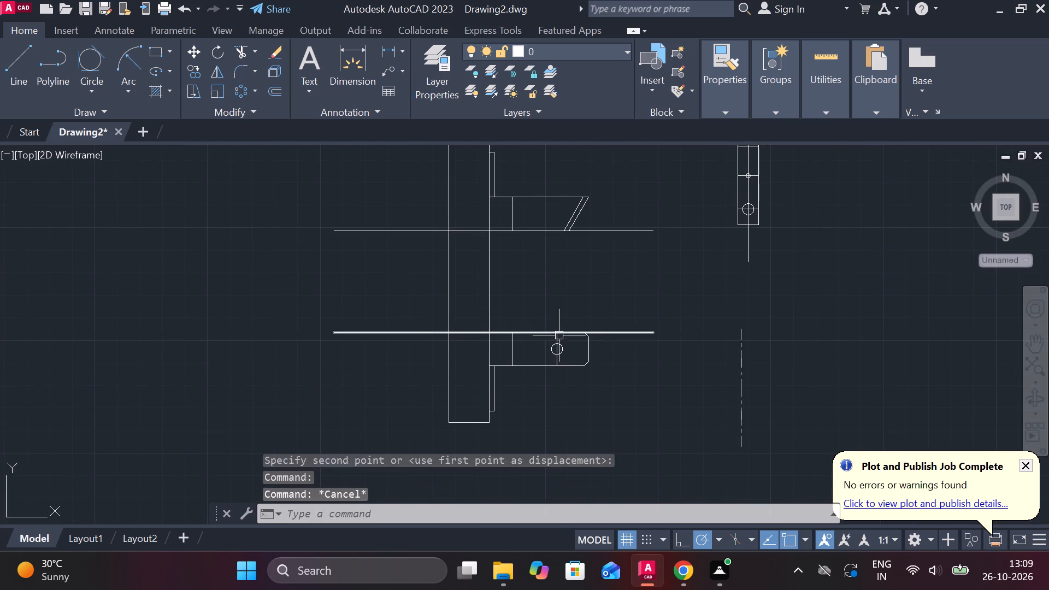
click(558, 337)
click(558, 326)
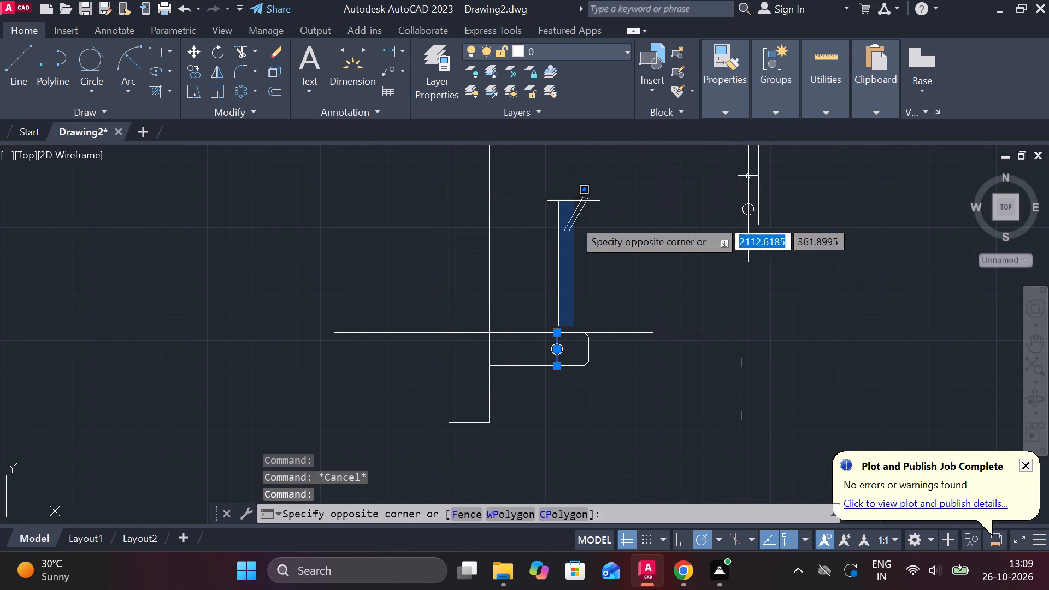
key(Escape)
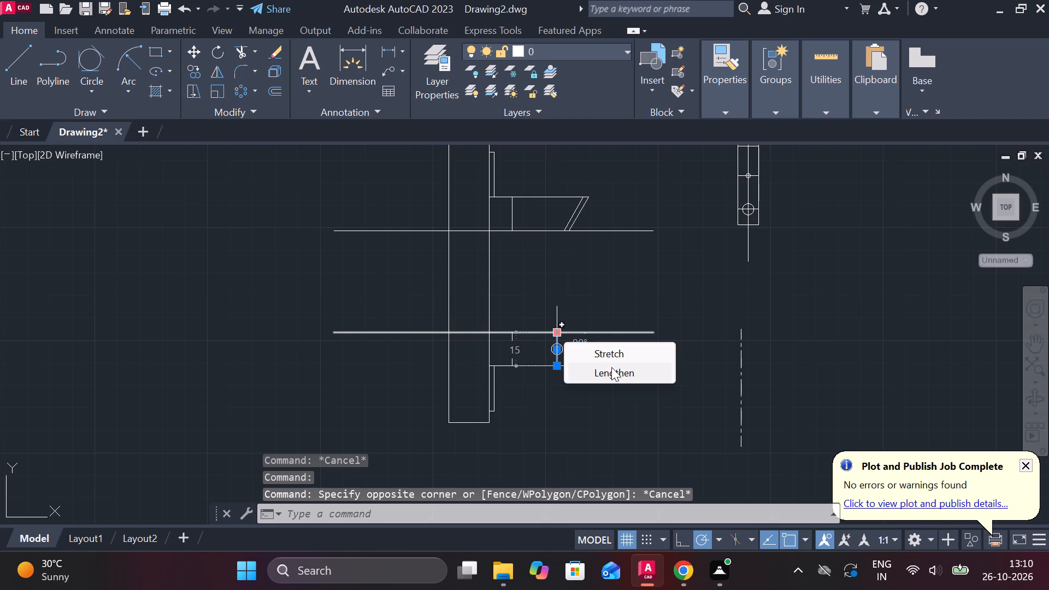
click(611, 367)
middle_drag(608, 201, 612, 282)
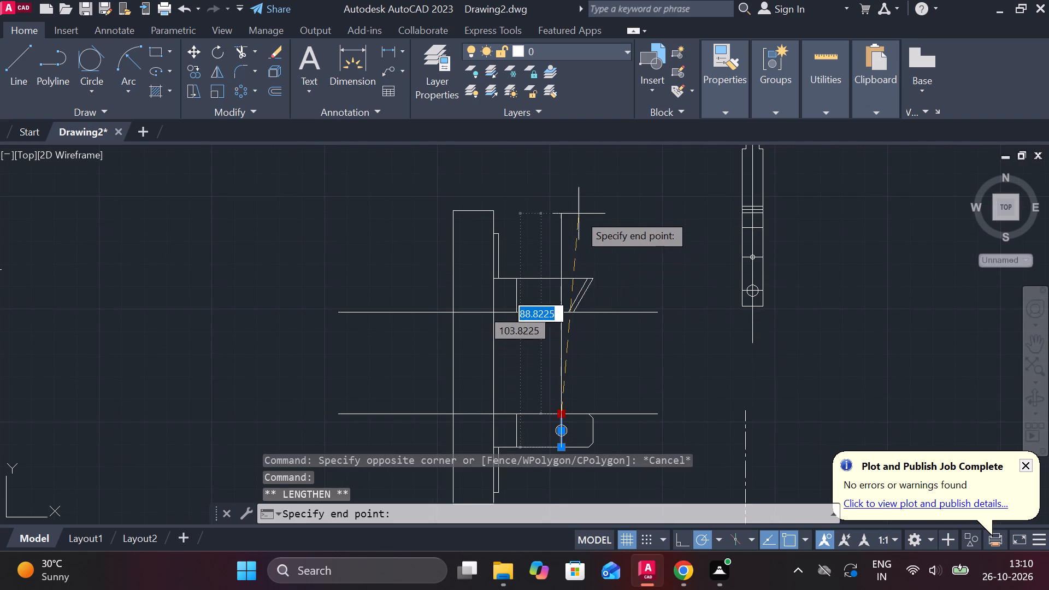
click(568, 174)
middle_drag(632, 306, 604, 138)
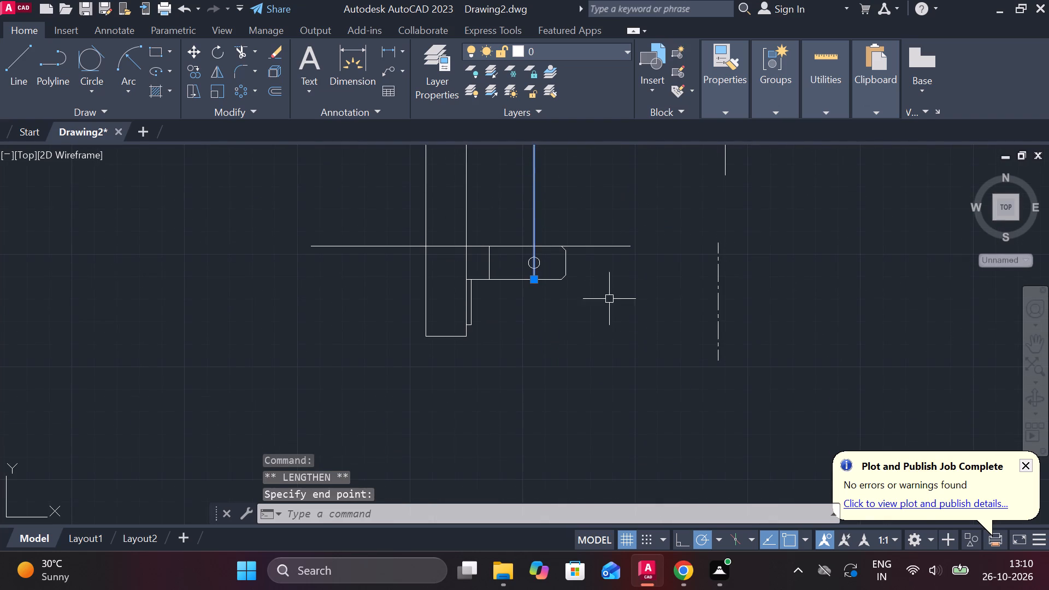
key(Escape)
Stretch the lower end of the line through the clip's hole downward to below the clip view.
scroll(532, 276, up, 3)
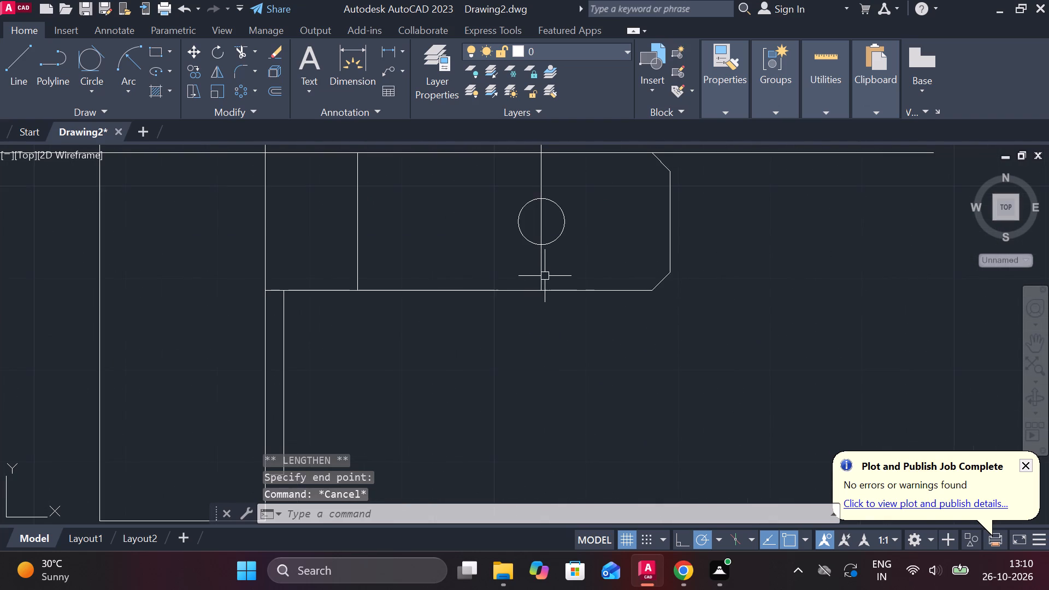
click(544, 272)
click(544, 287)
click(547, 427)
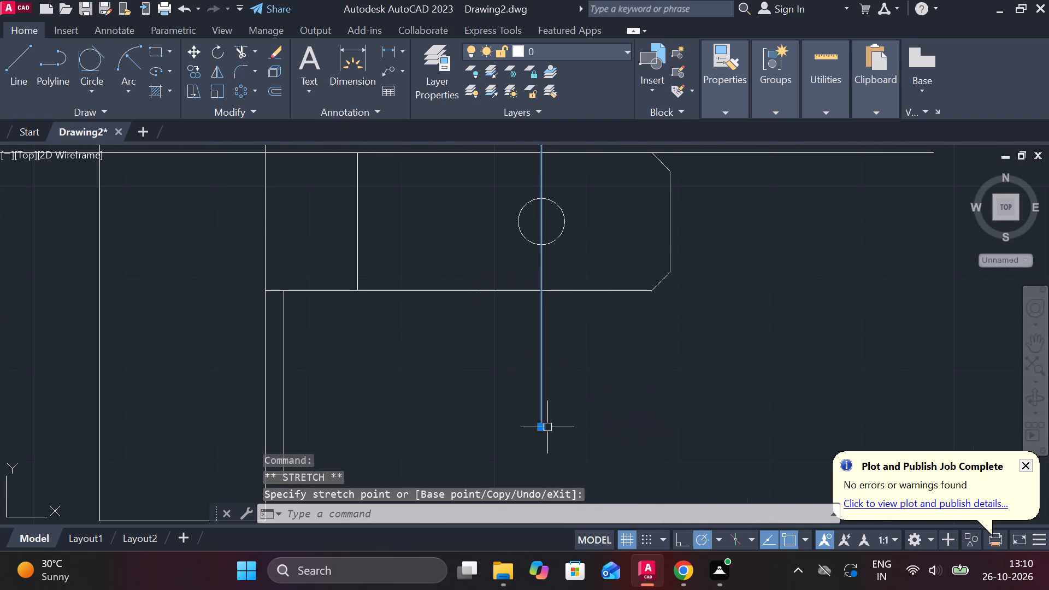
key(Escape)
Move the narrow vertical part view with two holes by its larger lower hole's centre onto the hole centre of the lower clip view.
scroll(722, 292, down, 3)
middle_drag(726, 296, 712, 305)
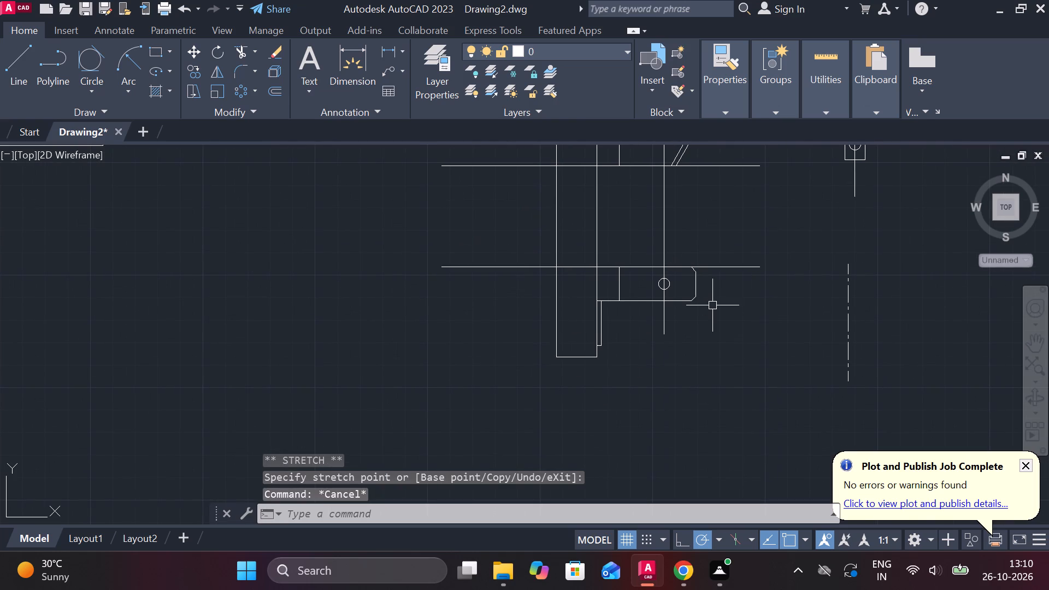
middle_click(712, 305)
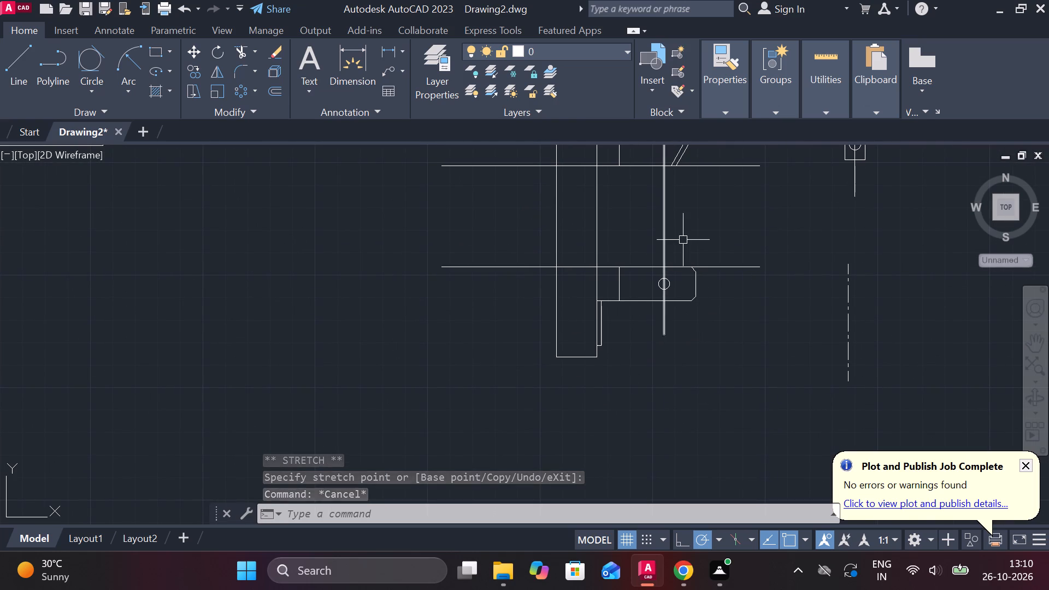
middle_drag(683, 240, 588, 352)
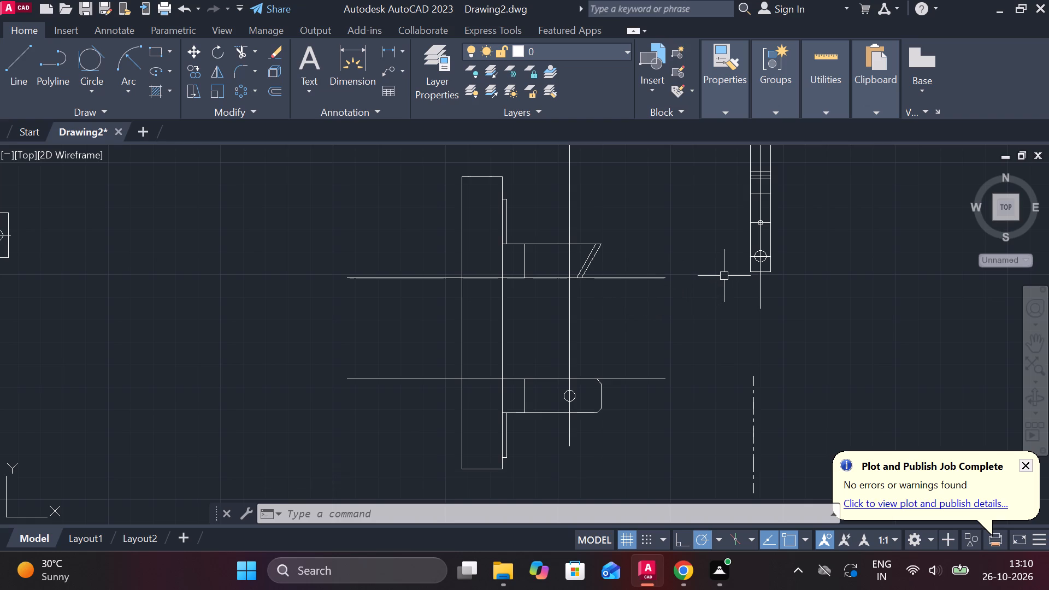
middle_drag(718, 273, 621, 312)
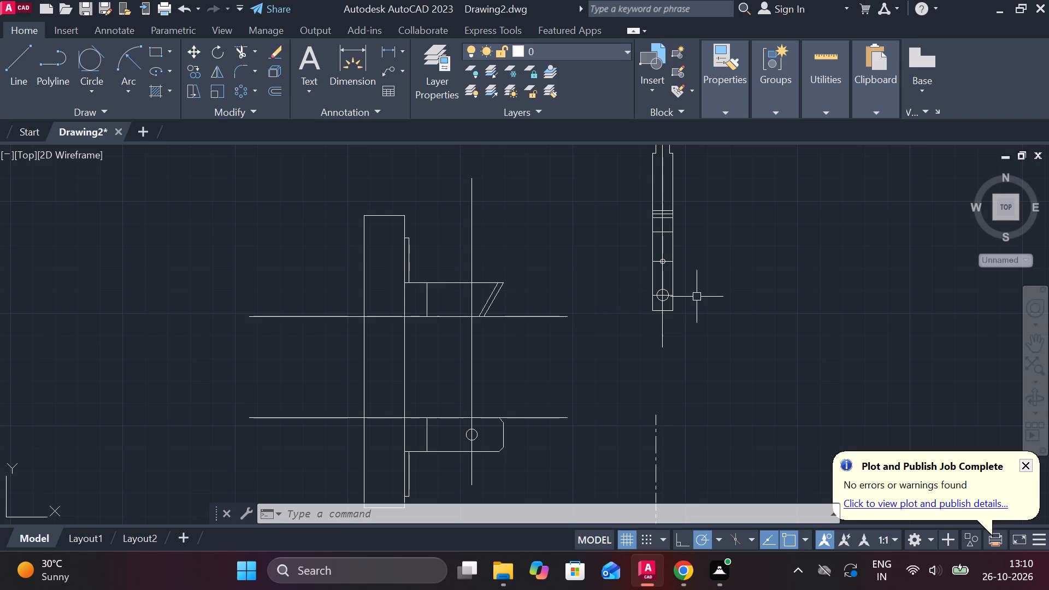
middle_drag(697, 297, 692, 332)
drag(627, 162, 639, 176)
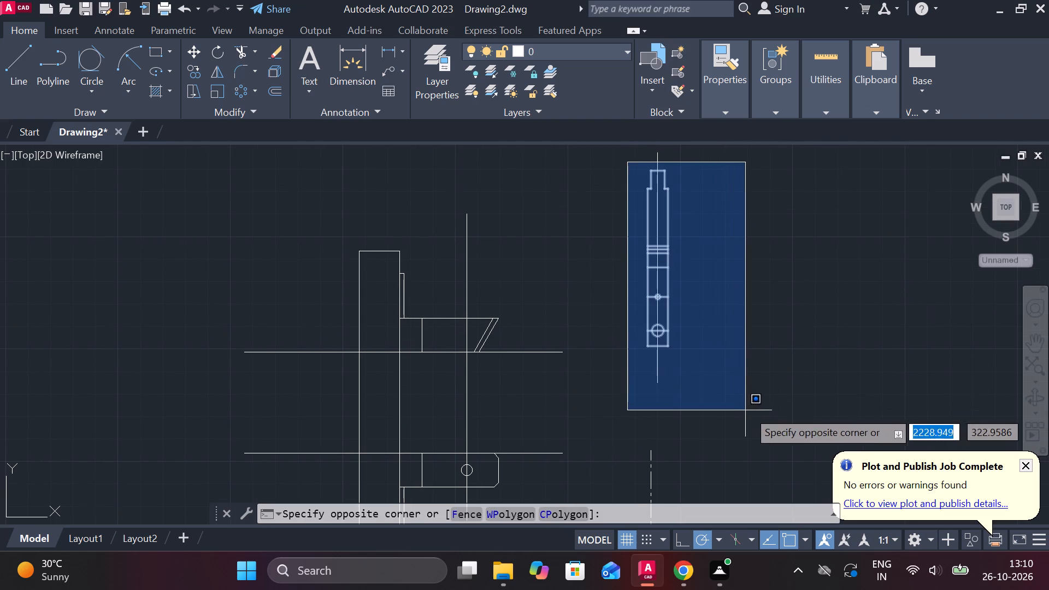
click(747, 409)
click(656, 204)
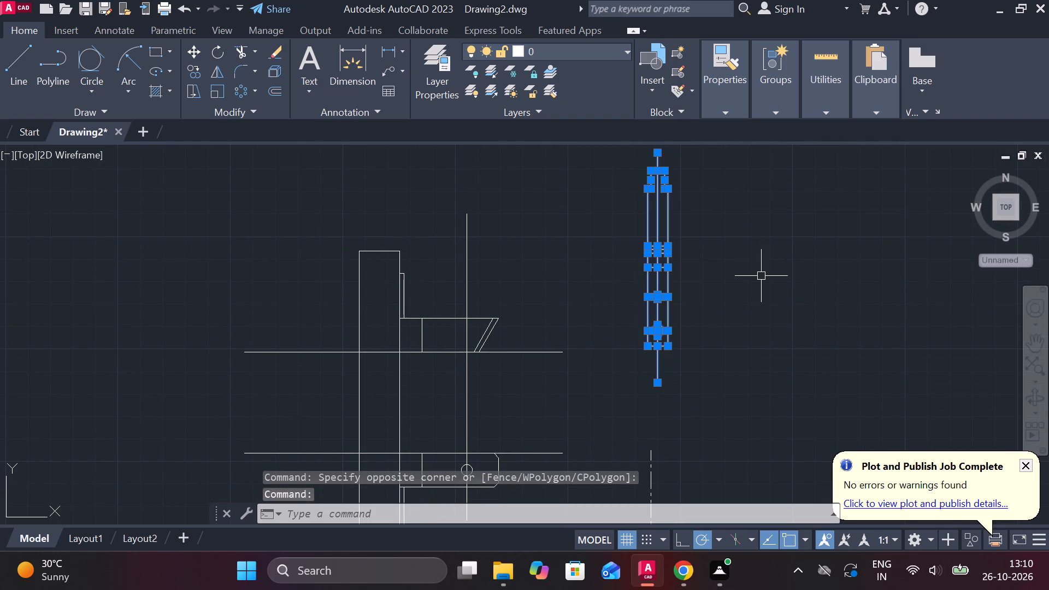
key(m)
key(Return)
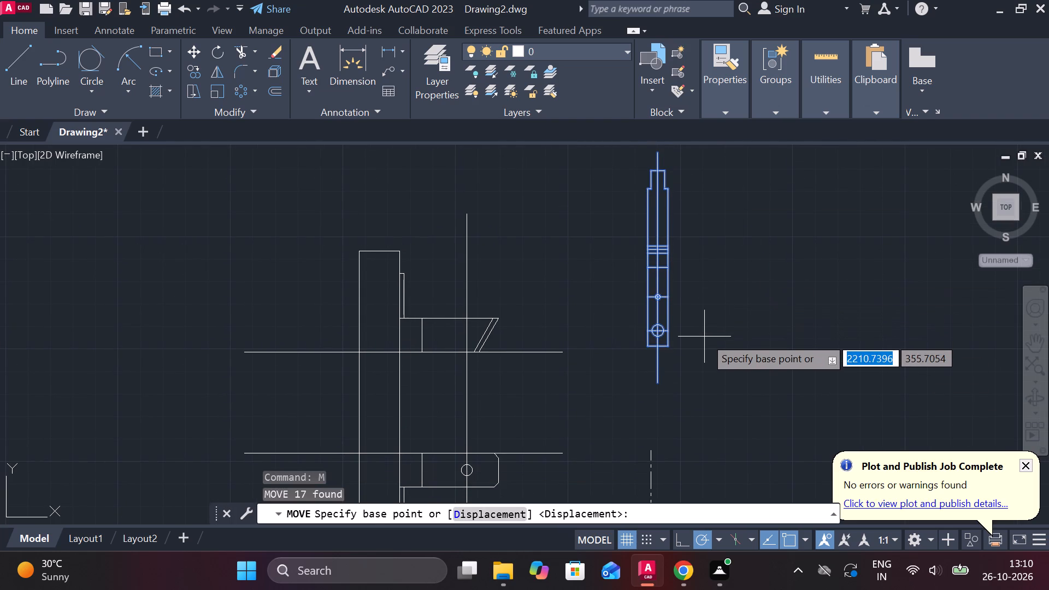
scroll(662, 325, up, 4)
click(665, 318)
scroll(665, 318, down, 3)
middle_drag(593, 361, 650, 96)
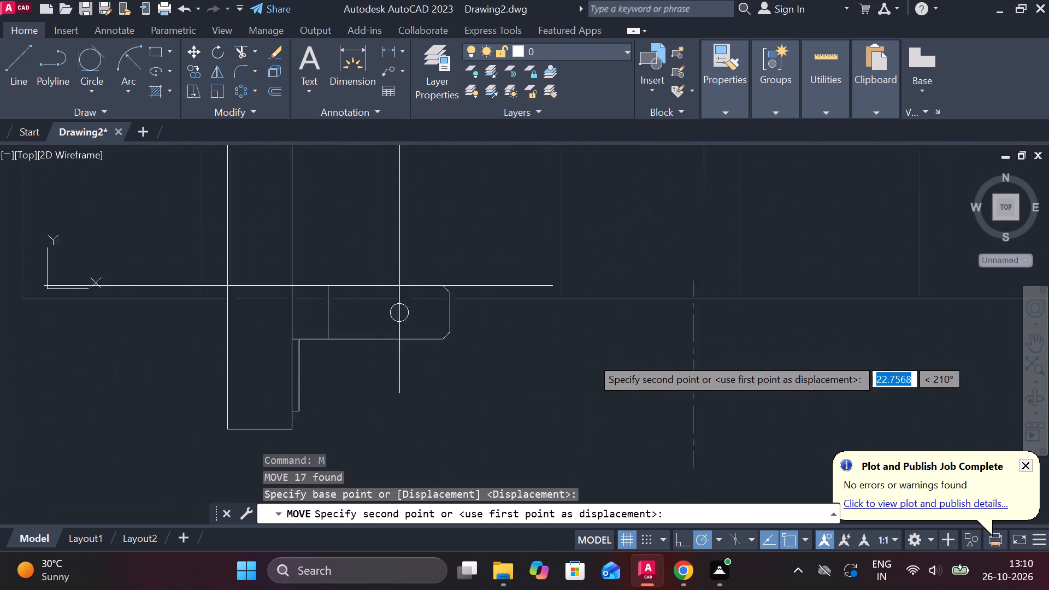
click(411, 275)
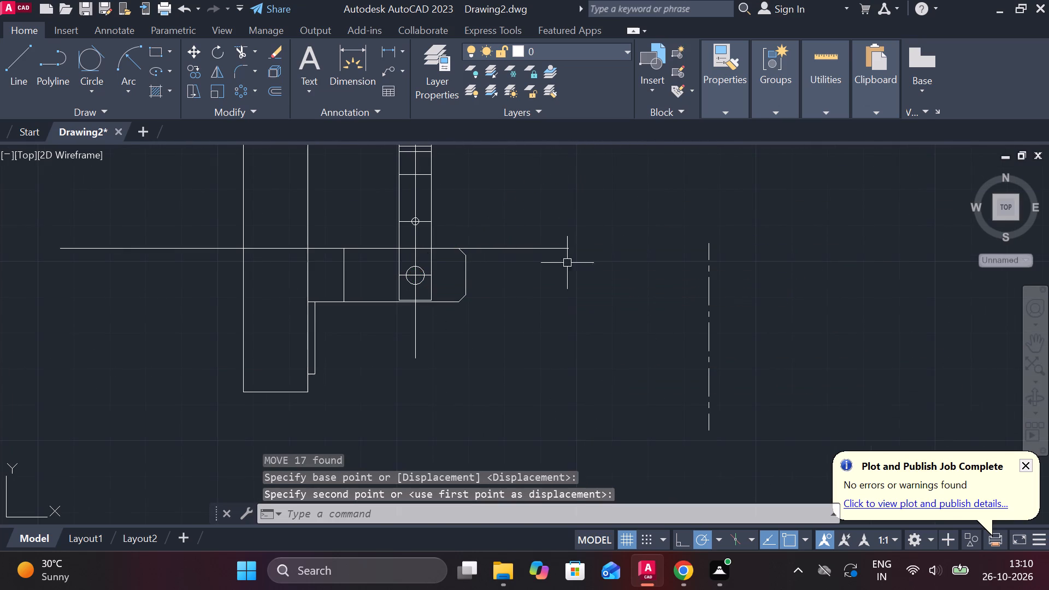
Trim away the three closely spaced horizontal lines and the one just below them inside the narrow vertical part, on both sides of its centreline.
scroll(584, 257, down, 2)
middle_drag(575, 247, 553, 326)
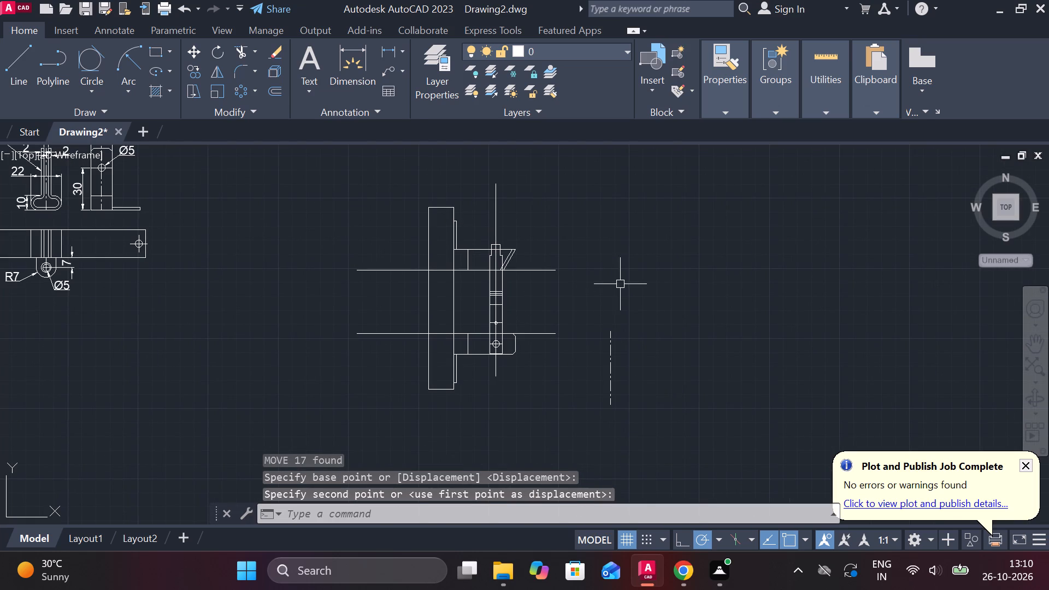
scroll(494, 254, up, 2)
scroll(549, 257, up, 1)
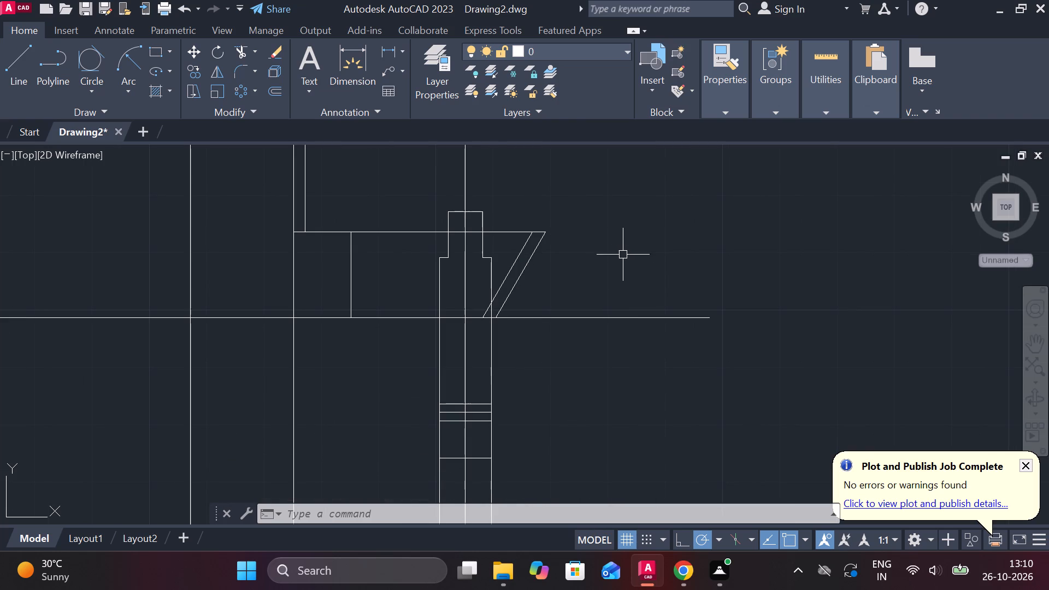
middle_drag(515, 391, 501, 312)
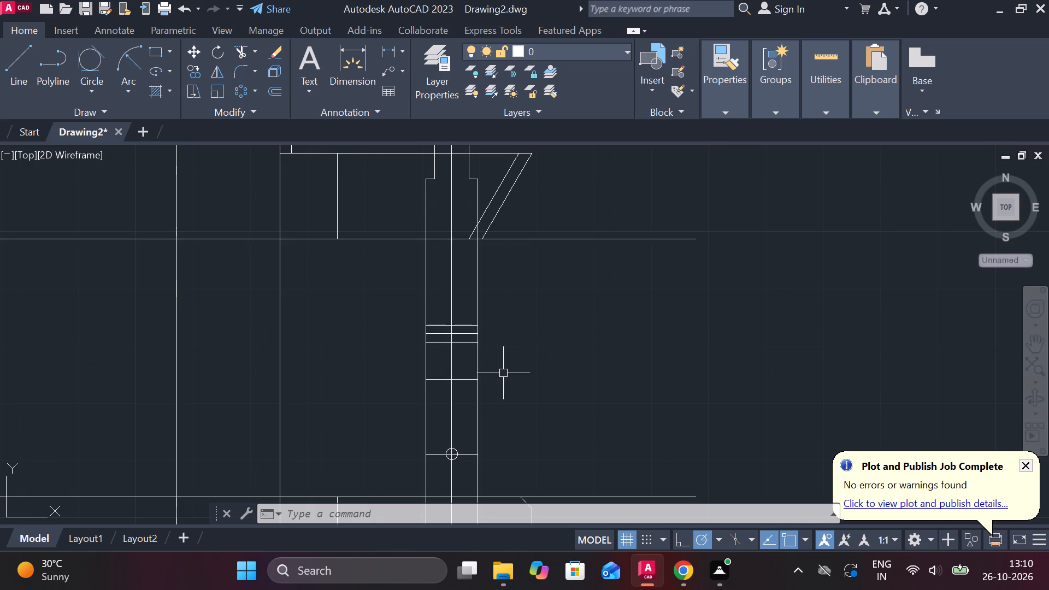
middle_drag(516, 374, 541, 239)
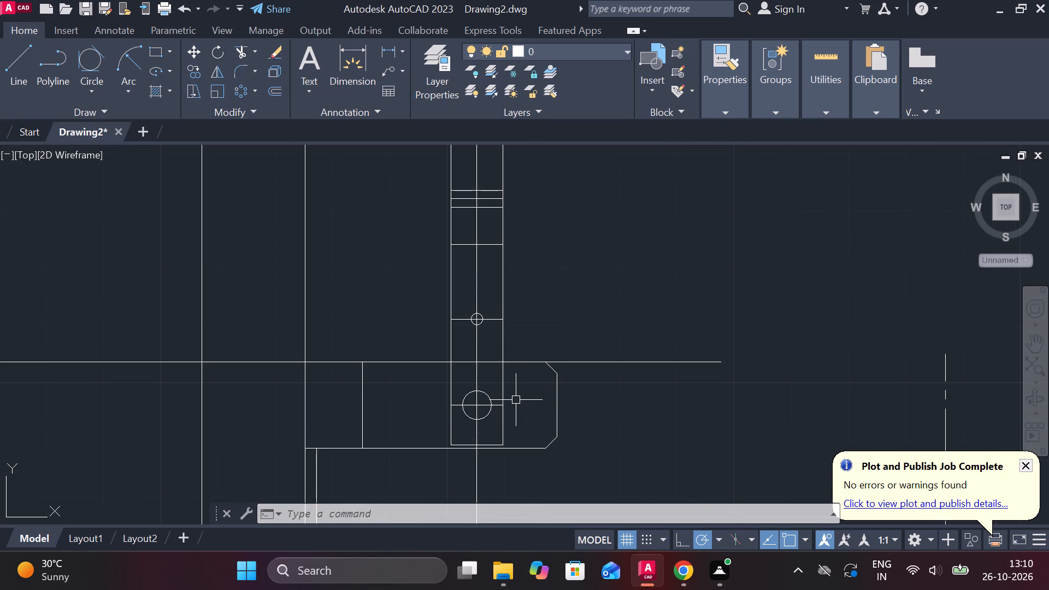
text(TR)
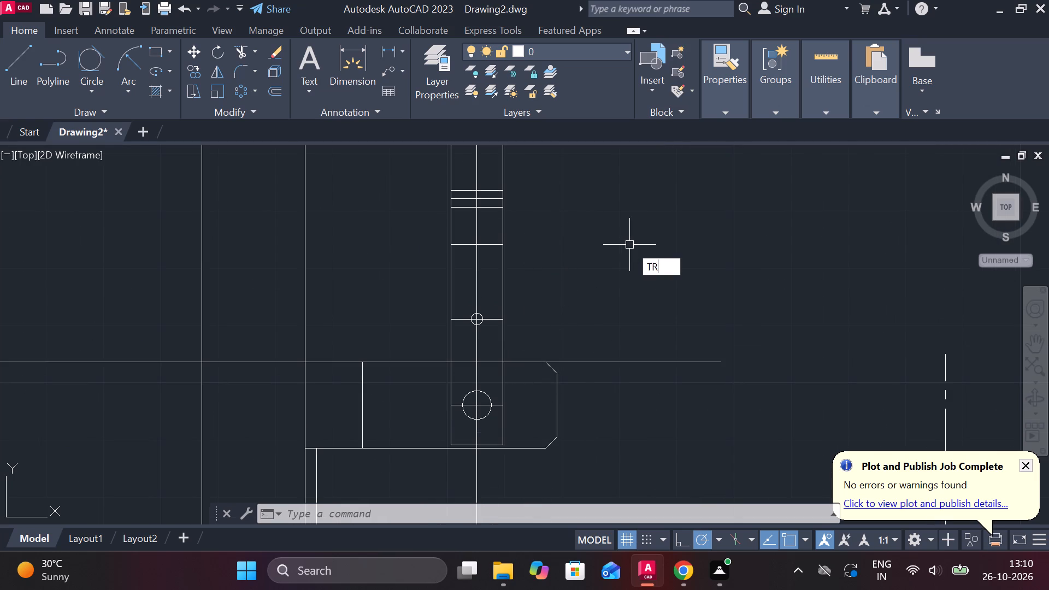
key(space)
drag(493, 175, 486, 264)
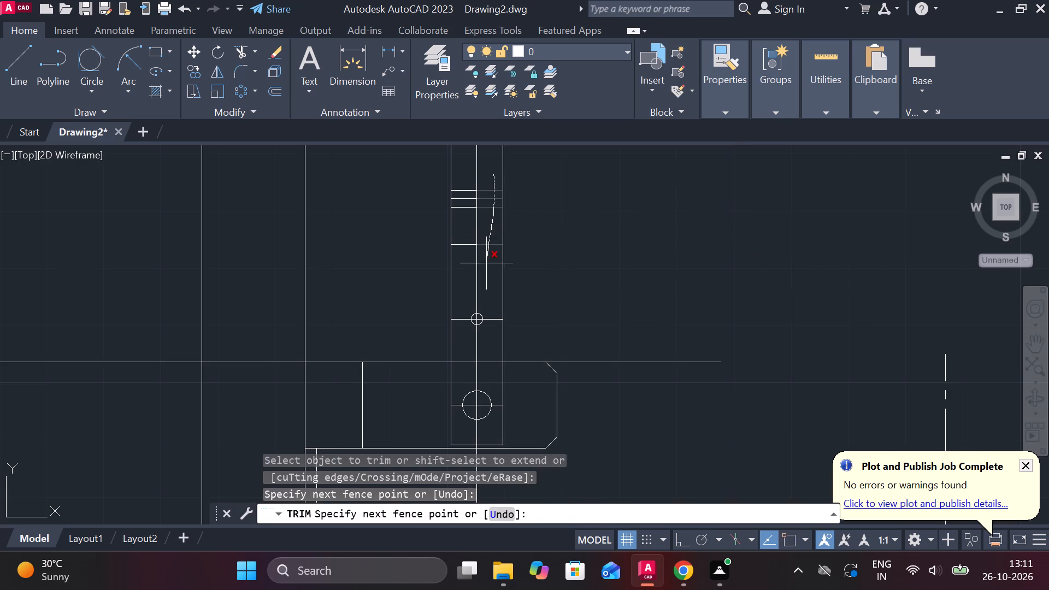
drag(486, 264, 486, 267)
drag(461, 176, 456, 283)
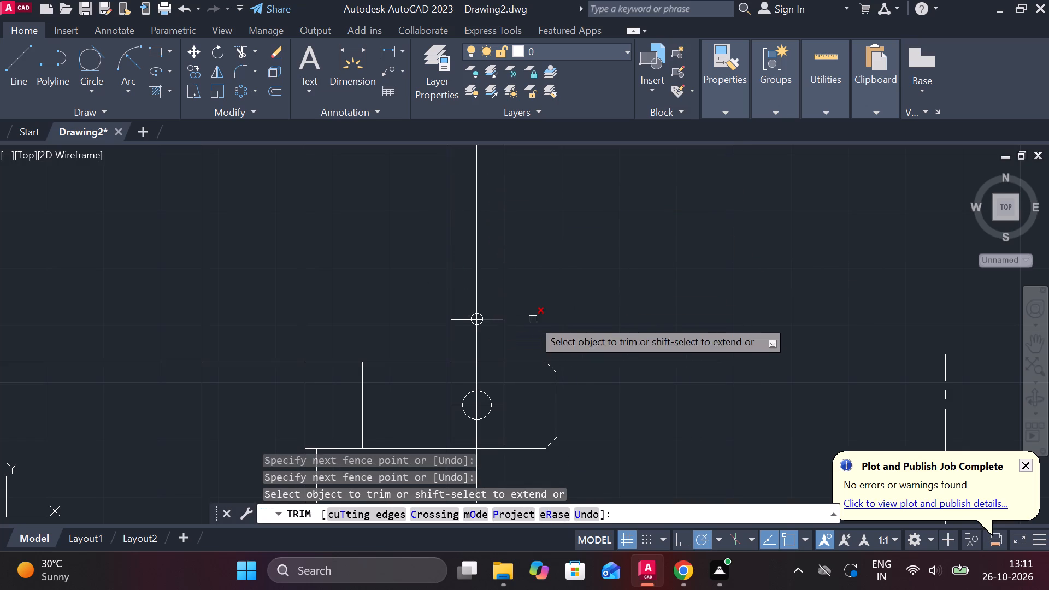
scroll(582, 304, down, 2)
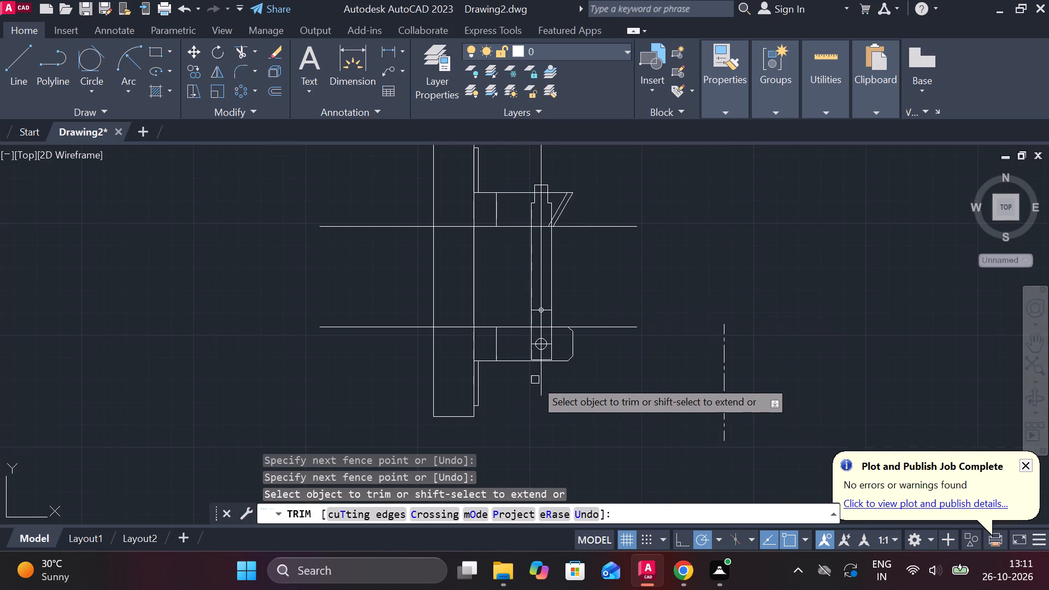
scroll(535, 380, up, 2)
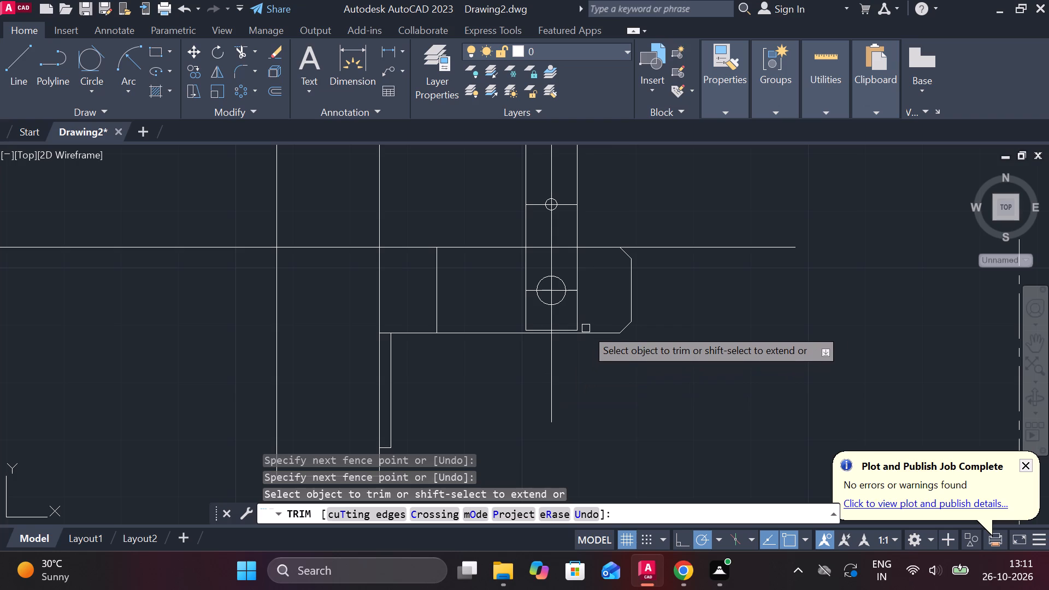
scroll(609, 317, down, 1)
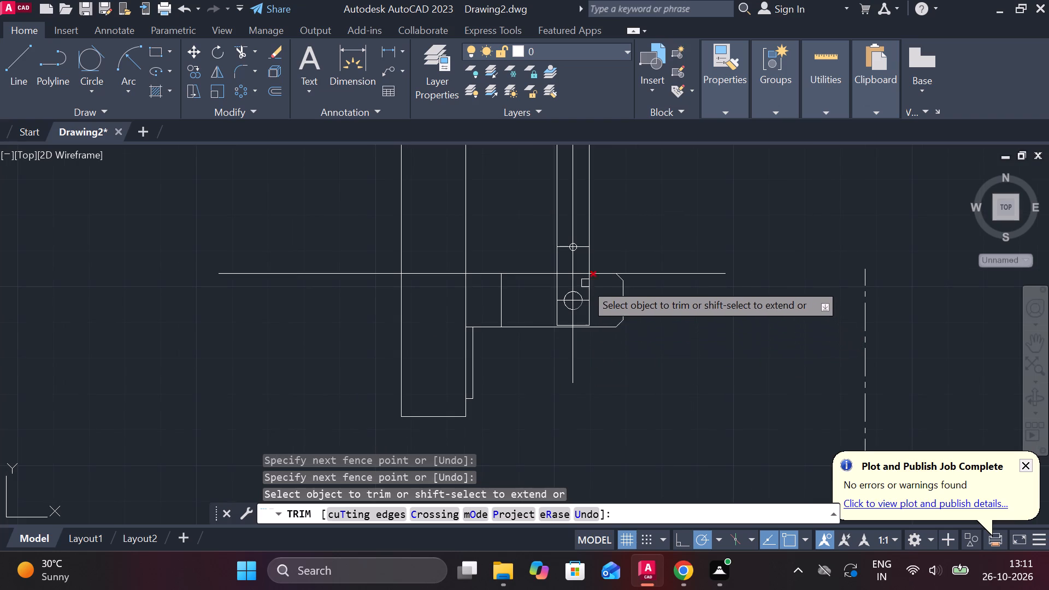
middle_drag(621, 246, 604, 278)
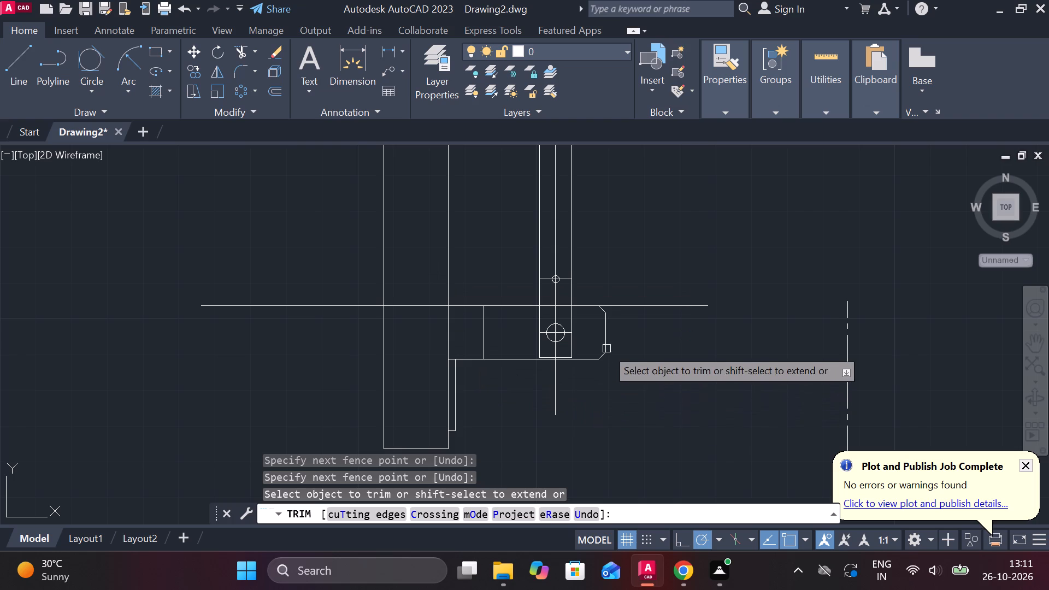
Trim away the narrow vertical part's stepped outline inside the upper clip view, between the clip's top edge and the horizontal line below.
scroll(605, 313, down, 2)
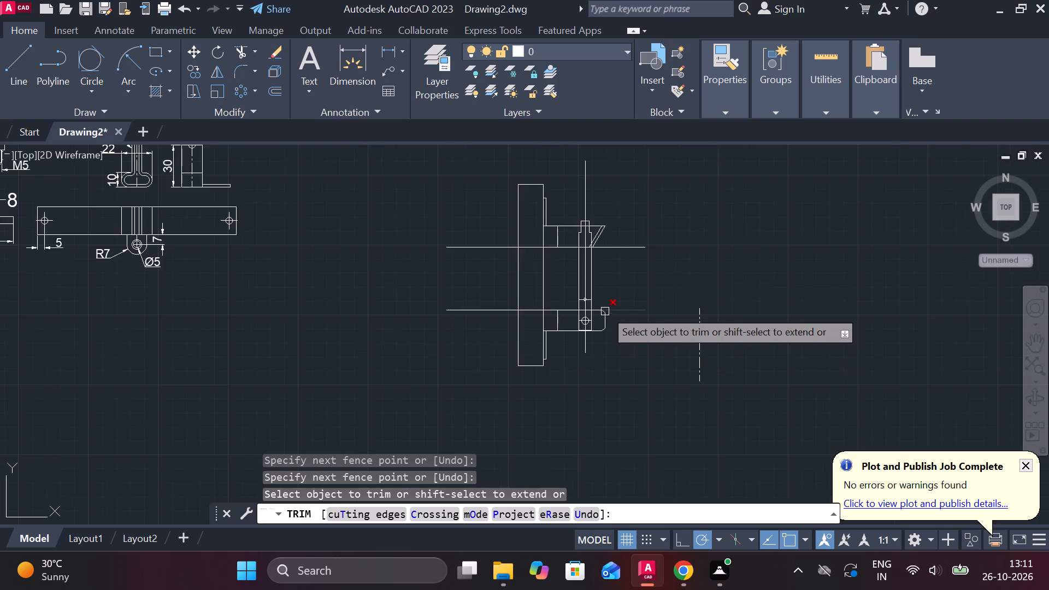
middle_drag(610, 275, 614, 308)
scroll(599, 268, up, 3)
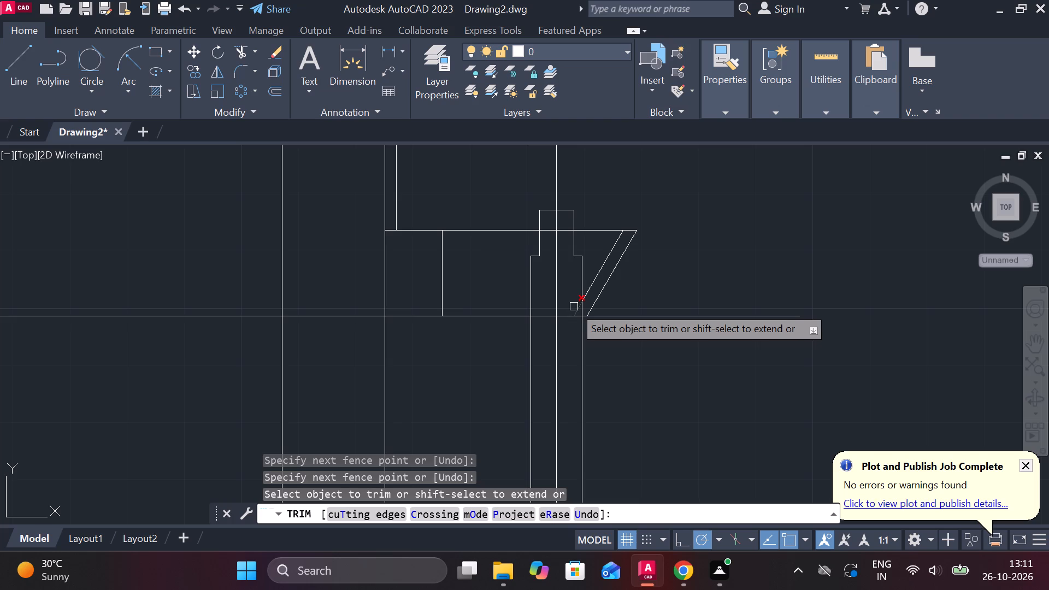
click(574, 306)
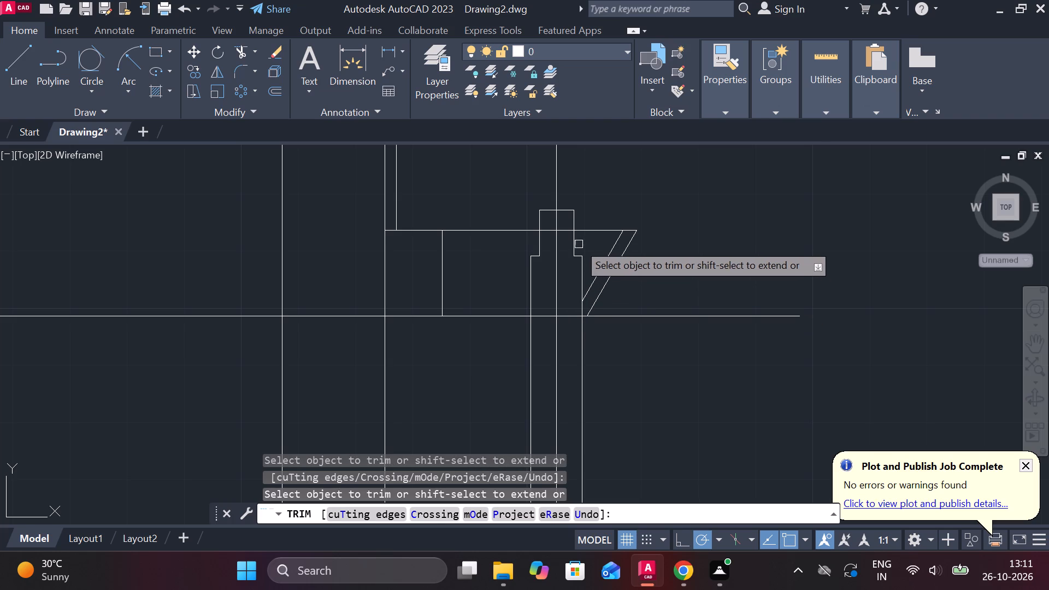
click(575, 240)
click(540, 256)
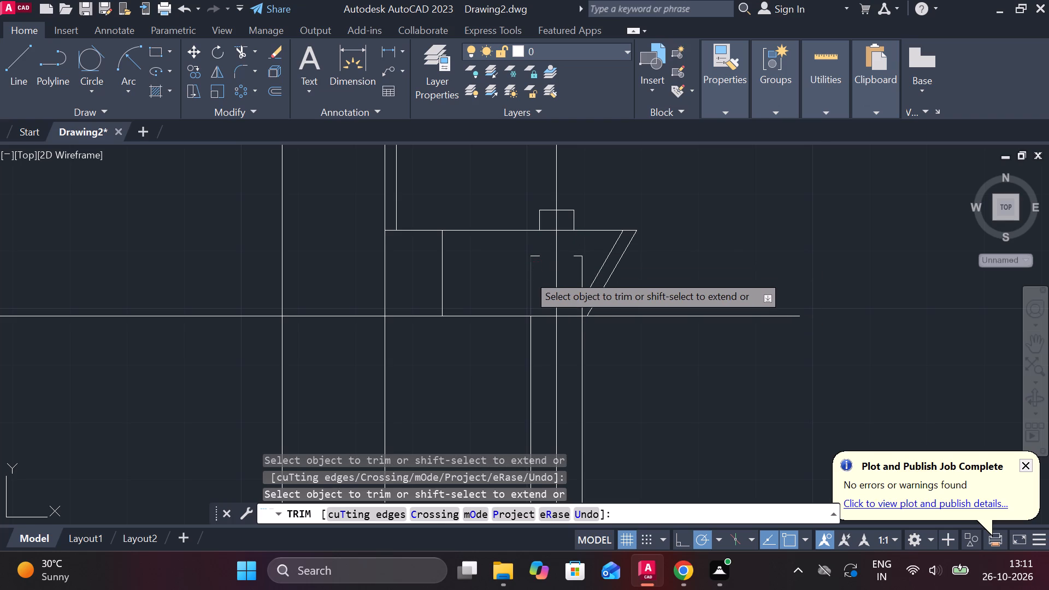
click(528, 274)
click(539, 255)
click(575, 259)
click(583, 275)
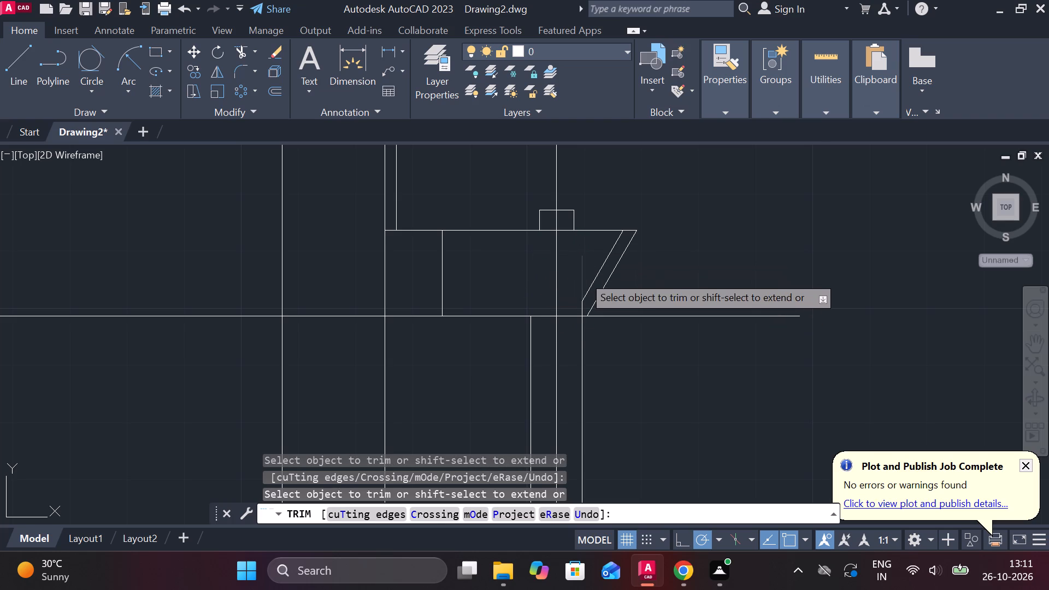
click(581, 306)
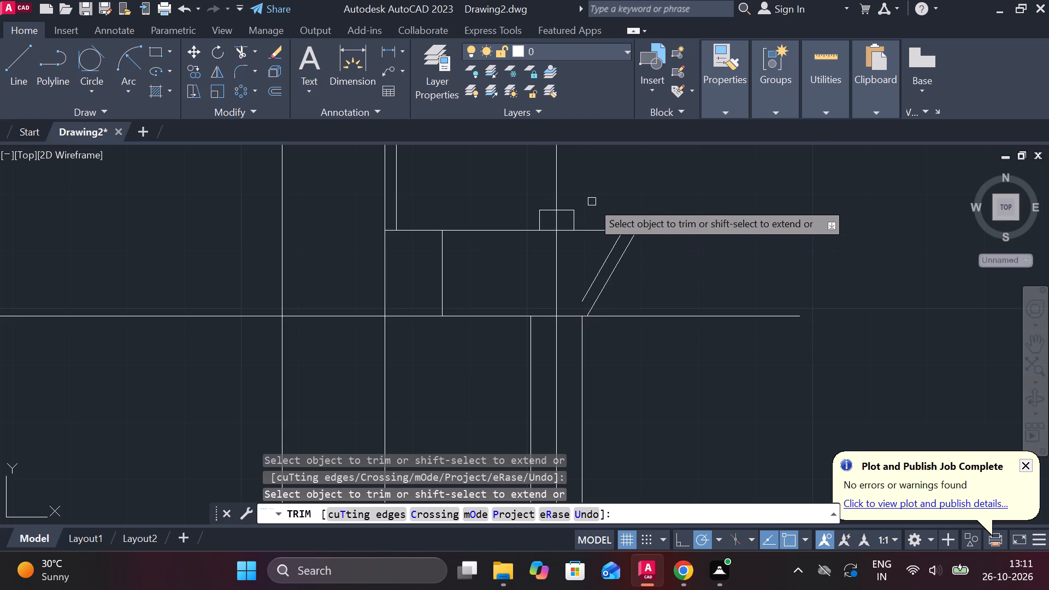
Trim away the inner of the two slanted lines at the end of the upper clip view.
scroll(613, 238, down, 1)
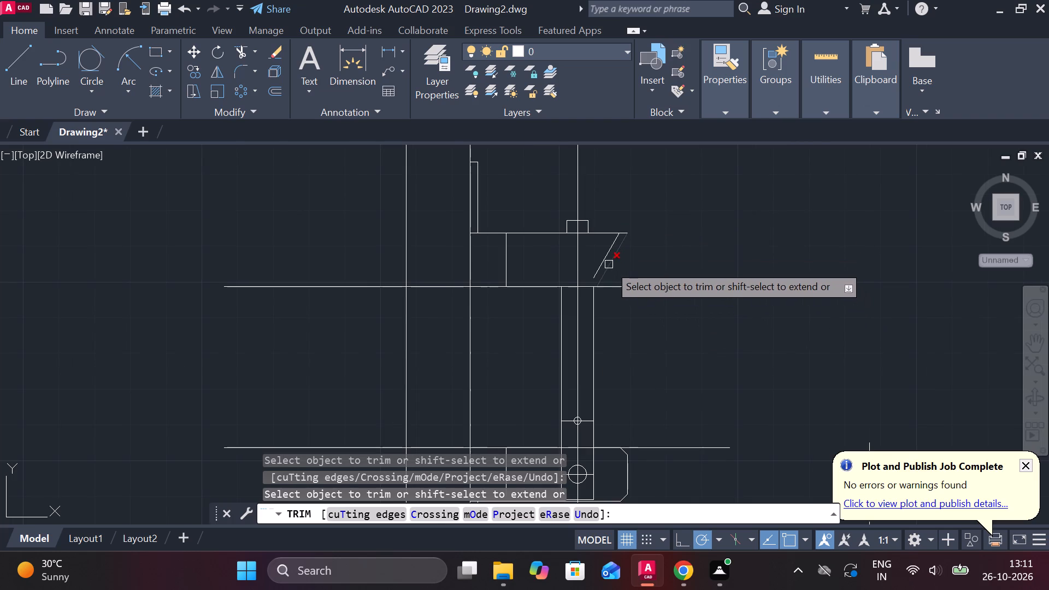
click(599, 257)
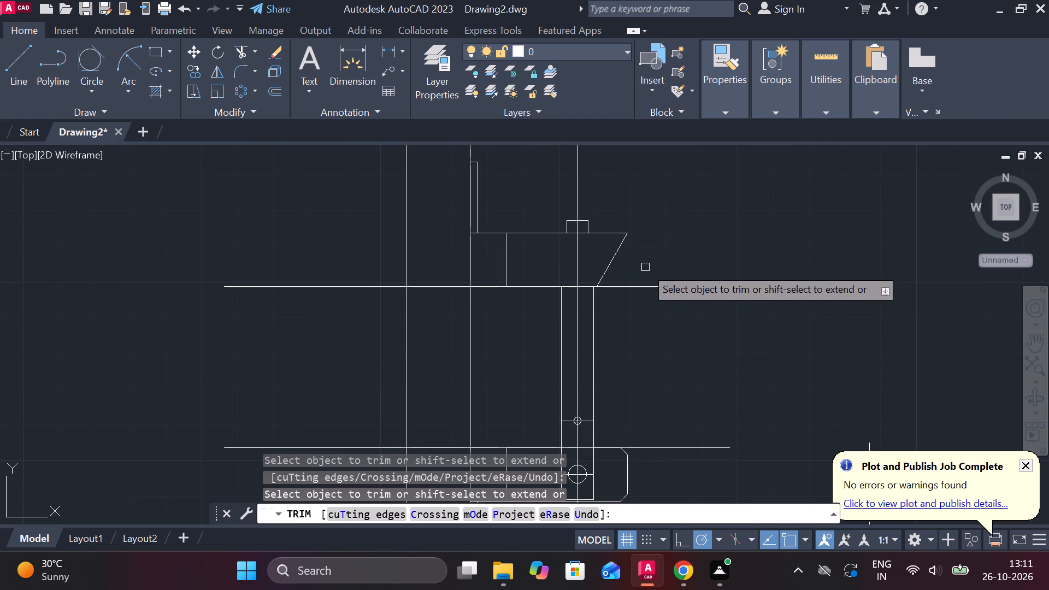
key(Escape)
Offset the remaining slanted end line of the upper clip view inward by about 0.84.
scroll(626, 278, up, 1)
click(589, 270)
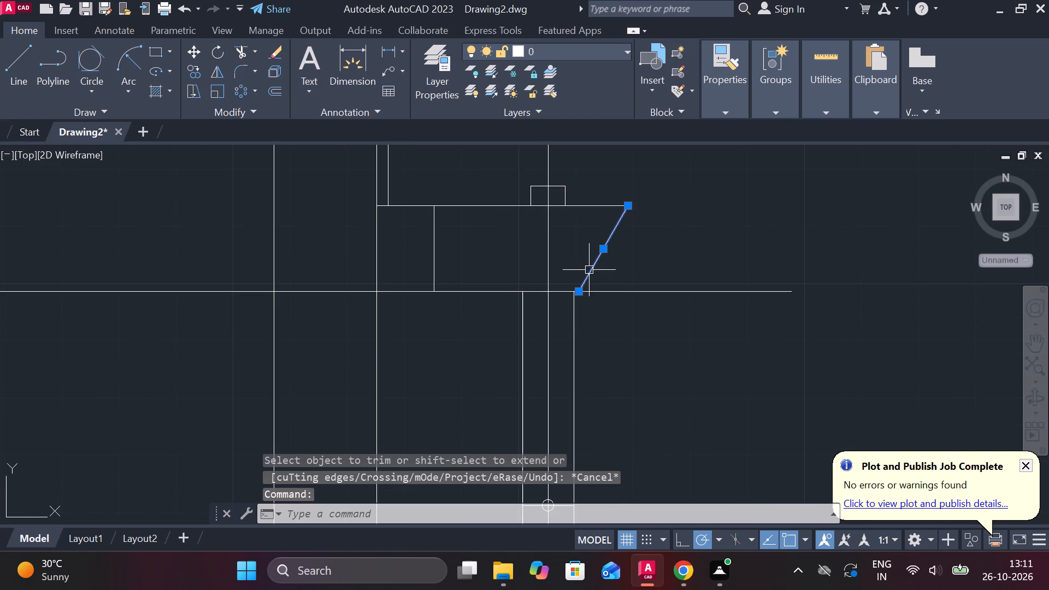
scroll(591, 286, up, 3)
key(o)
key(Return)
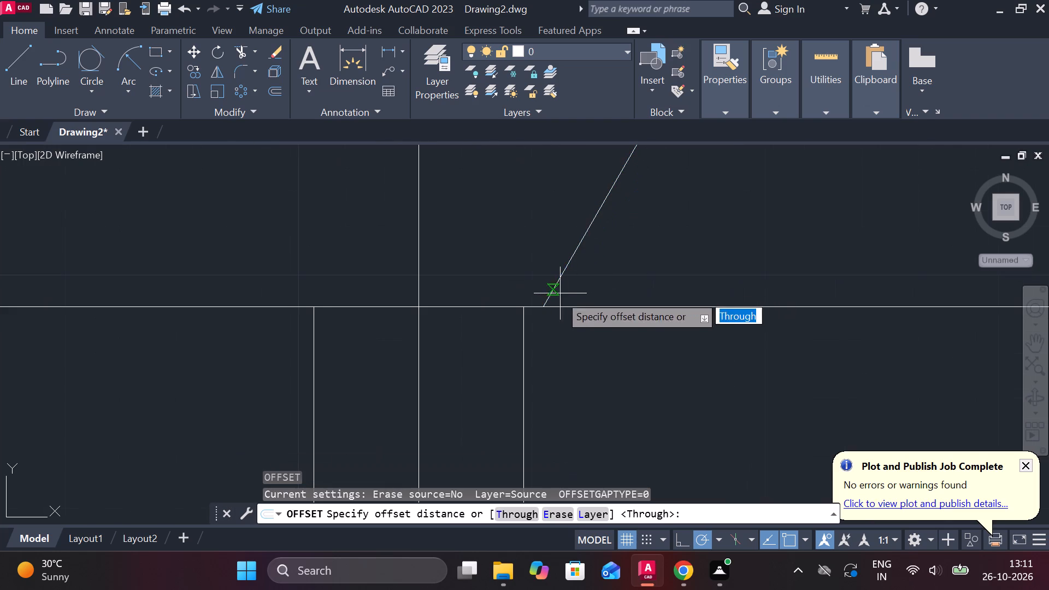
click(547, 301)
click(521, 299)
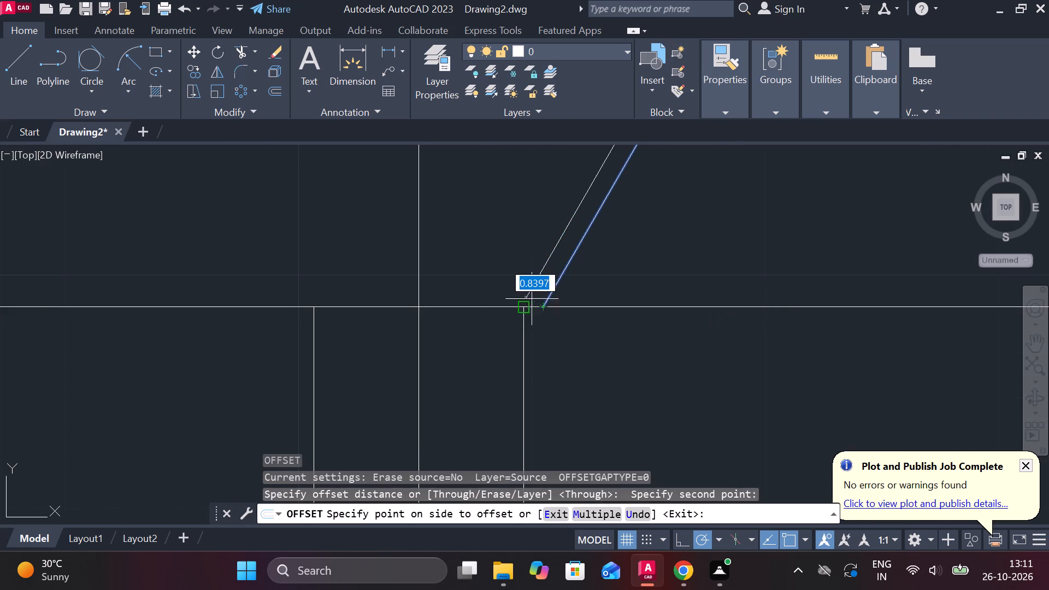
scroll(521, 298, up, 3)
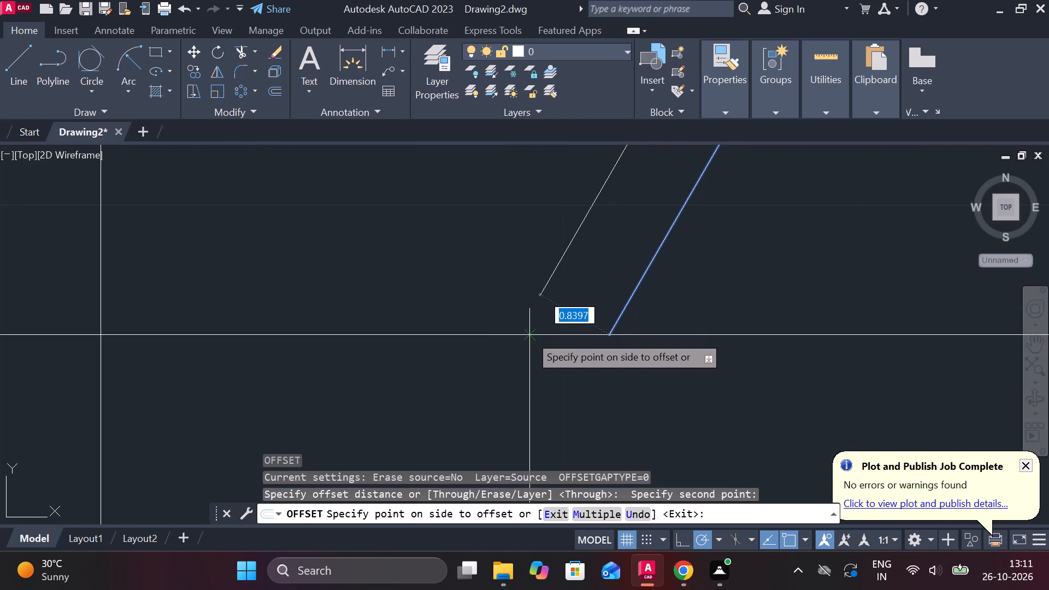
click(529, 332)
key(Escape)
Extend the offset slanted line to the horizontal line and stretch its lower end to the top of the narrow part's adjacent edge.
text(EX)
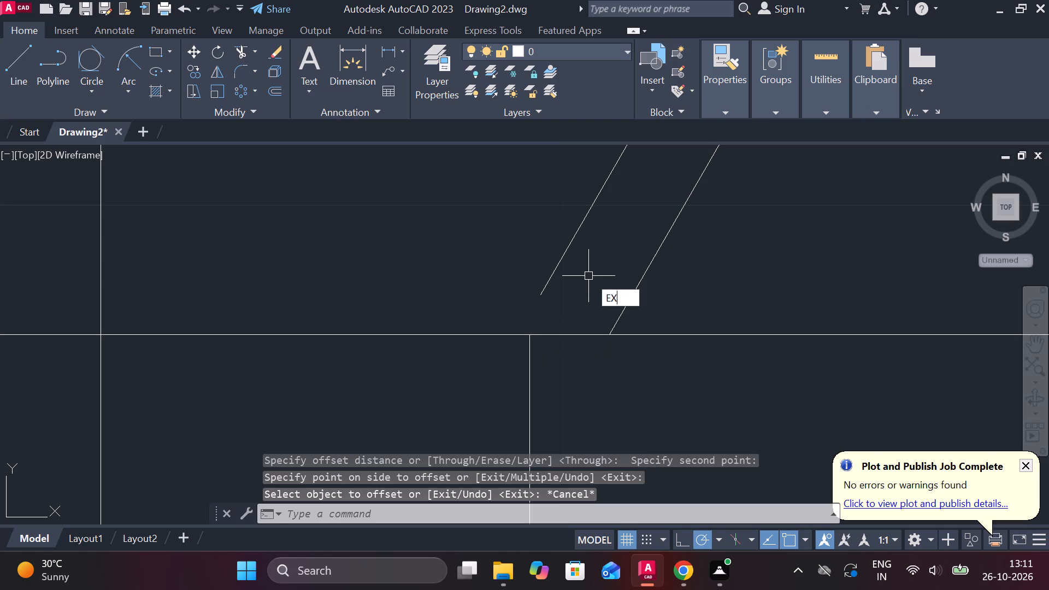
key(space)
click(558, 269)
key(Escape)
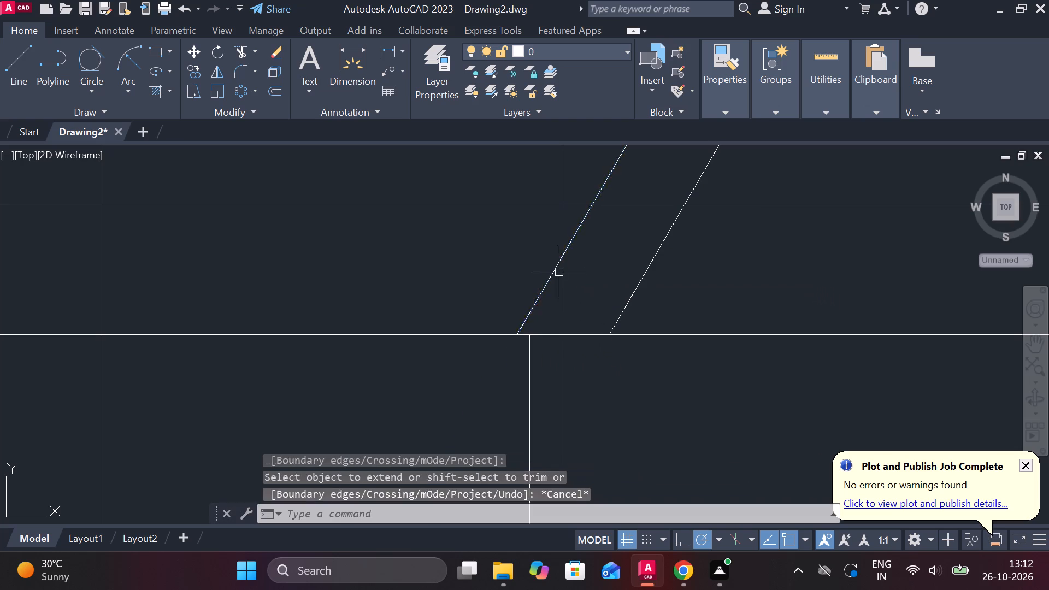
click(549, 272)
click(518, 335)
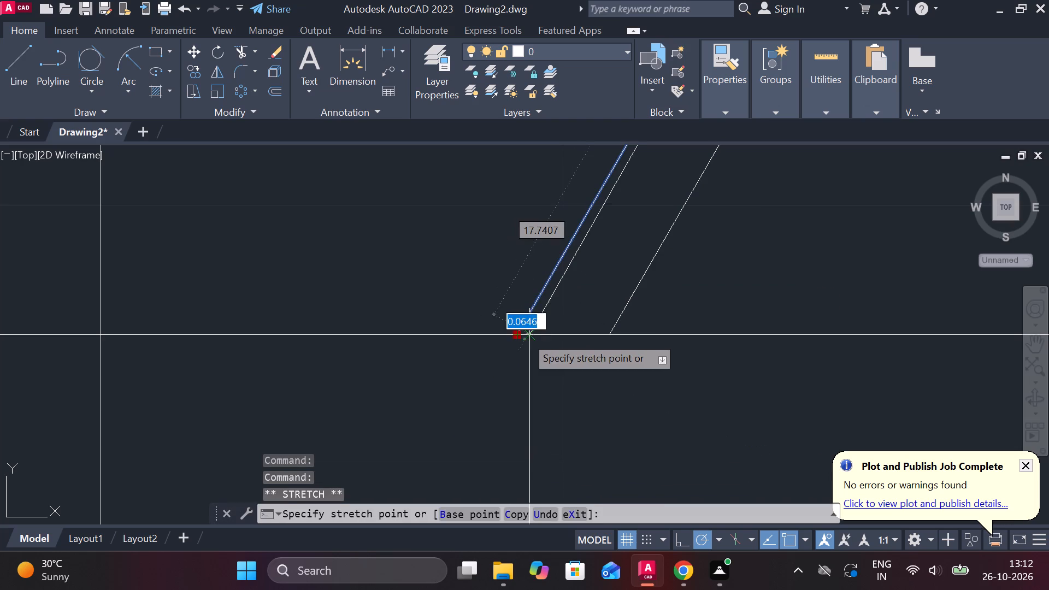
click(527, 336)
key(Escape)
Trim the offset slanted line's overshoot above the top edge of the upper clip view.
scroll(609, 321, down, 3)
scroll(651, 301, down, 2)
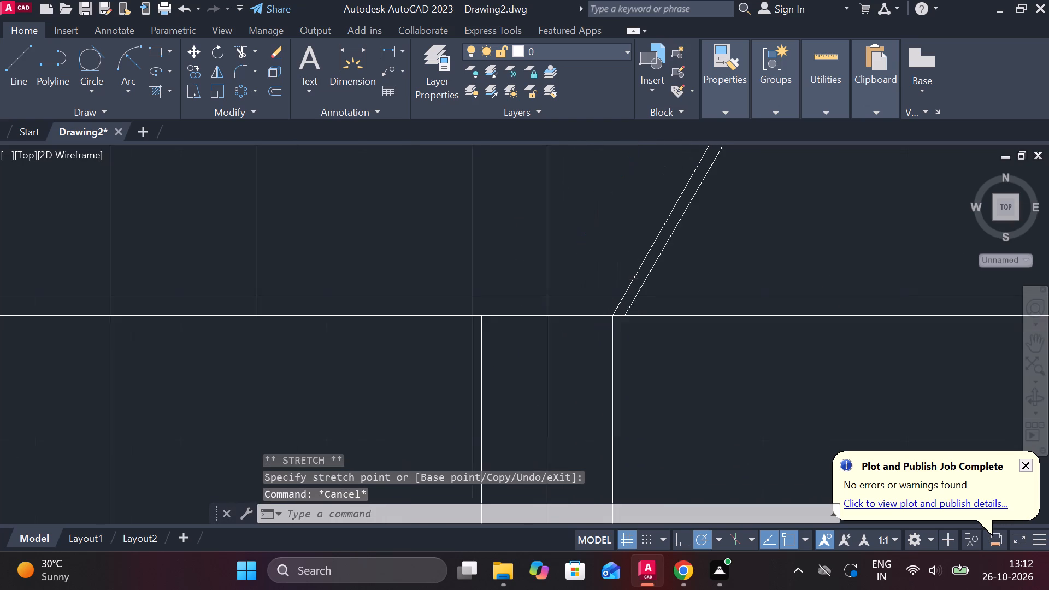
scroll(673, 230, up, 1)
middle_drag(708, 215, 605, 356)
scroll(606, 288, up, 2)
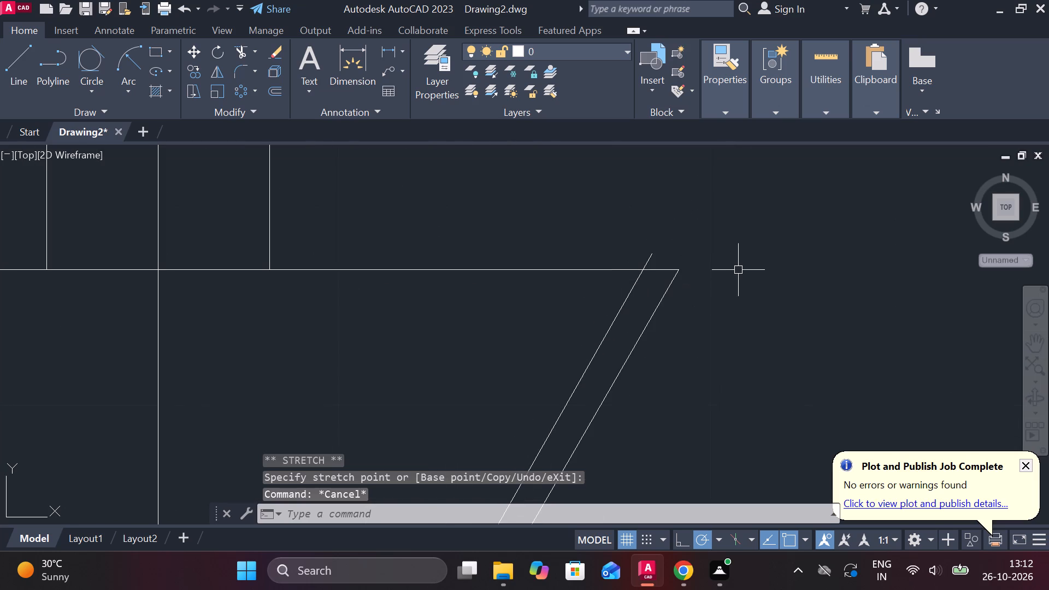
text(TR)
key(space)
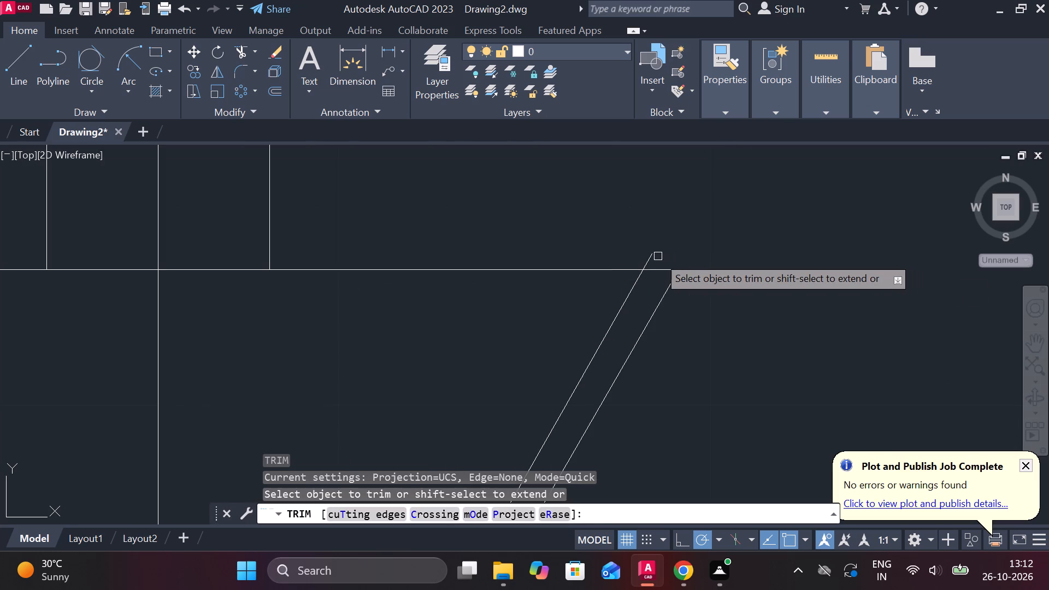
click(652, 256)
scroll(689, 268, down, 4)
scroll(759, 293, down, 2)
middle_drag(760, 333, 650, 230)
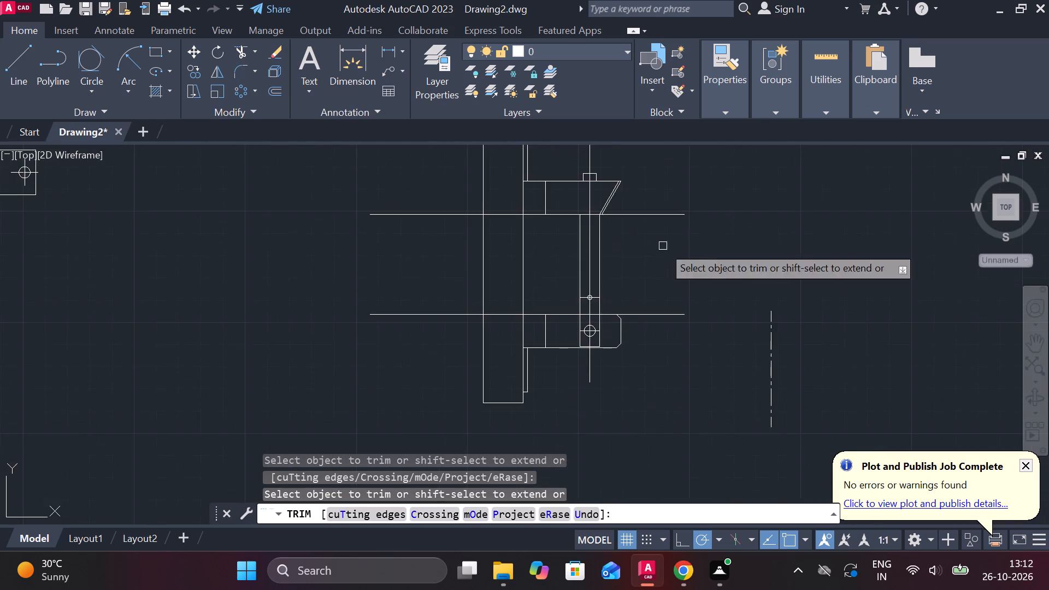
scroll(673, 286, up, 2)
scroll(673, 286, down, 1)
key(Escape)
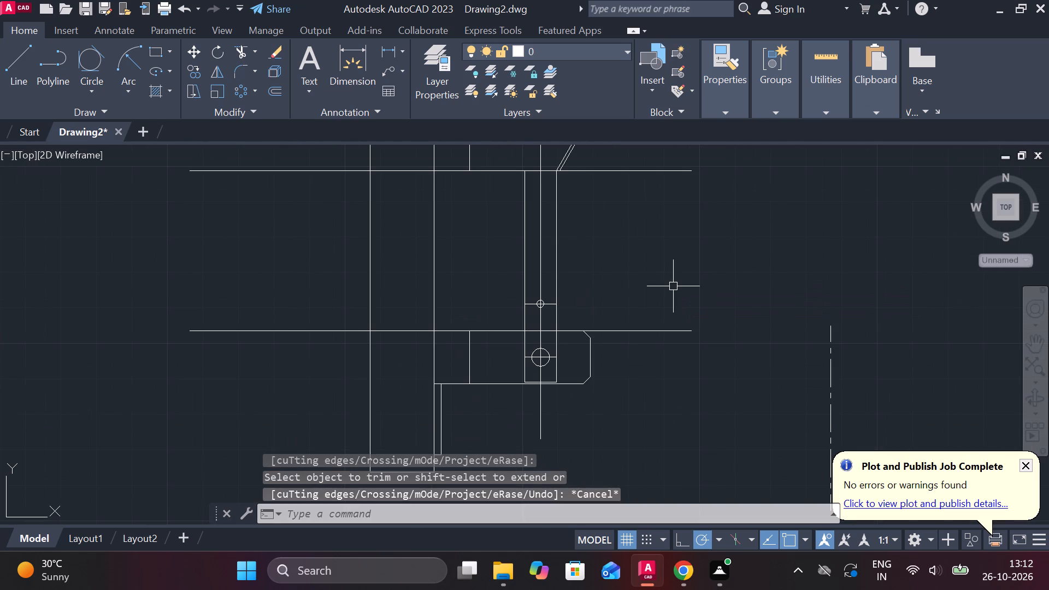
In the separate long bar view with a rounded lug, trim the short horizontal stub inside the lug's base.
scroll(673, 287, down, 1)
scroll(570, 299, down, 3)
middle_drag(348, 303, 490, 307)
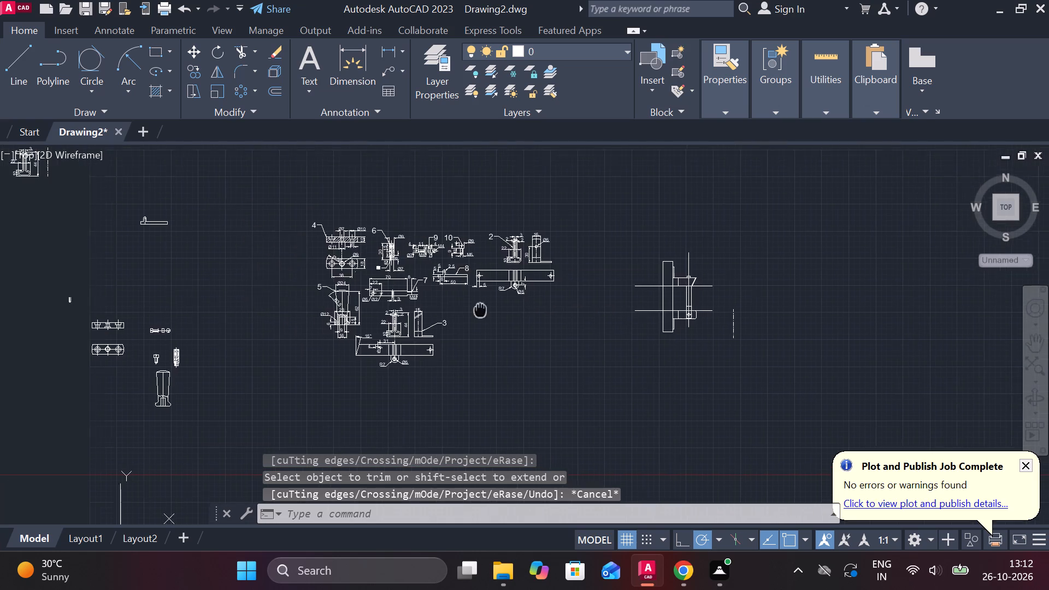
middle_drag(490, 307, 491, 306)
scroll(470, 322, up, 2)
scroll(526, 318, down, 2)
middle_drag(362, 292, 659, 303)
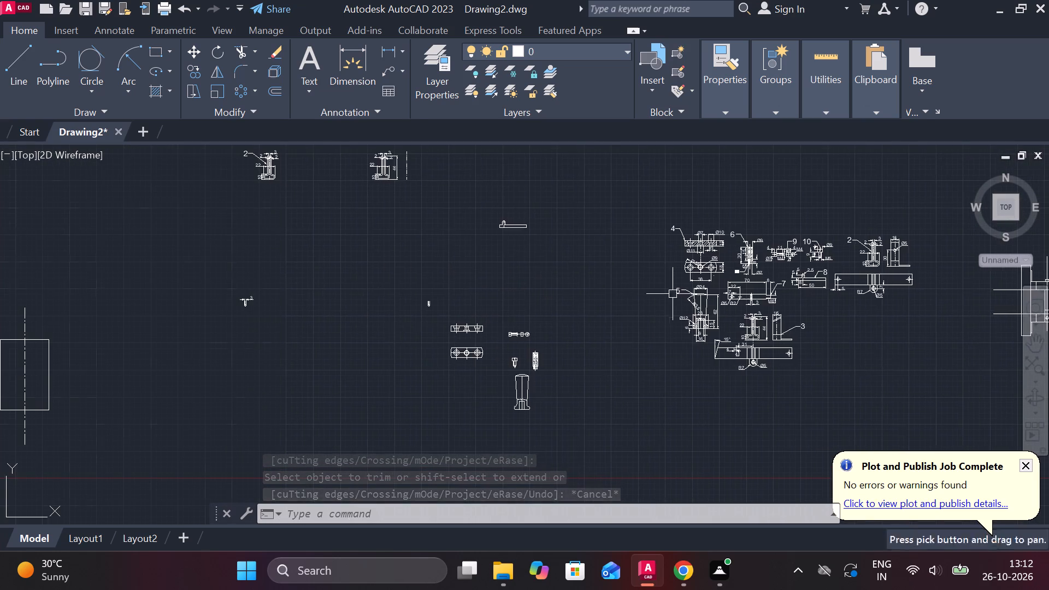
scroll(526, 218, up, 4)
scroll(388, 259, up, 1)
middle_drag(422, 267, 457, 274)
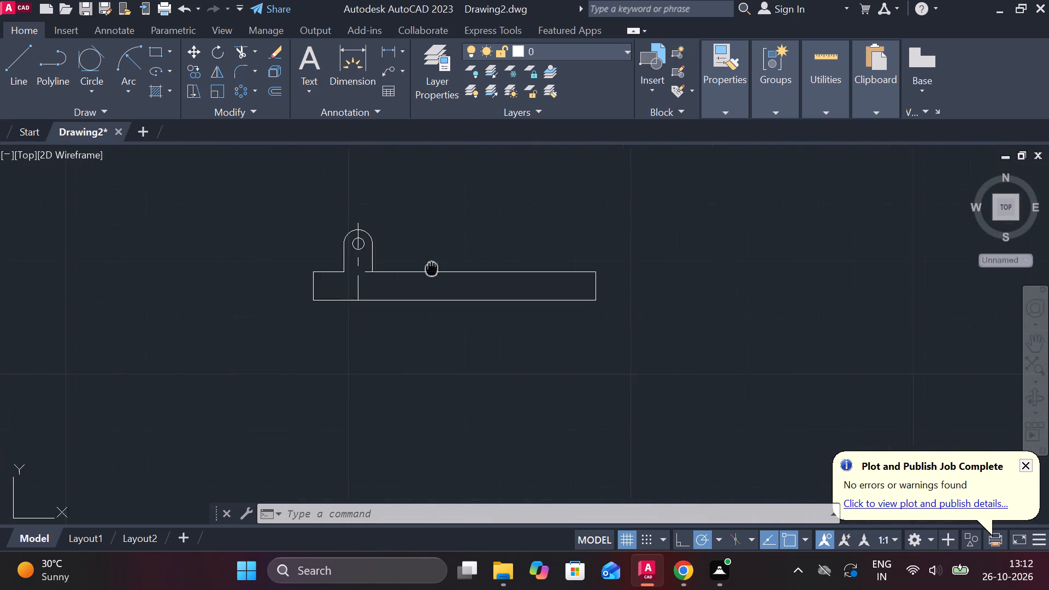
middle_drag(457, 274, 518, 278)
scroll(475, 277, up, 2)
text(TR)
key(space)
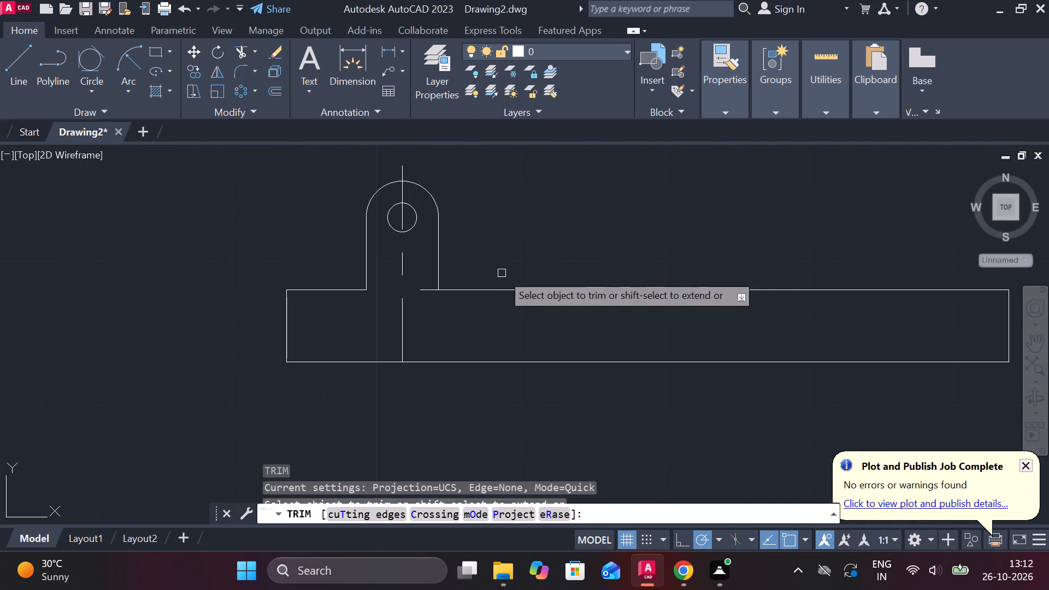
click(425, 293)
scroll(501, 281, down, 2)
key(Escape)
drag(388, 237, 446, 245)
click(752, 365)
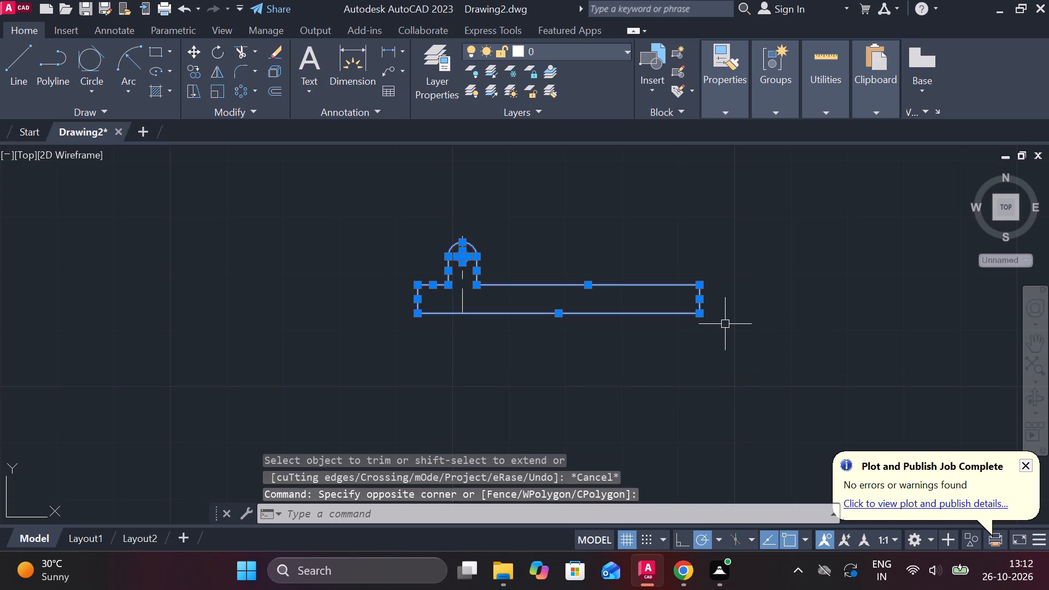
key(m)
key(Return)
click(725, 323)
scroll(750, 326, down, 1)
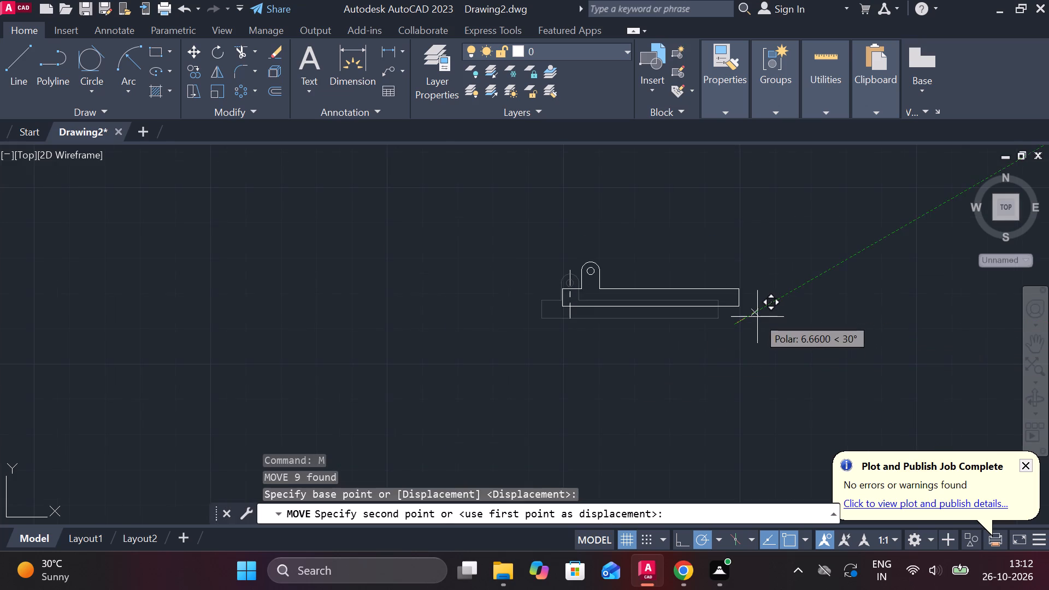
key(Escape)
Rotate the whole lugged bar view, including its centreline, 90° counterclockwise so the bar stands vertical.
drag(492, 234, 505, 285)
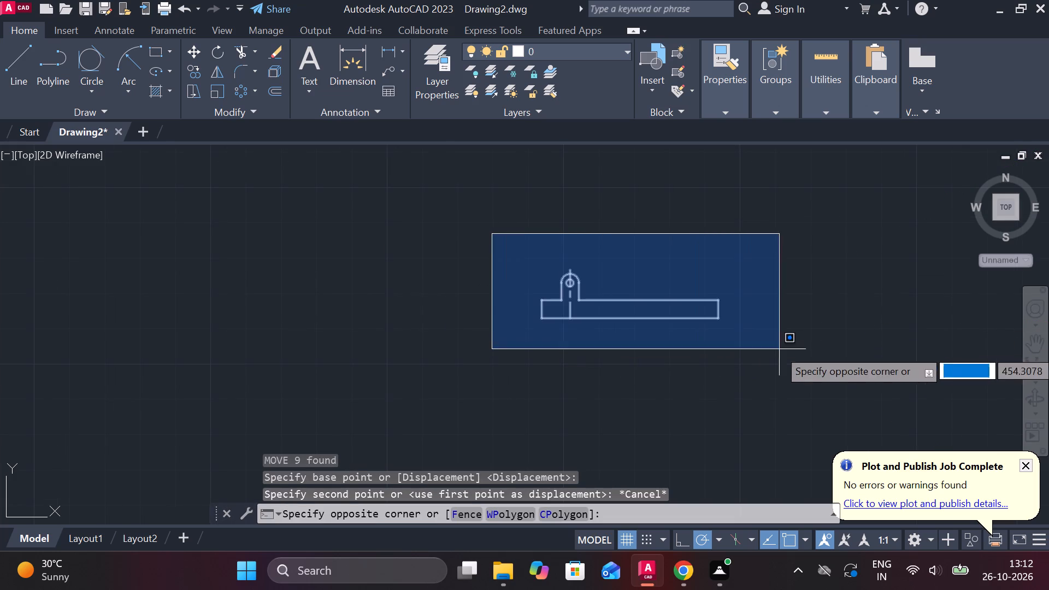
click(779, 349)
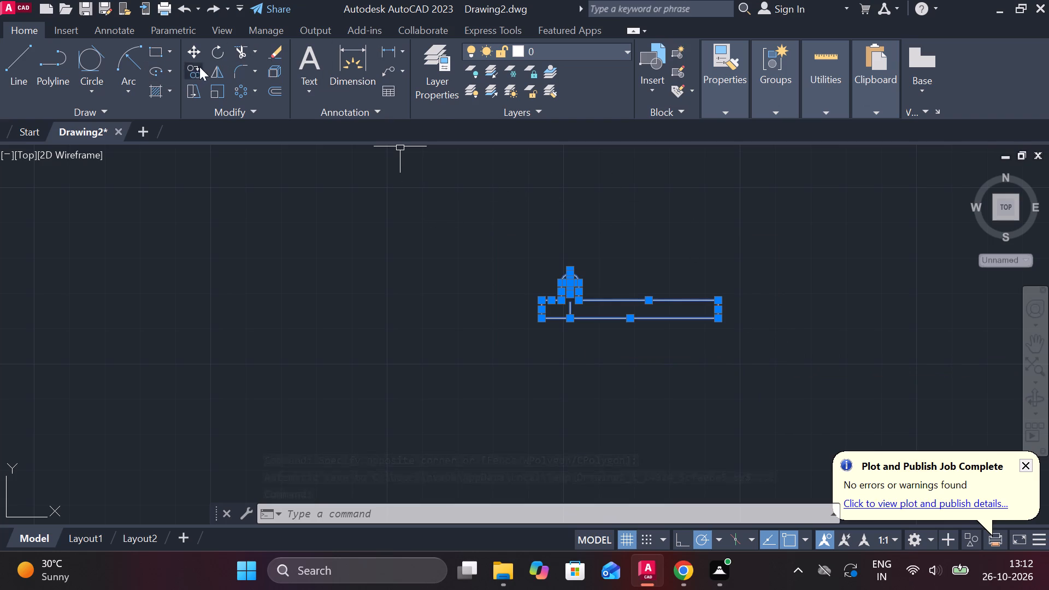
click(219, 53)
click(652, 262)
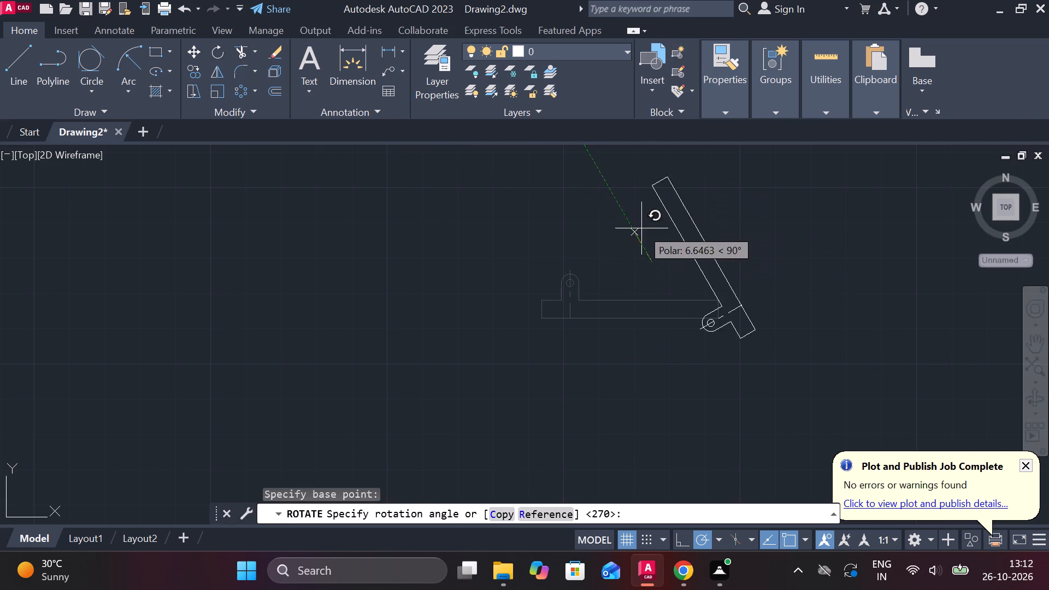
click(641, 188)
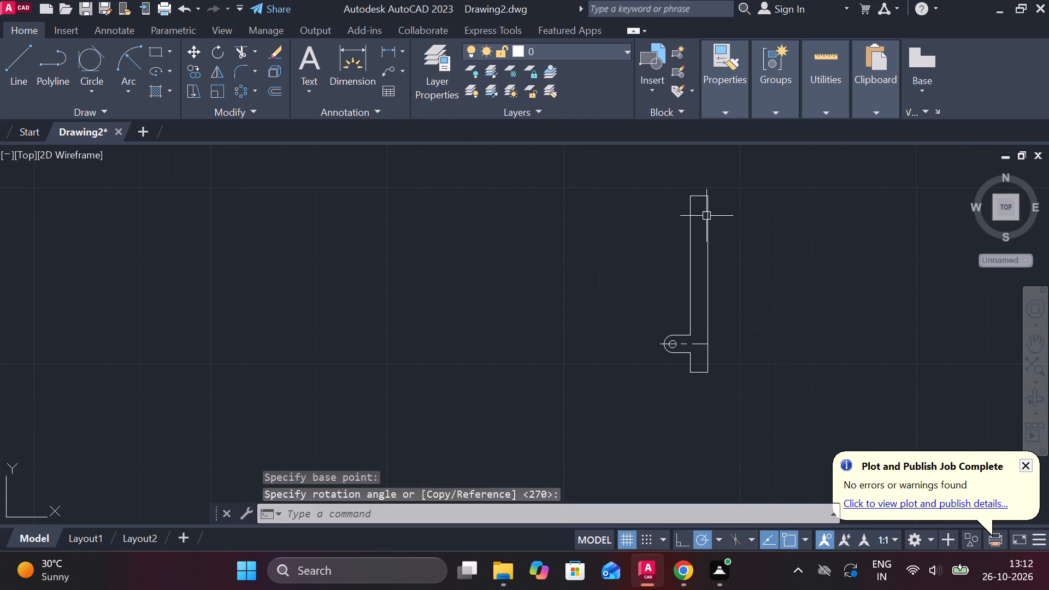
Mirror the upright lugged bar view about its long vertical edge opposite the lug, erasing the source objects.
middle_drag(706, 217, 596, 186)
middle_drag(679, 180, 667, 227)
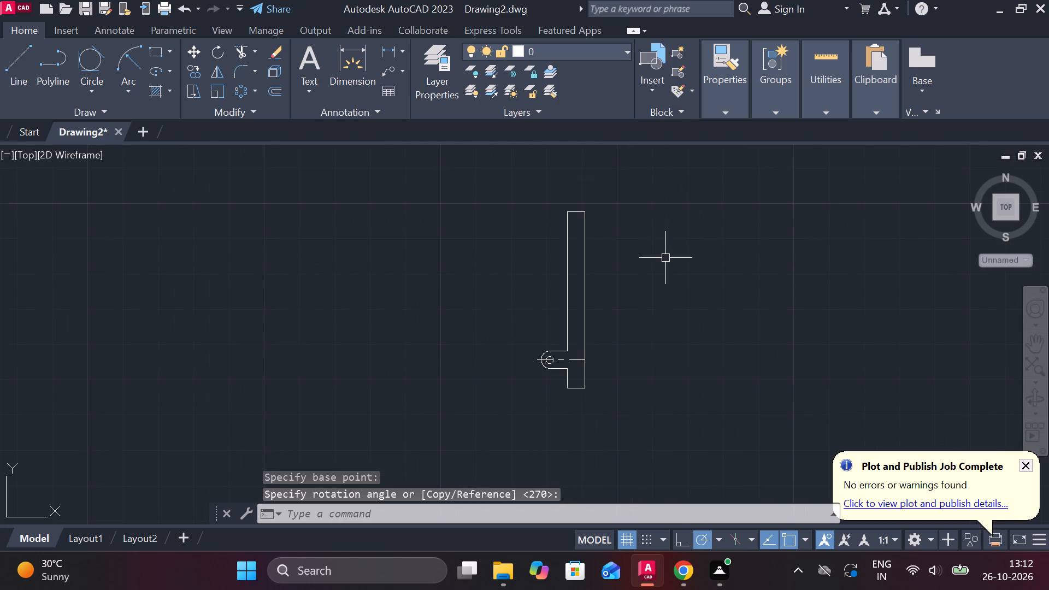
drag(522, 194, 557, 252)
click(637, 423)
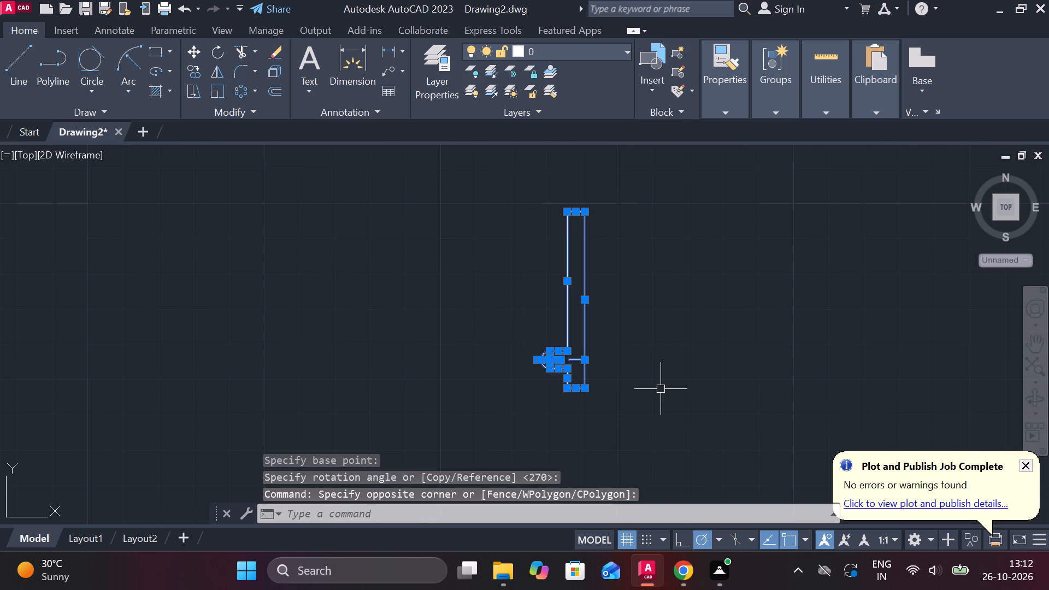
key(comma)
key(BackSpace)
text(MI)
key(Return)
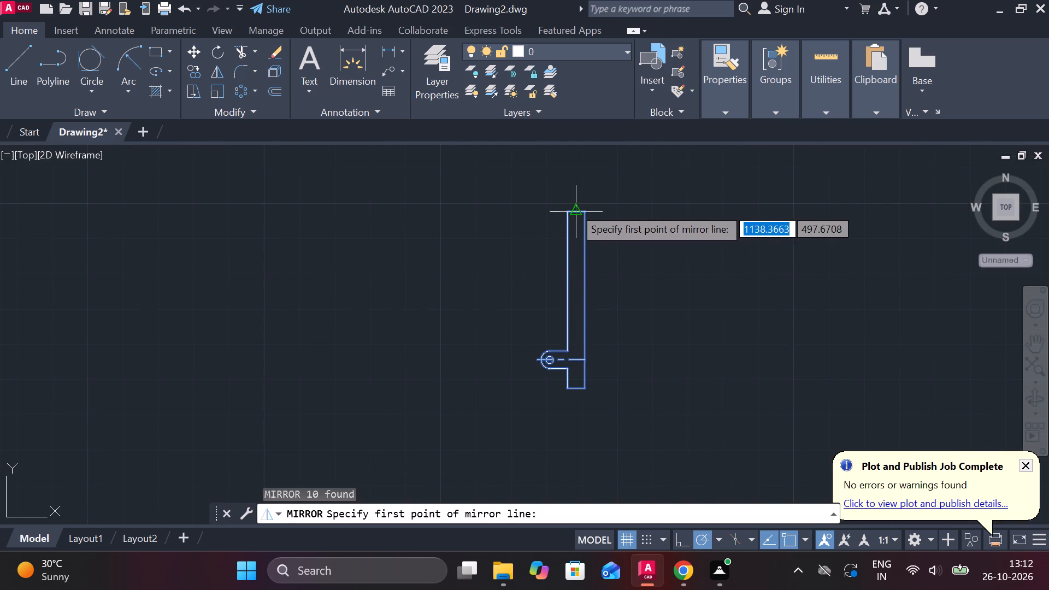
click(585, 205)
click(594, 407)
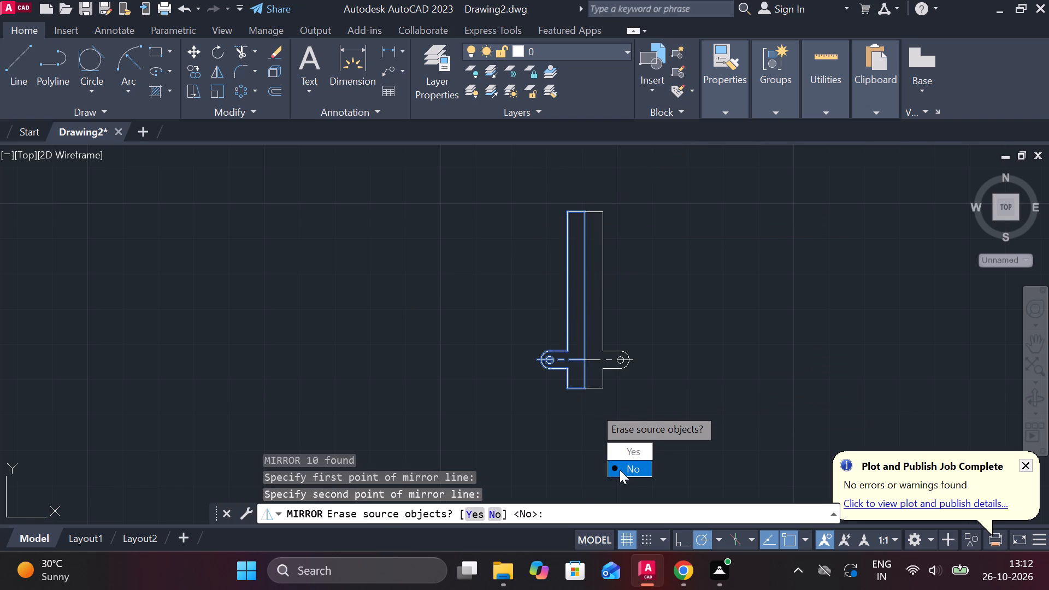
drag(629, 450, 594, 407)
Move the upright lugged bar view into the assembly, placing its lug hole's centre on the upper centreline crossing of the narrow vertical strip.
click(550, 201)
click(666, 416)
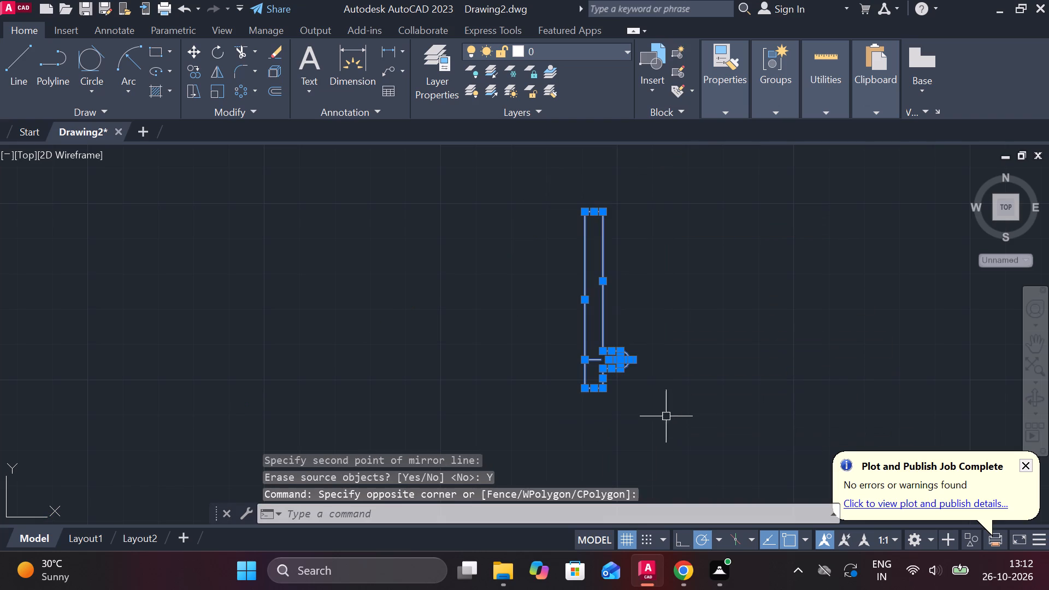
key(m)
key(Return)
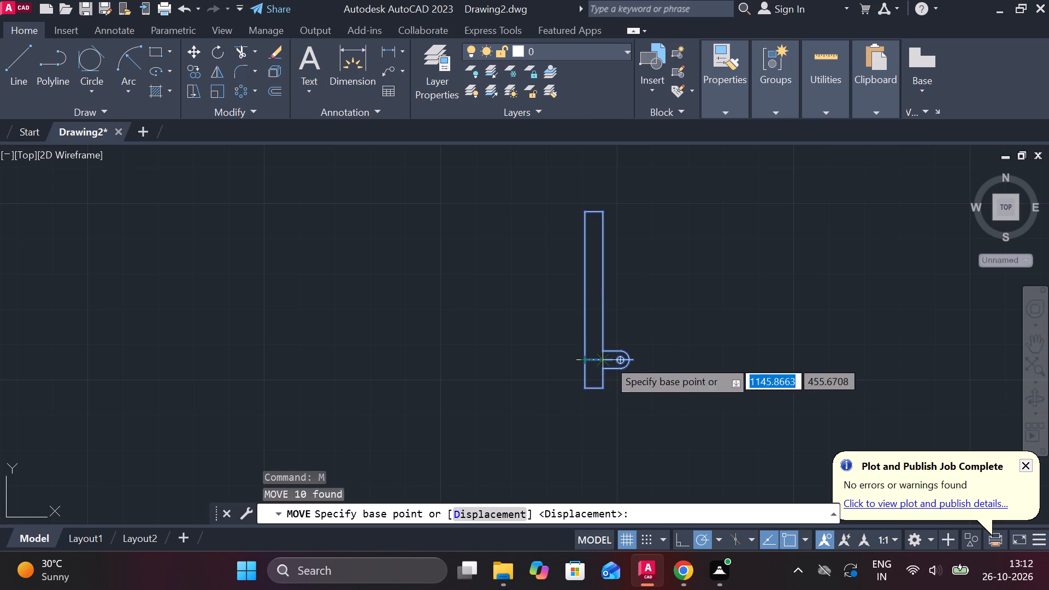
scroll(626, 369, up, 3)
click(602, 334)
scroll(608, 334, down, 3)
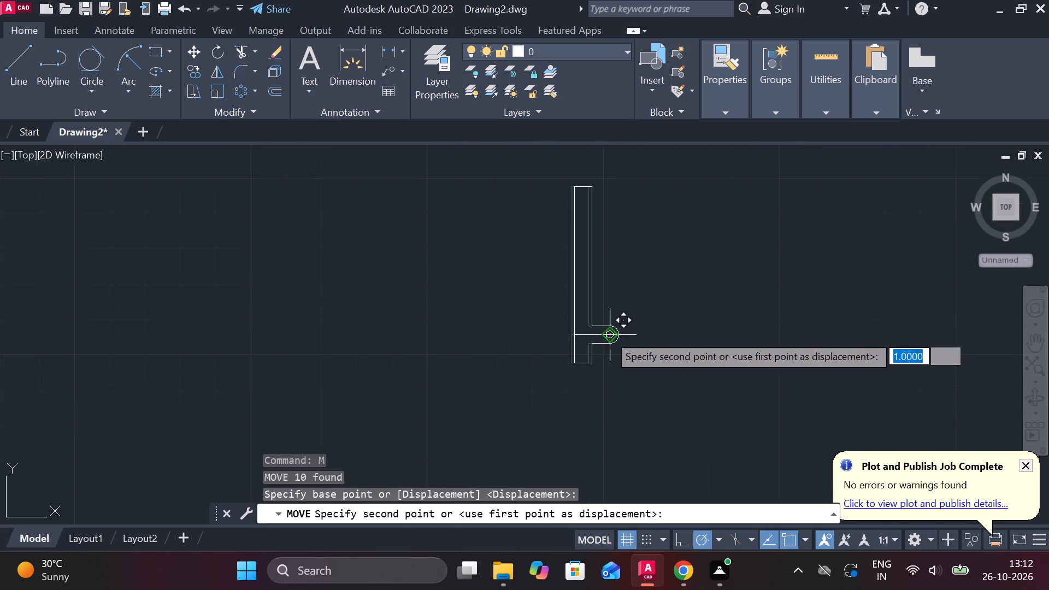
scroll(647, 332, down, 6)
middle_drag(666, 338, 300, 309)
scroll(561, 371, up, 2)
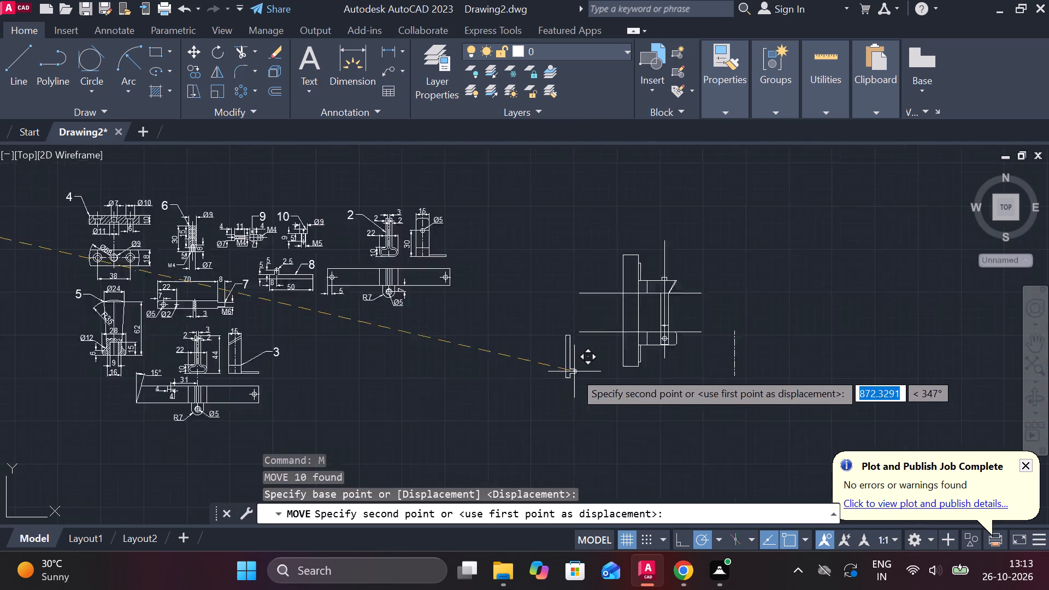
scroll(574, 371, up, 1)
scroll(713, 302, up, 5)
middle_drag(485, 263, 469, 263)
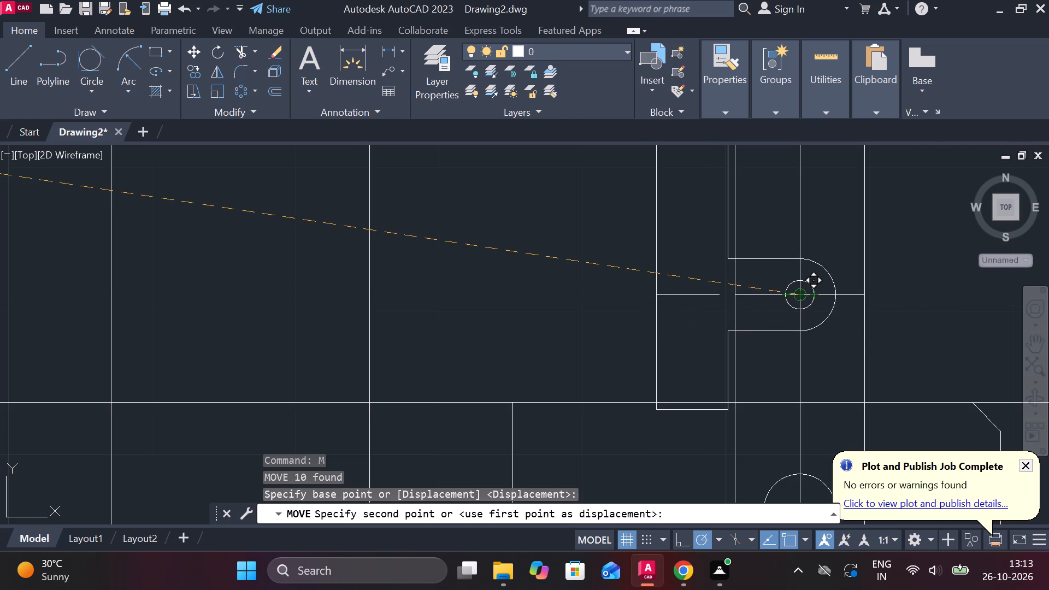
middle_drag(802, 294, 655, 308)
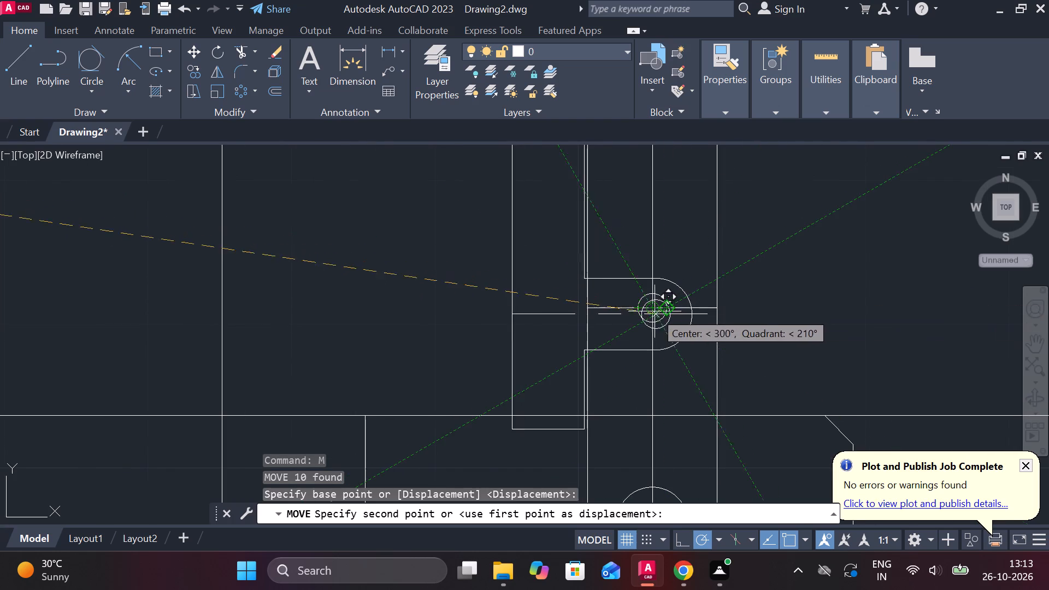
click(651, 306)
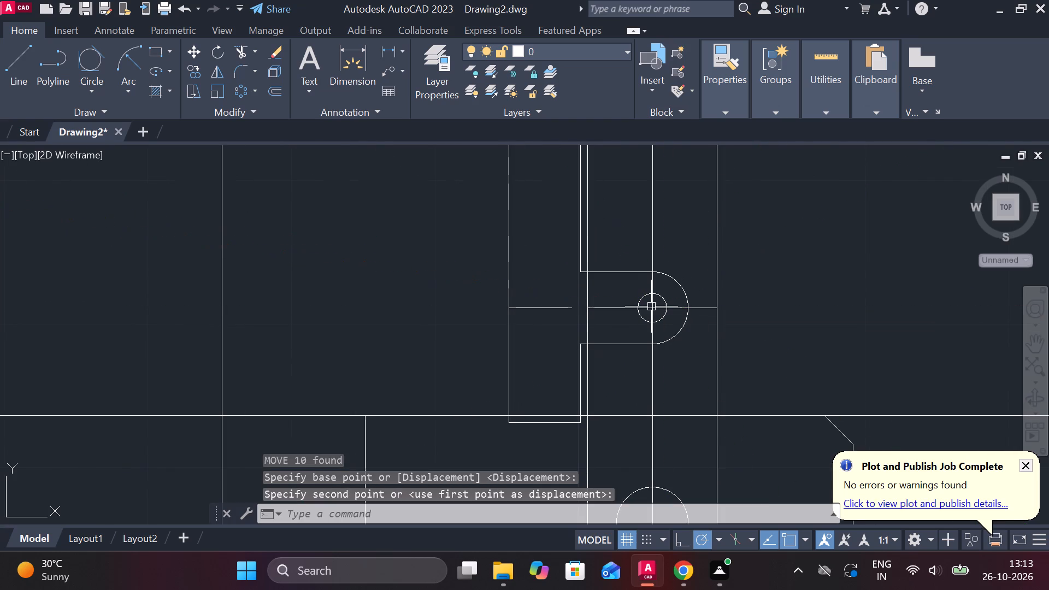
scroll(651, 306, down, 3)
middle_drag(696, 286, 676, 346)
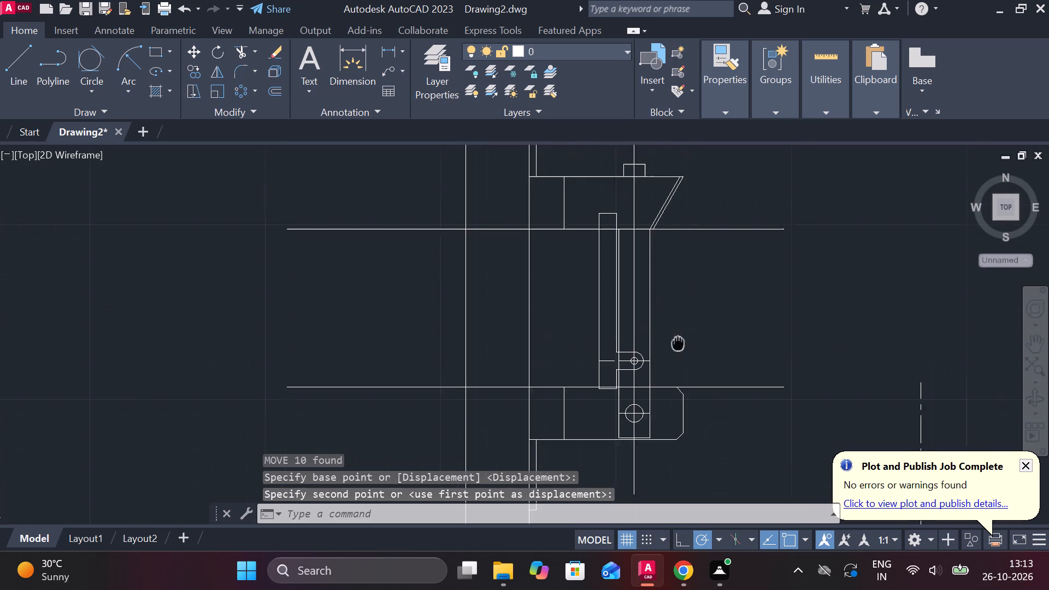
middle_drag(676, 346, 676, 346)
Trim the lower end of the lugged bar that extends below the lower long horizontal line.
scroll(623, 422, up, 3)
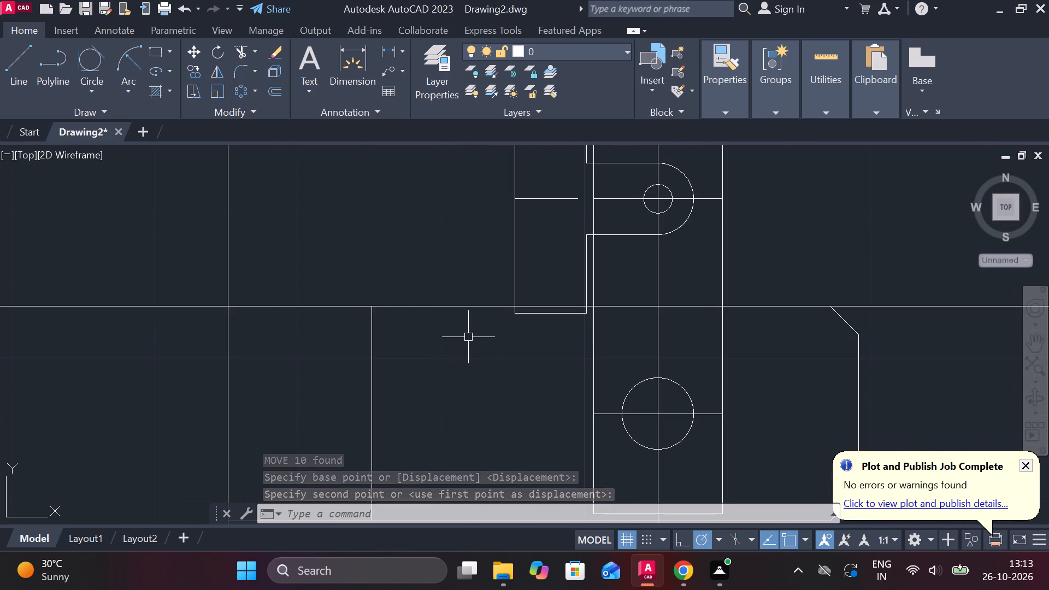
scroll(510, 358, up, 2)
text(TR)
key(space)
click(539, 243)
click(522, 242)
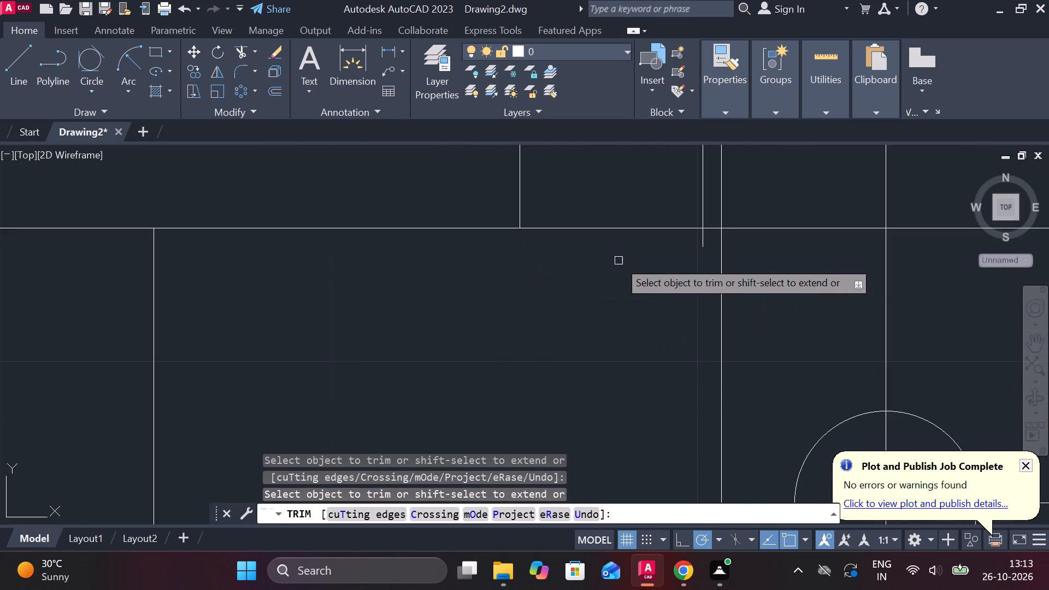
click(706, 244)
Trim the bar's lug-side edge above and below the lug, and the lug's short stubs protruding past the vertical strip's edge.
scroll(647, 265, down, 2)
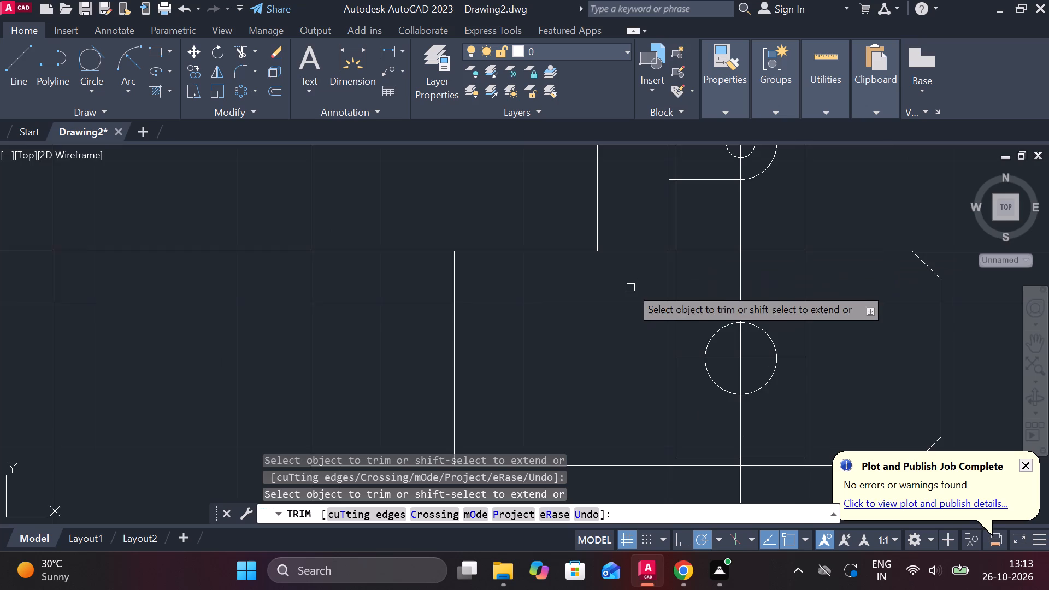
middle_drag(631, 298, 612, 386)
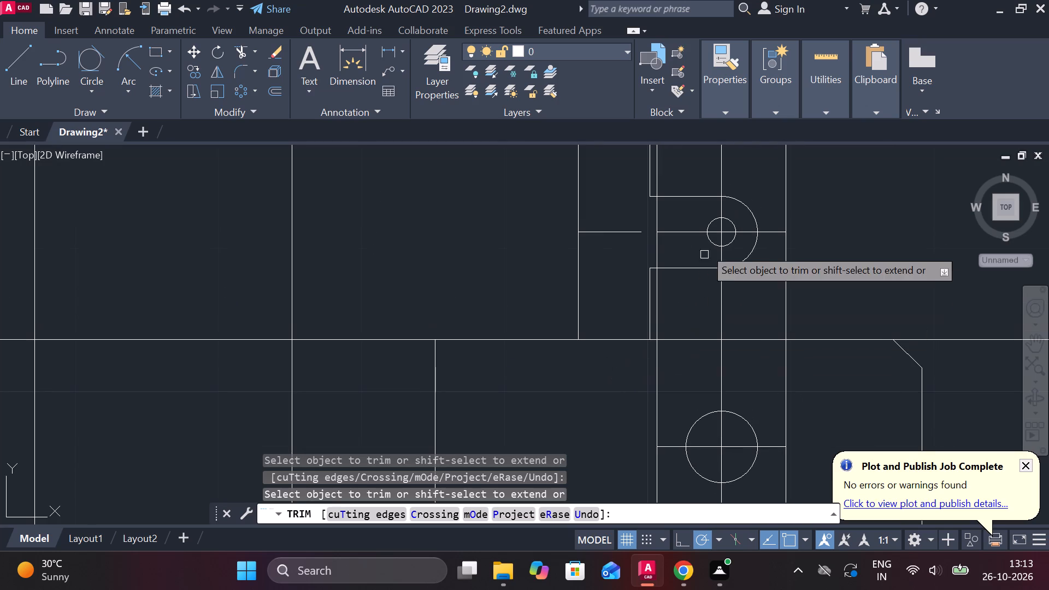
middle_drag(693, 311, 691, 315)
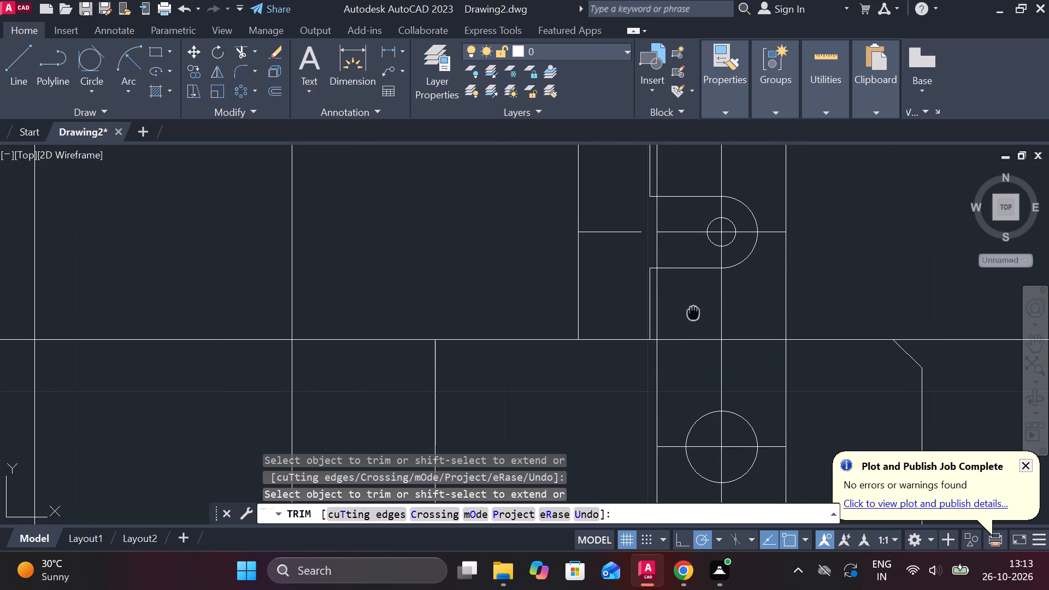
middle_drag(691, 315, 635, 374)
click(590, 385)
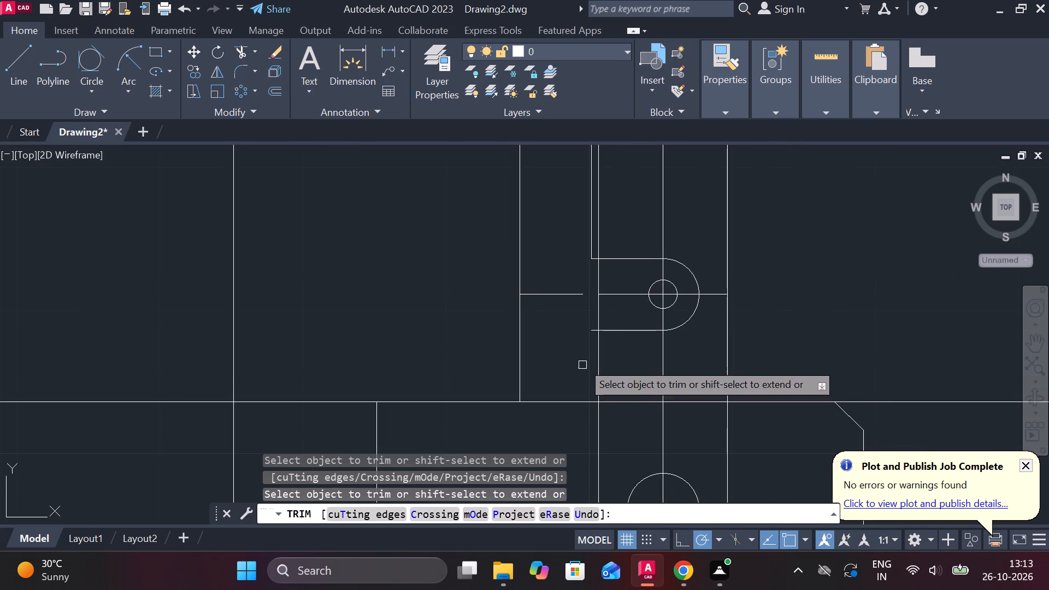
click(588, 330)
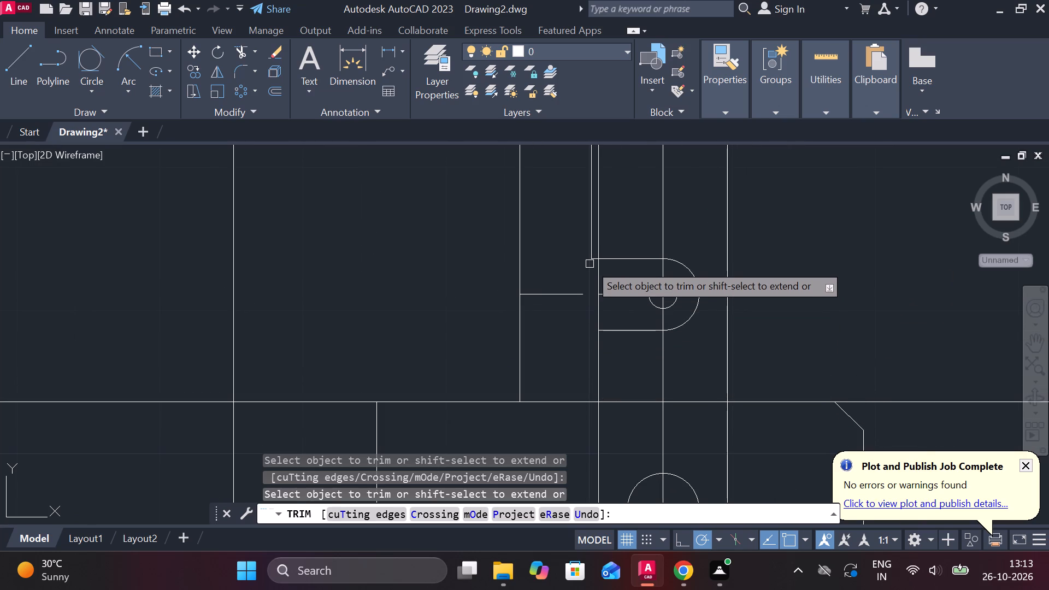
click(590, 258)
click(590, 249)
Trim the top end of the lugged bar that extends above the upper long horizontal line.
scroll(590, 249, down, 2)
middle_drag(539, 248, 517, 310)
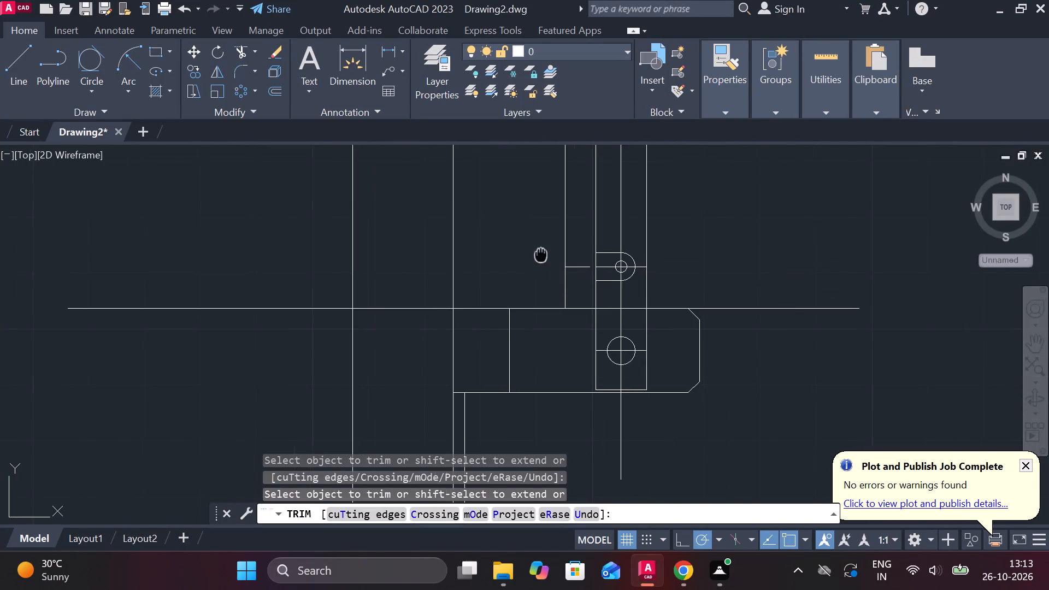
middle_drag(517, 310, 482, 400)
click(525, 184)
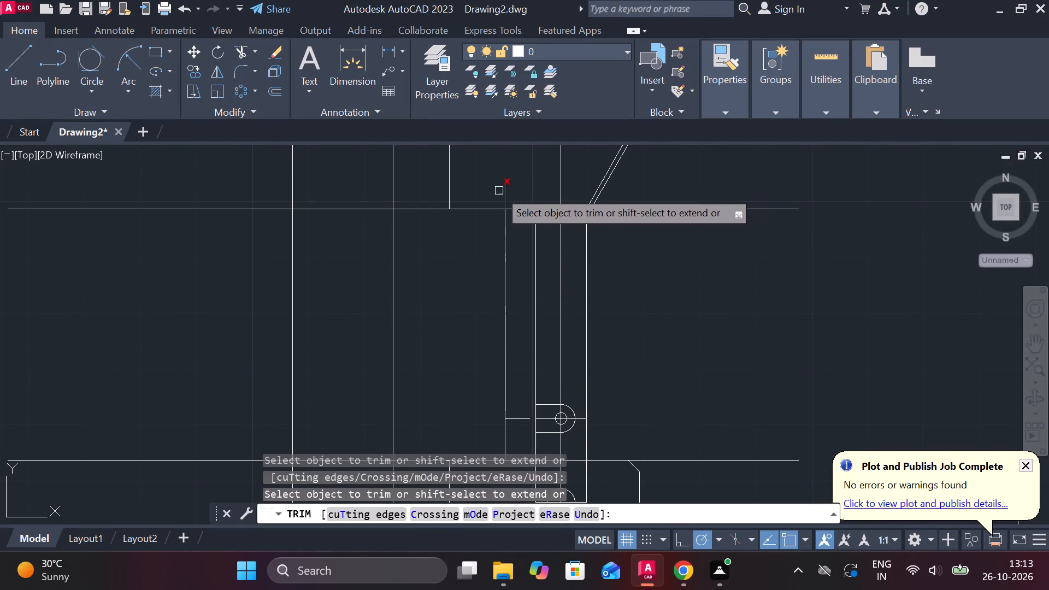
click(499, 191)
click(520, 193)
Trim the short centreline stub inside the bar and the strip's edge across the mouth of the rounded lug.
middle_drag(662, 357, 663, 266)
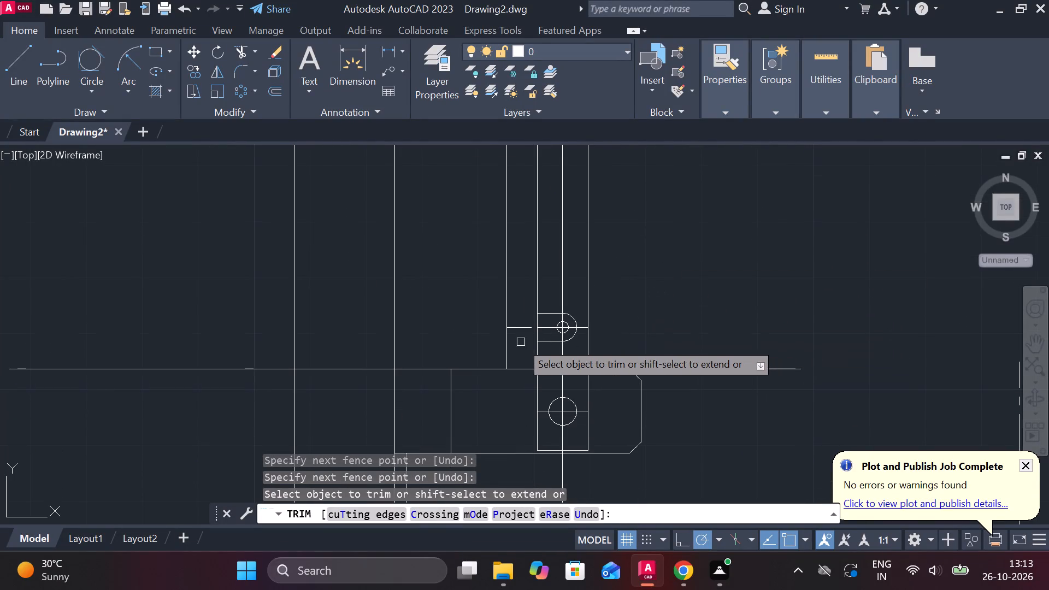
click(521, 329)
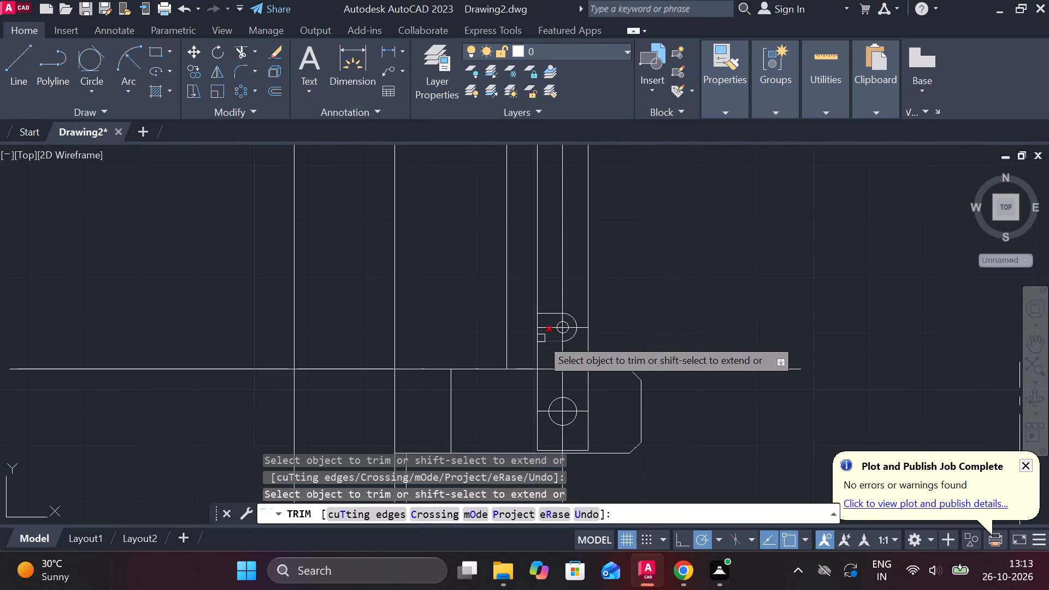
click(541, 338)
key(ctrl+z)
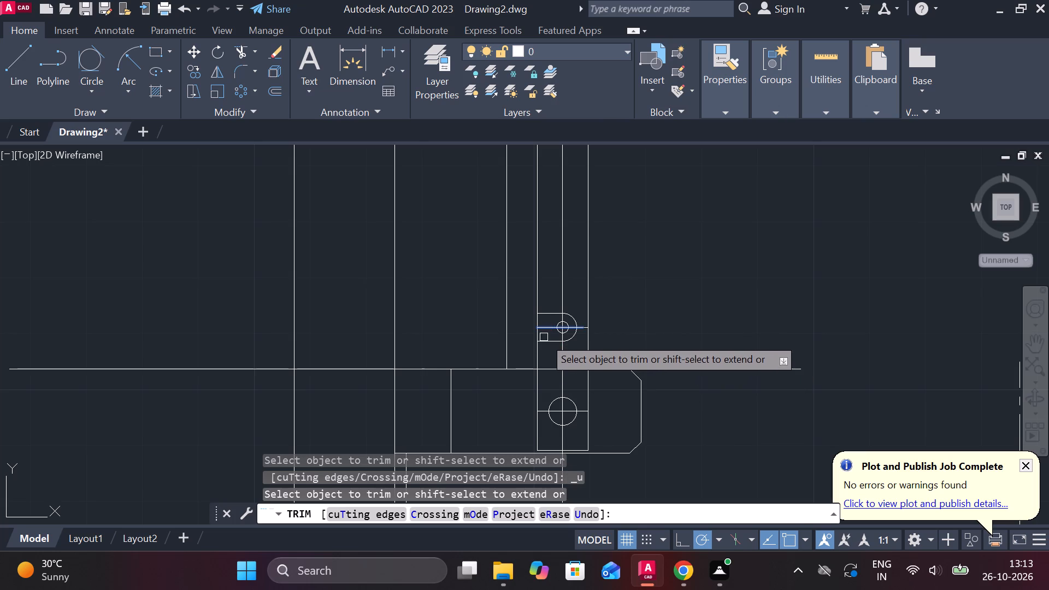
click(534, 326)
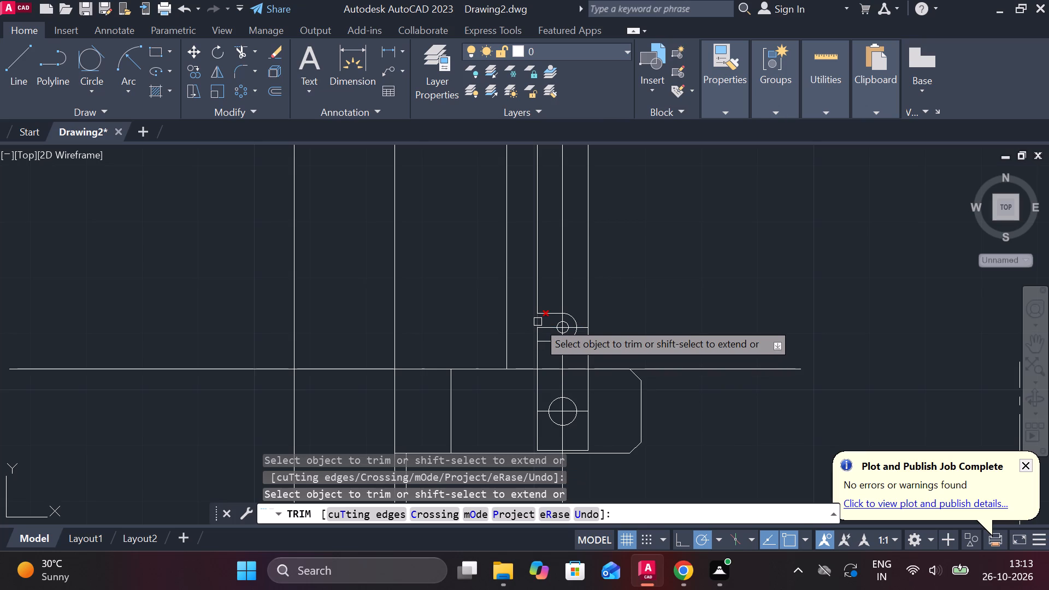
click(538, 322)
click(538, 333)
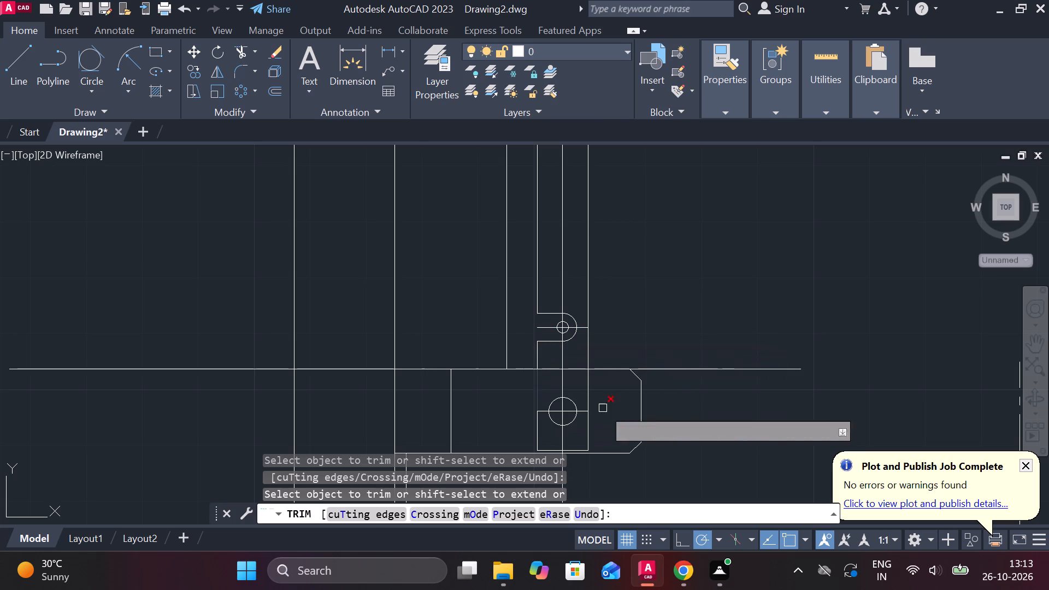
key(Escape)
Stretch both ends of the lug hole's horizontal centreline beyond the bar's outer edge and the vertical strip's far edge.
click(556, 328)
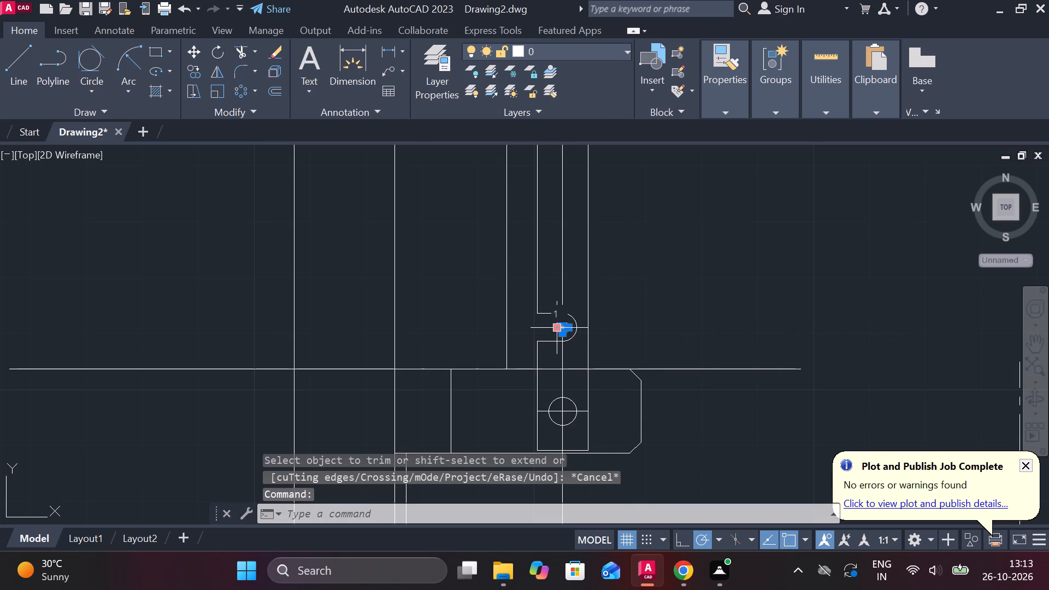
key(Escape)
click(546, 328)
click(538, 328)
click(480, 328)
key(Escape)
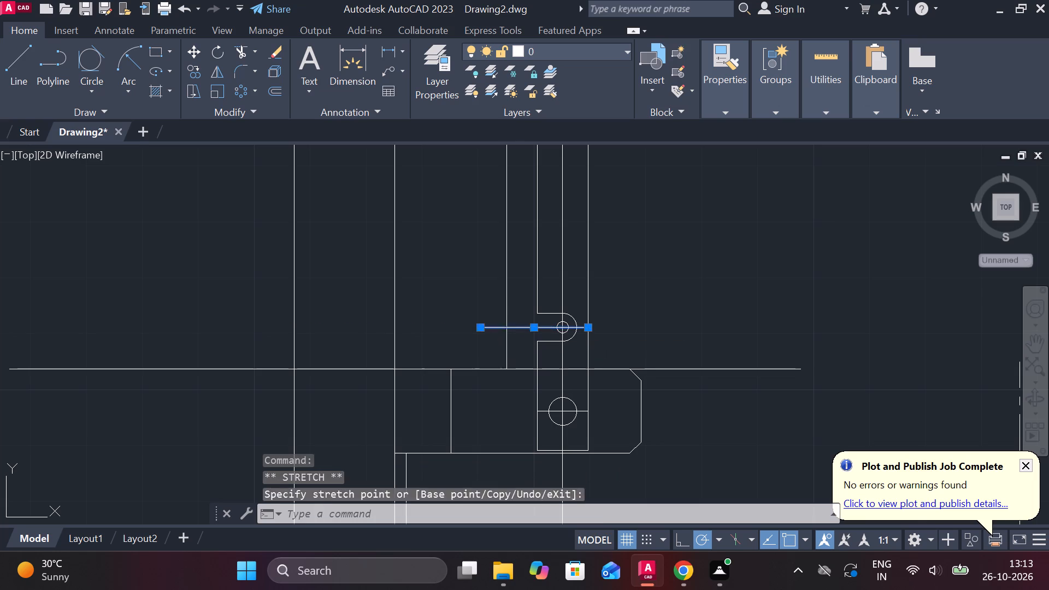
click(528, 328)
click(590, 331)
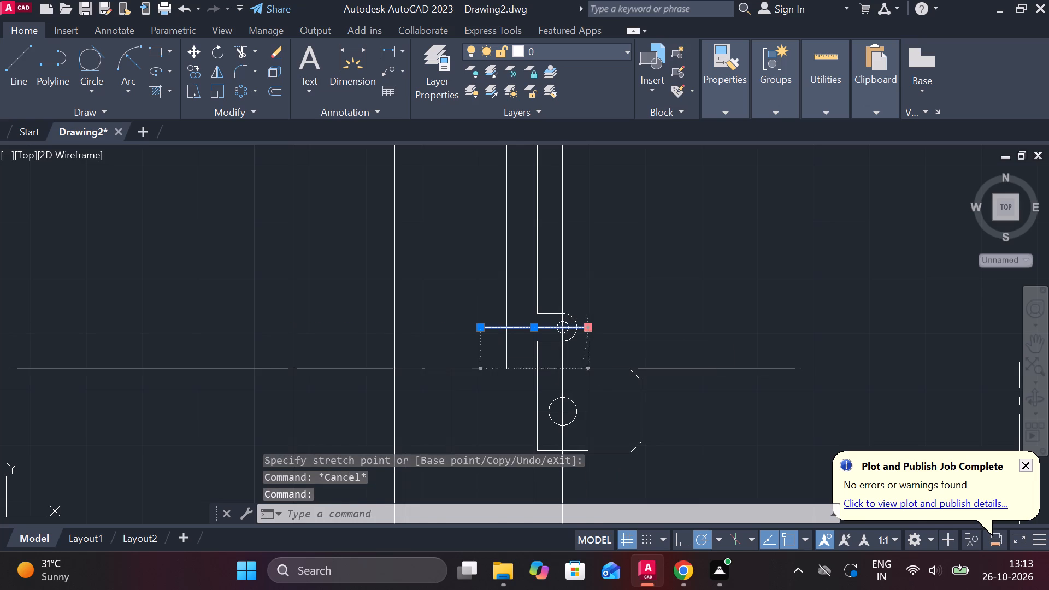
click(618, 331)
key(Escape)
Draw a horizontal bottom edge from the bar's outer edge to the vertical strip, slightly above the lower long horizontal line.
scroll(692, 346, down, 1)
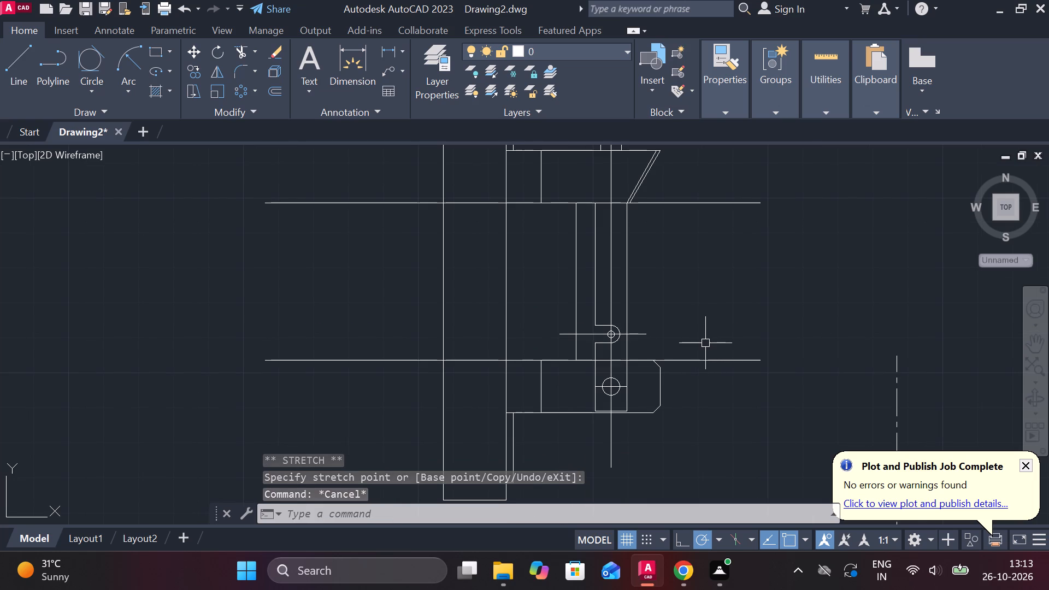
scroll(596, 362, up, 2)
key(l)
key(Return)
scroll(616, 362, up, 1)
click(511, 341)
click(581, 339)
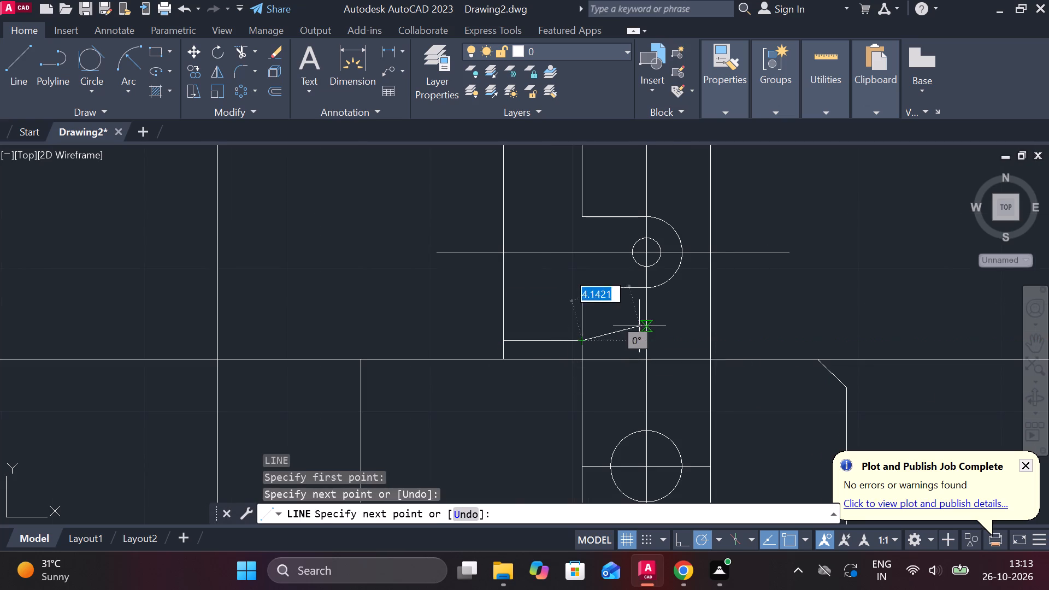
key(Escape)
Trim the bar's outer vertical edge below its new bottom edge.
text(TR)
key(space)
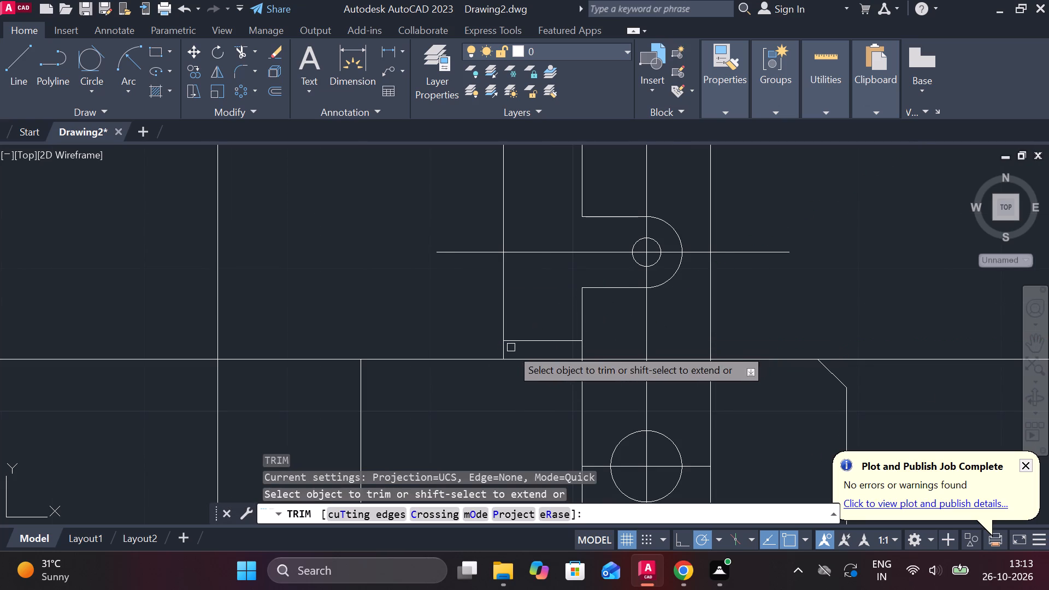
click(502, 348)
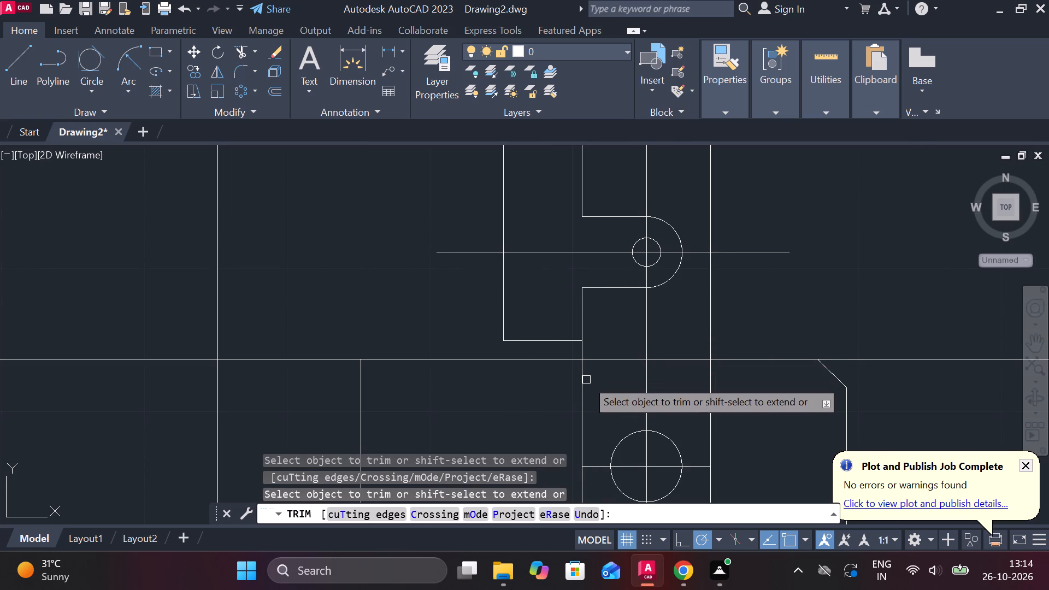
scroll(664, 352, down, 2)
key(Escape)
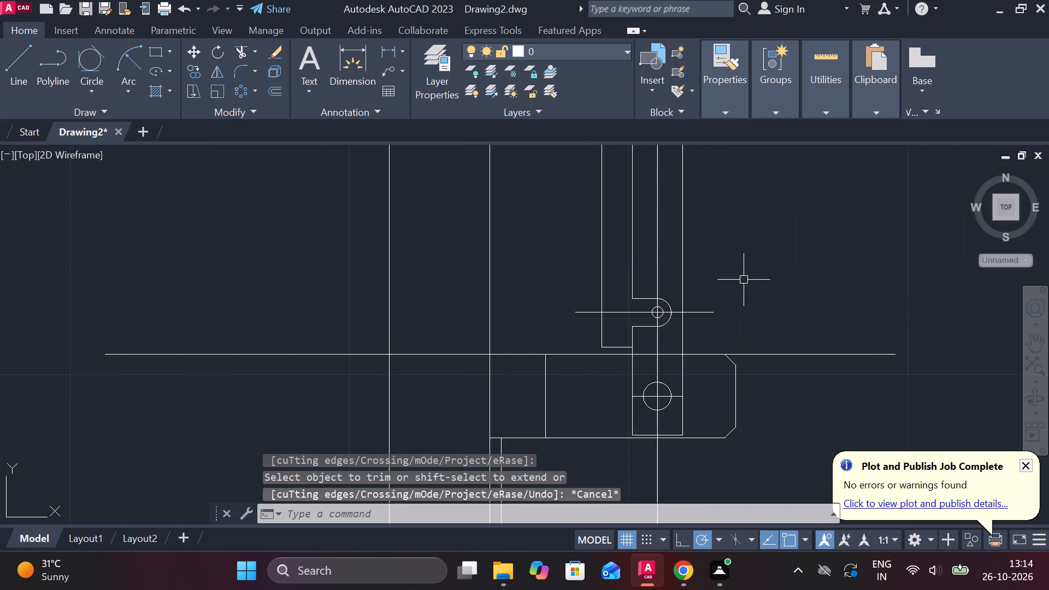
Set the linetype of the strip's long vertical centreline and the lug hole's horizontal centreline to CENTER.
scroll(745, 266, down, 1)
click(686, 392)
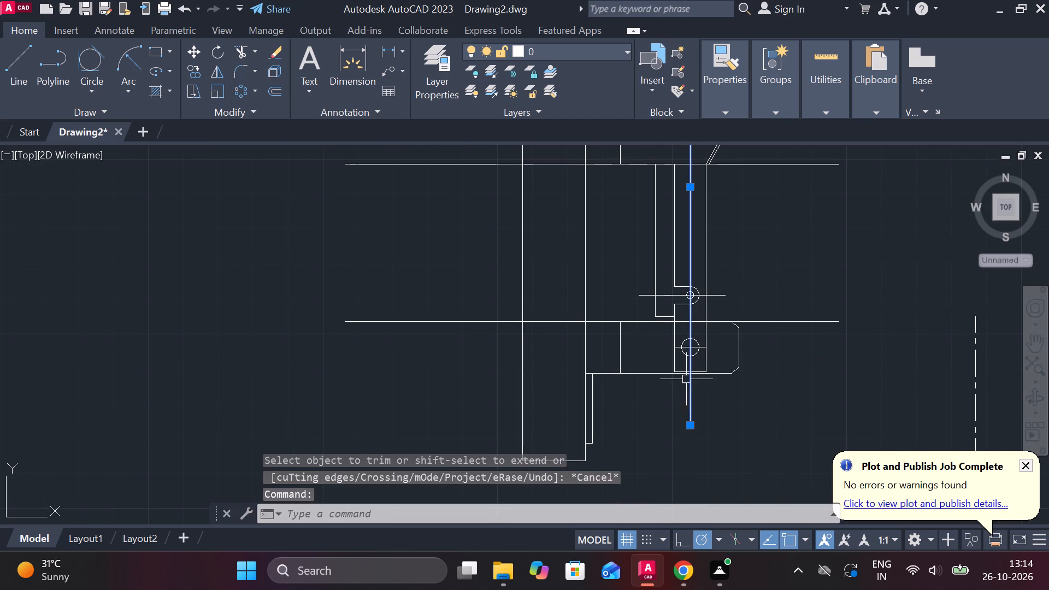
click(645, 293)
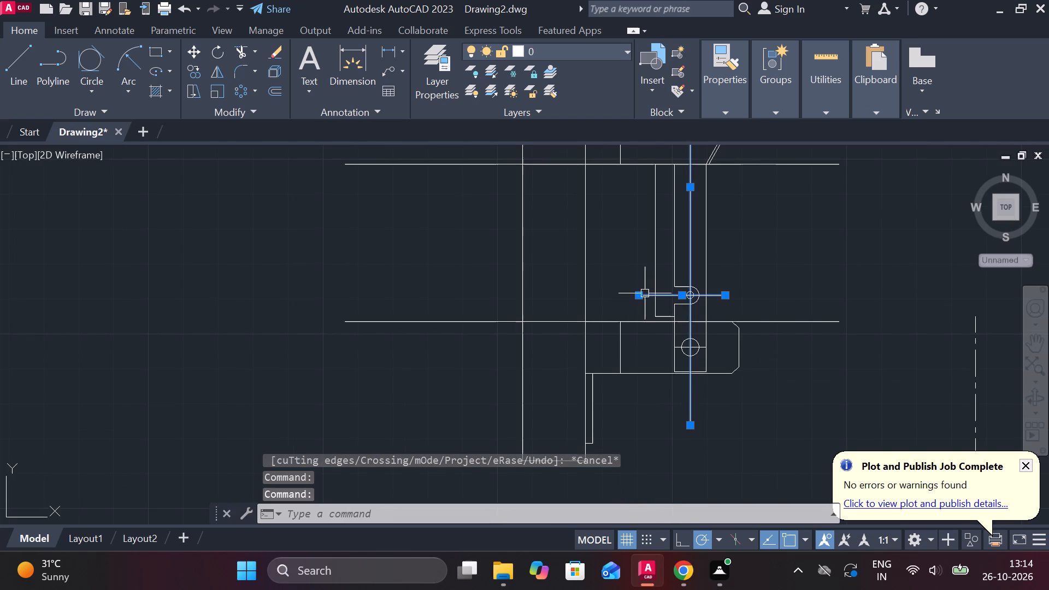
click(726, 112)
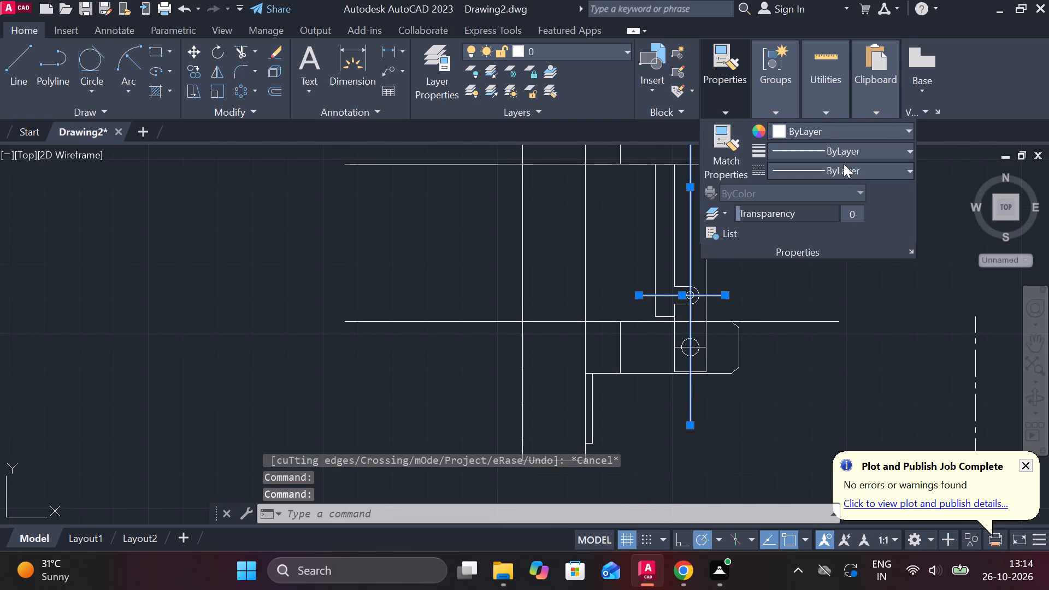
click(844, 168)
click(812, 227)
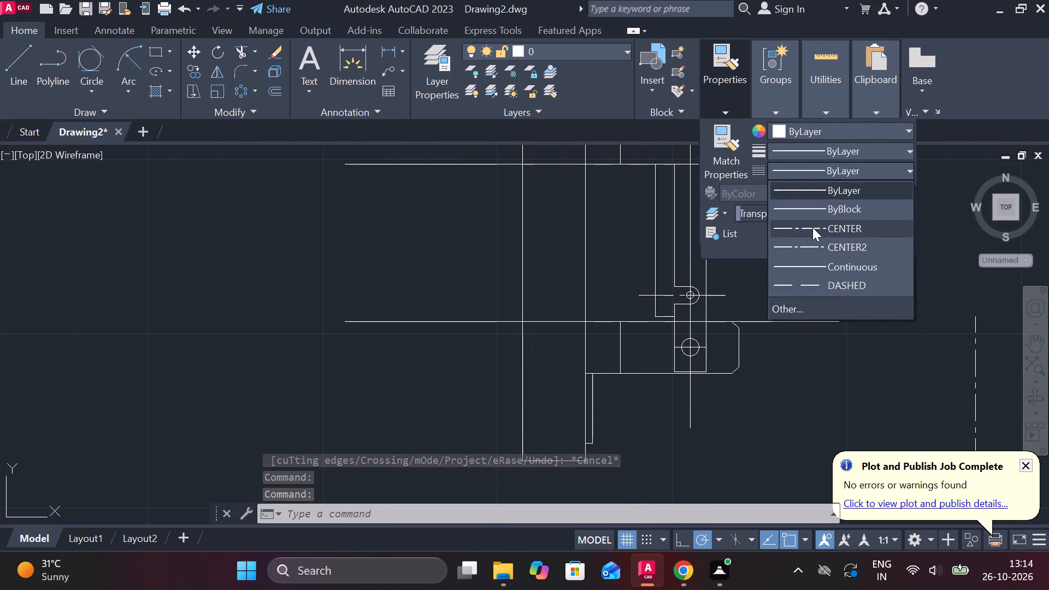
key(Escape)
scroll(698, 261, up, 1)
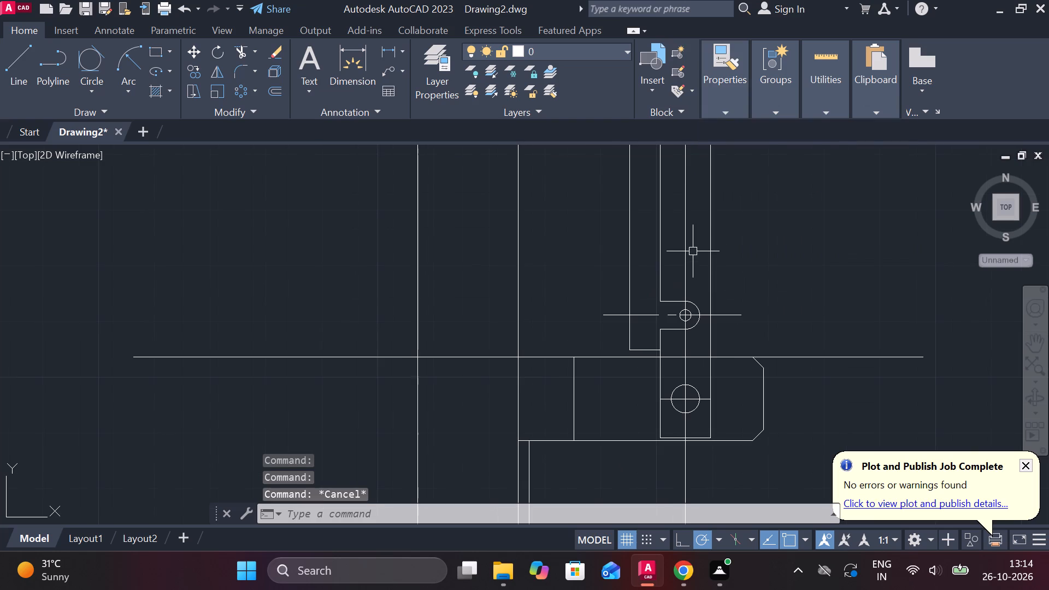
Erase the duplicate line lying over the vertical strip's long centreline.
click(683, 241)
text(E)
key(space)
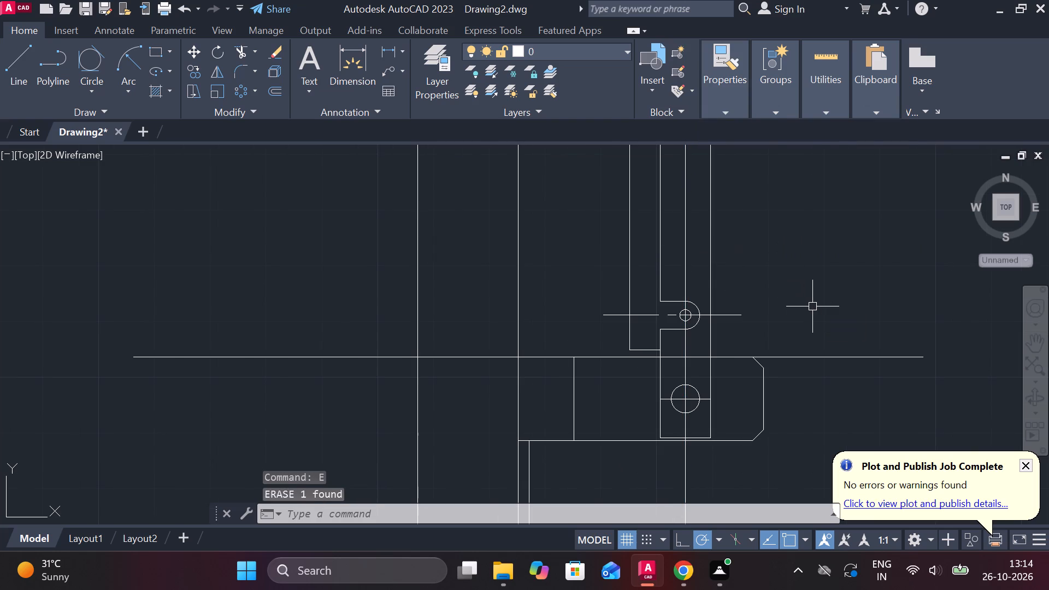
Set the linetype of the strip's remaining long vertical centreline to CENTER.
click(683, 258)
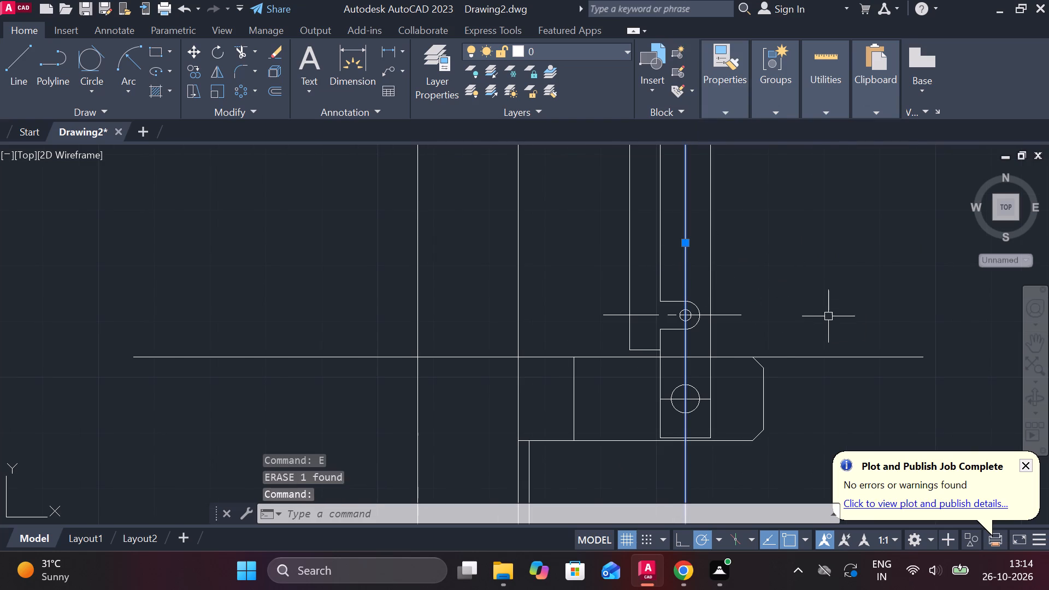
click(735, 116)
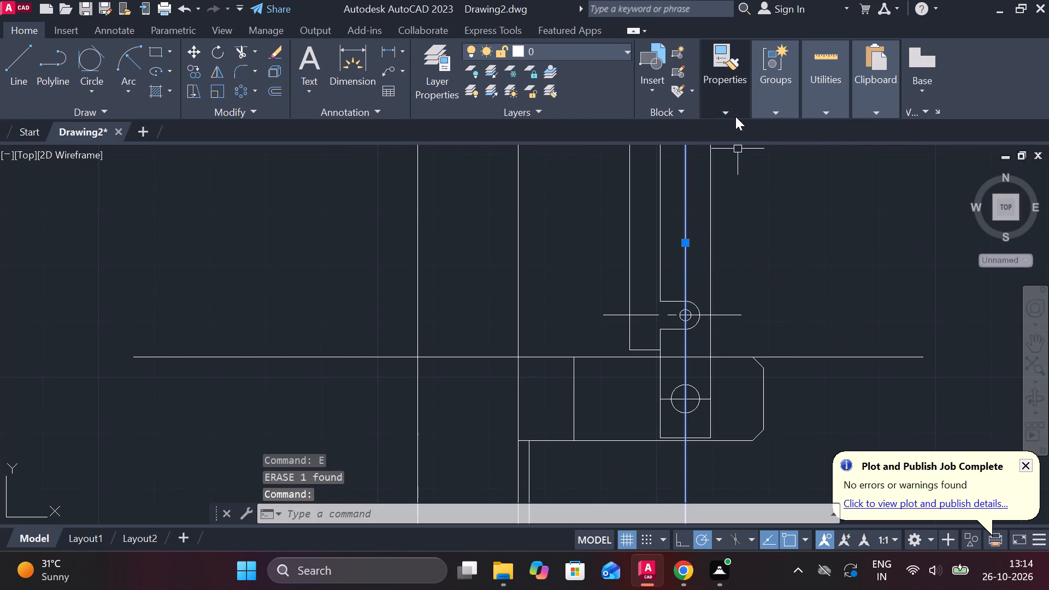
click(816, 167)
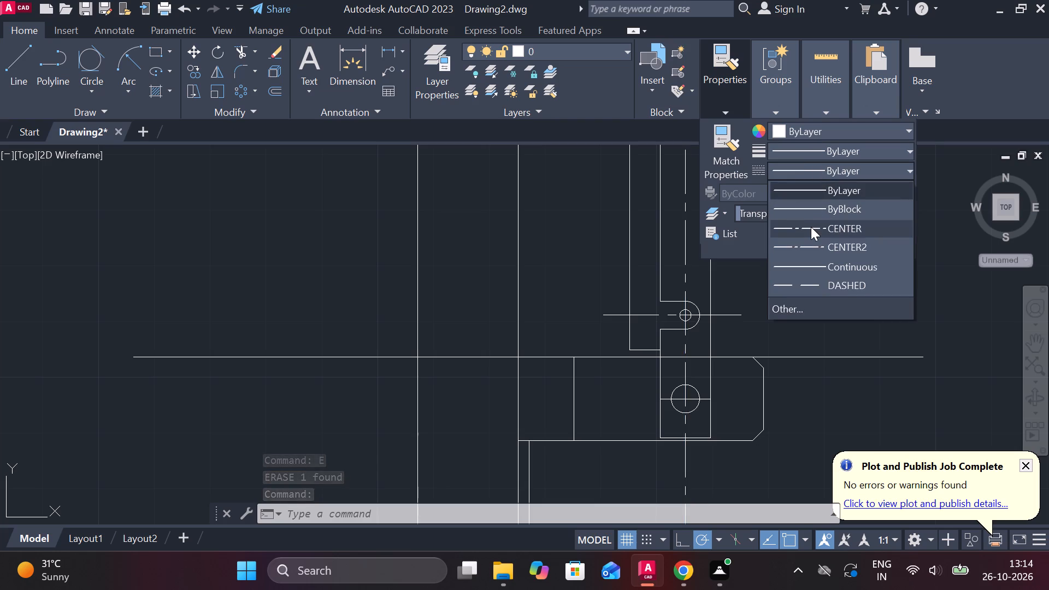
click(811, 227)
key(Escape)
Examine the assembly's brackets, vertical strip and lug, along with the separate part views still available for assembly.
scroll(793, 320, down, 2)
middle_drag(782, 298, 586, 349)
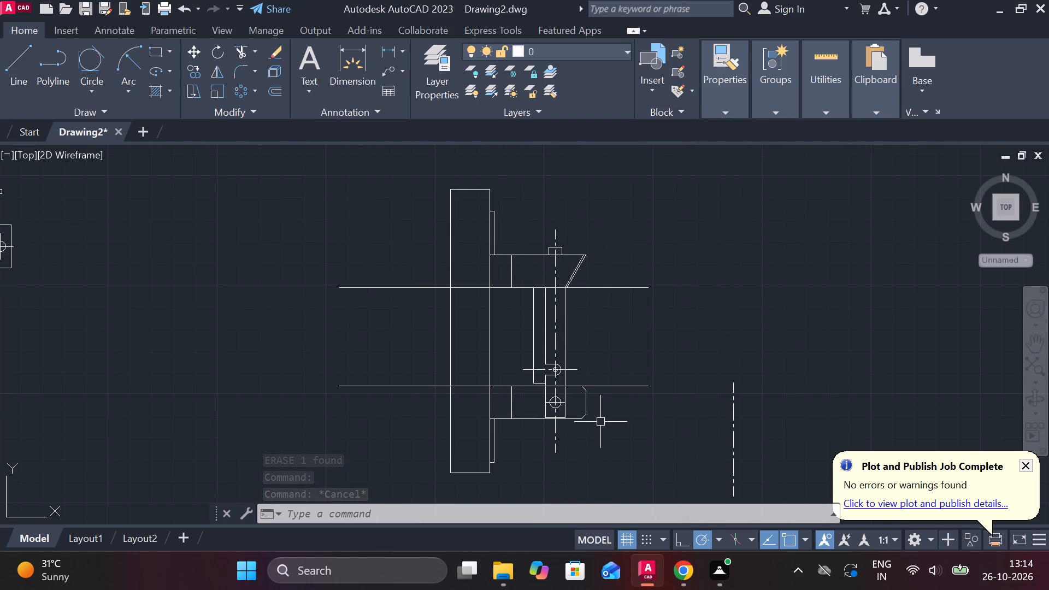
scroll(593, 416, up, 2)
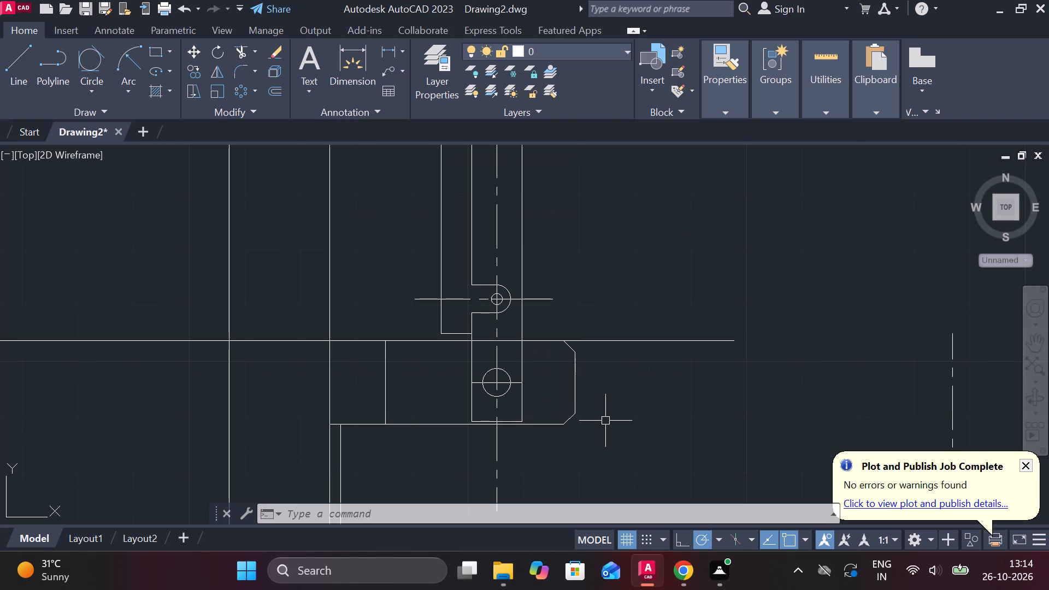
click(579, 377)
key(Escape)
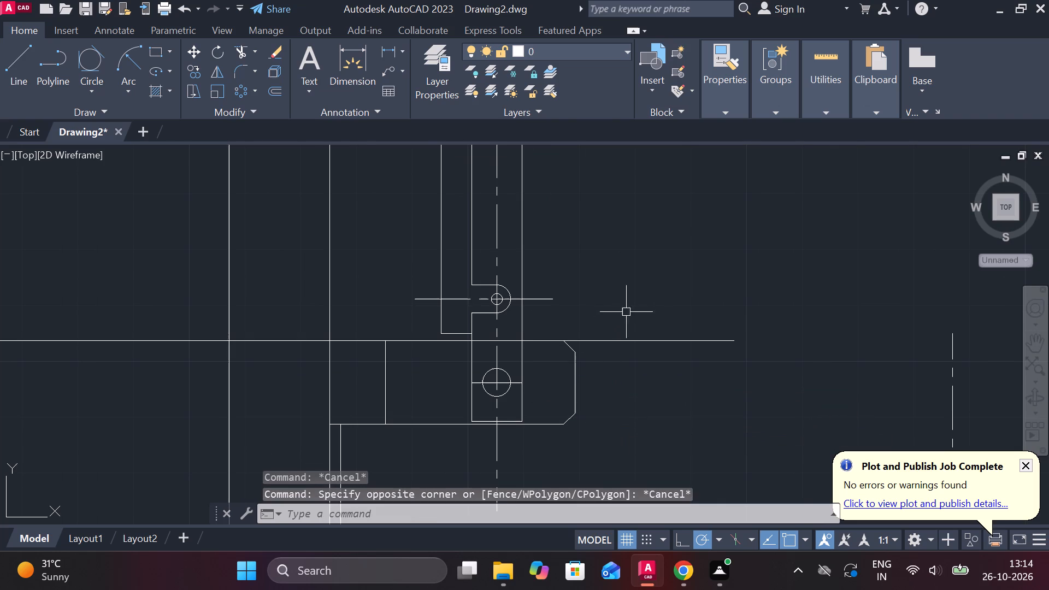
middle_drag(643, 312, 621, 442)
middle_drag(598, 342, 594, 468)
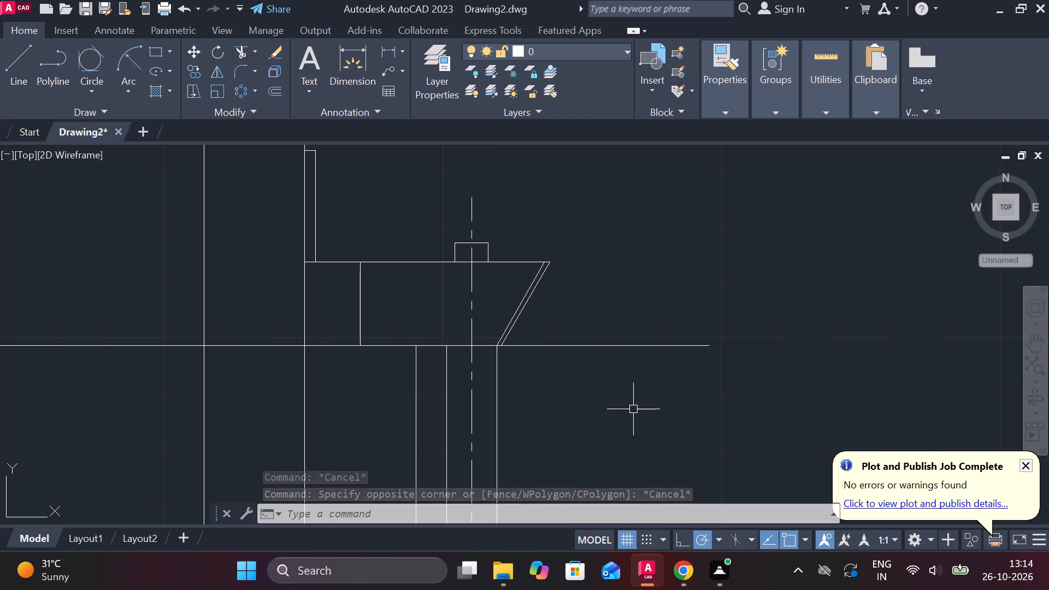
scroll(624, 400, down, 2)
middle_drag(634, 417, 709, 194)
scroll(701, 252, down, 2)
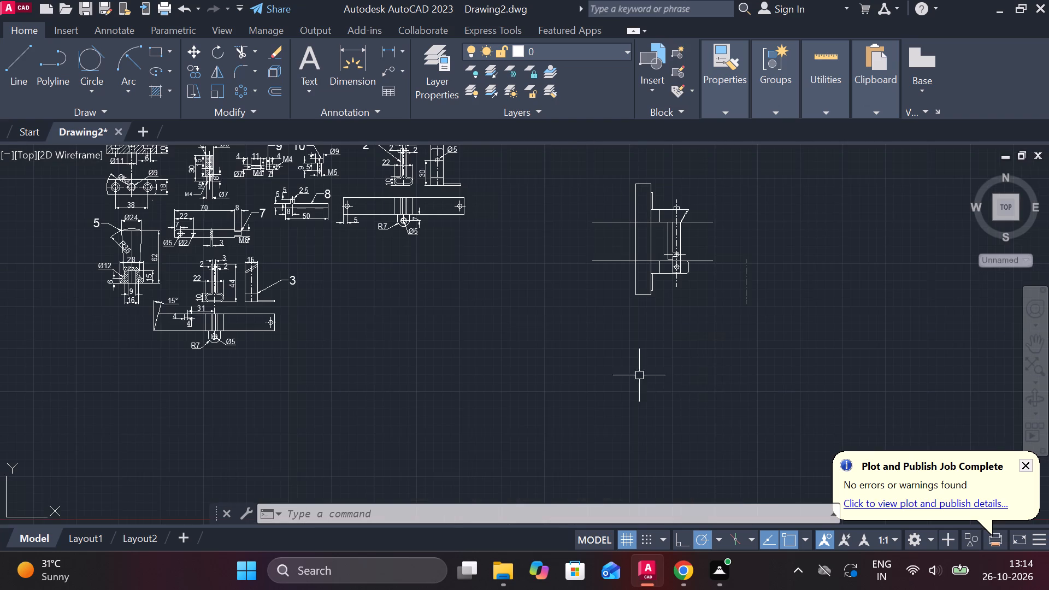
middle_drag(356, 318, 772, 353)
scroll(773, 359, down, 1)
scroll(408, 376, up, 2)
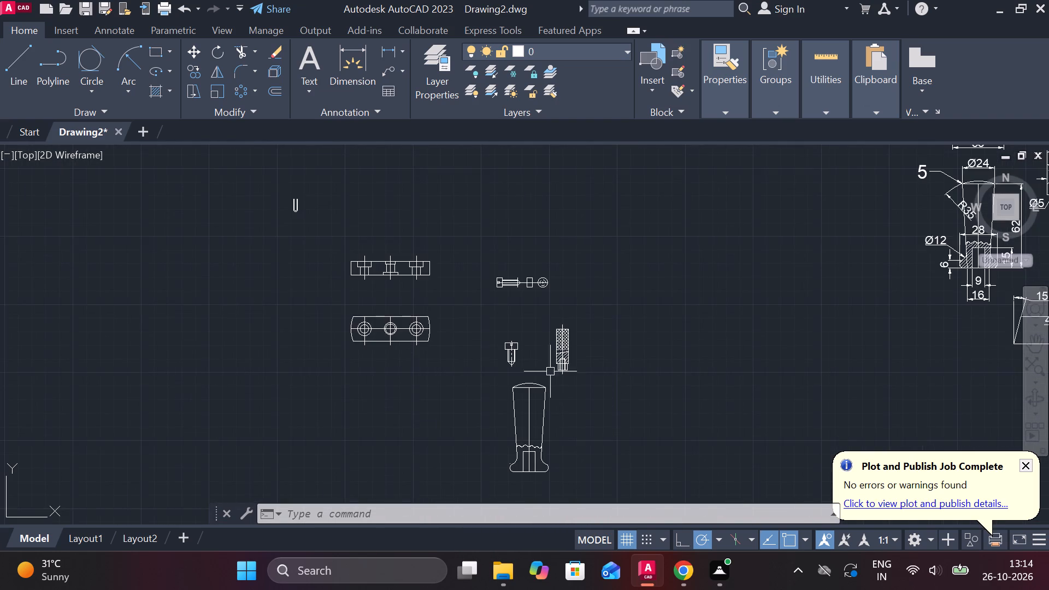
scroll(550, 371, down, 1)
middle_drag(641, 361, 246, 371)
middle_drag(935, 284, 603, 323)
scroll(702, 313, up, 2)
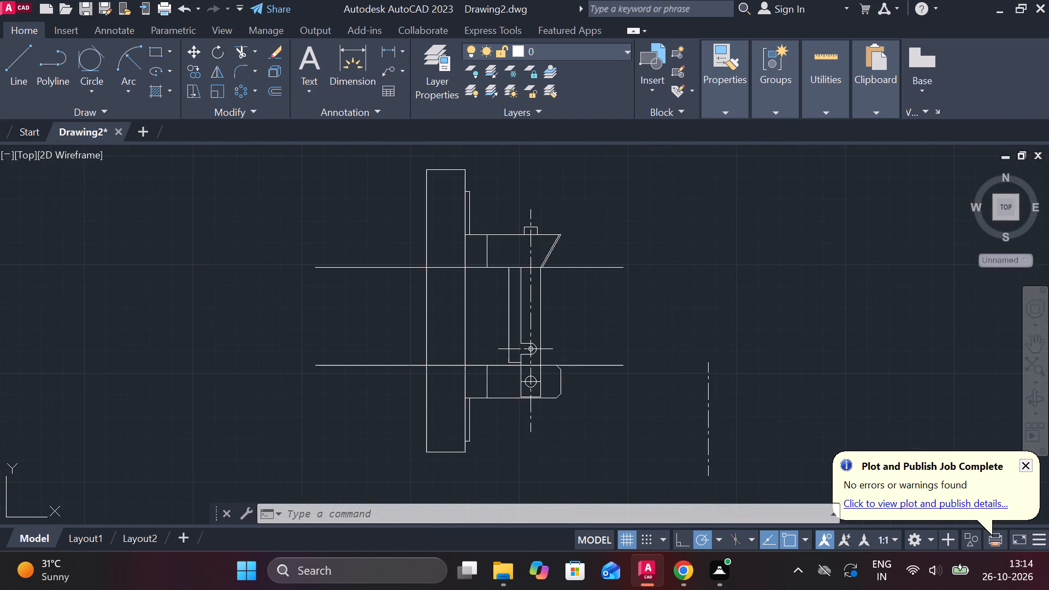
scroll(609, 296, up, 2)
middle_drag(512, 328, 578, 298)
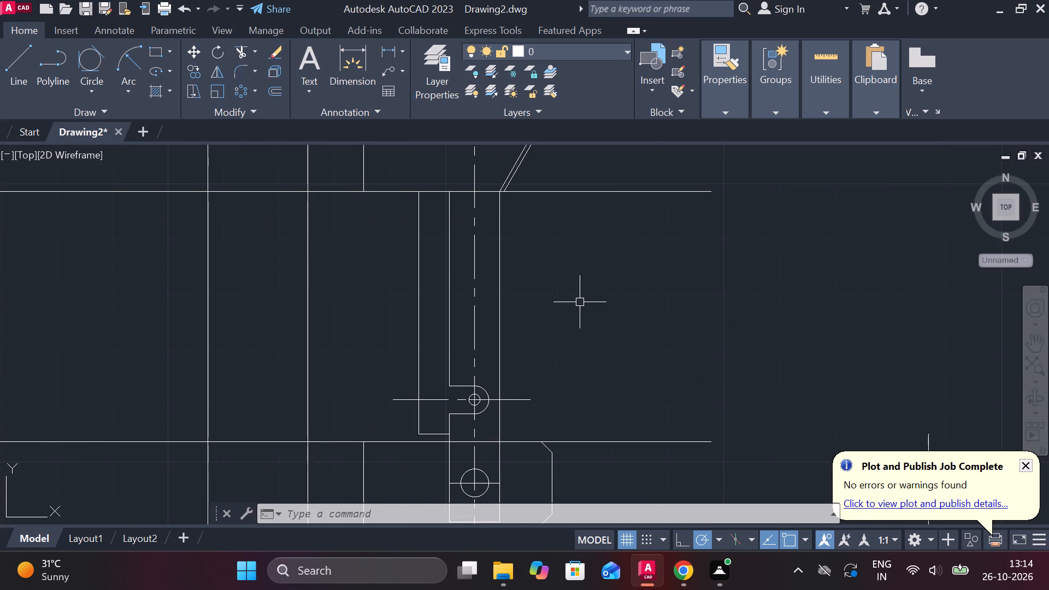
middle_drag(576, 316, 576, 406)
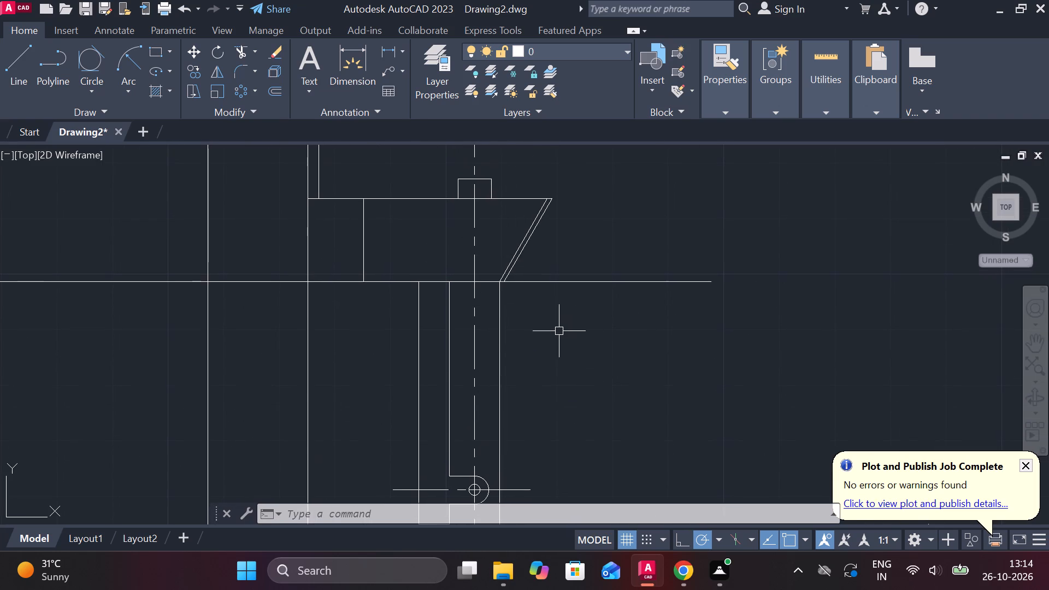
scroll(531, 304, up, 1)
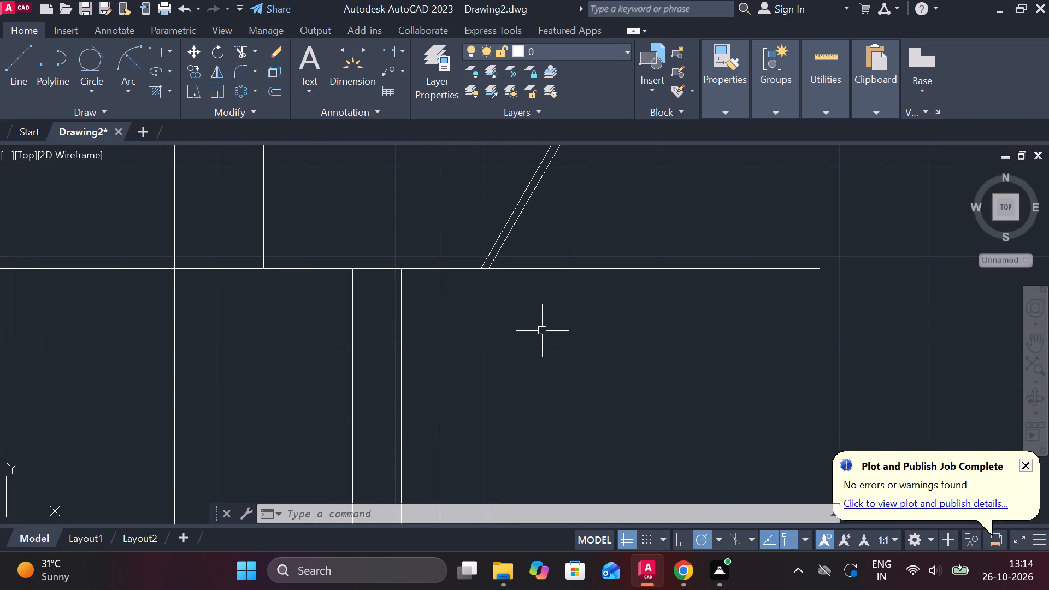
scroll(530, 355, down, 2)
middle_drag(541, 385, 540, 250)
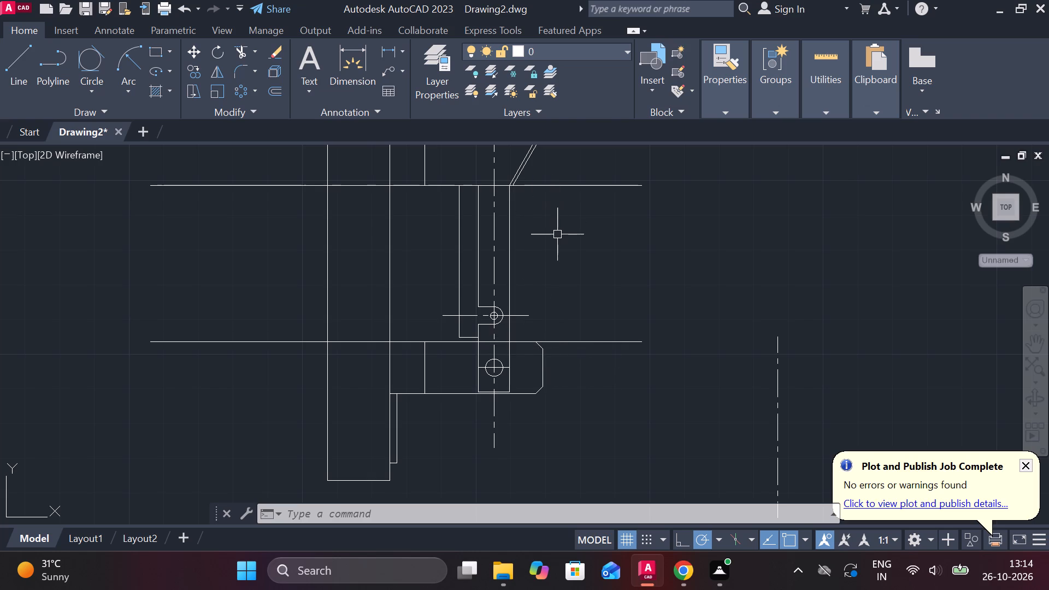
scroll(538, 220, up, 1)
middle_drag(549, 221, 553, 268)
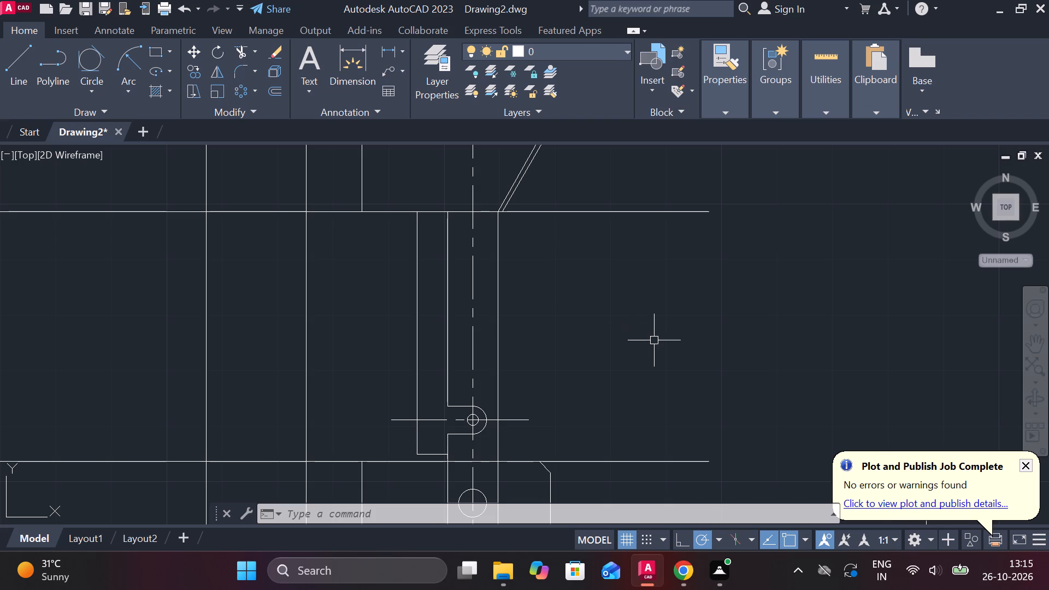
middle_drag(632, 322, 616, 243)
scroll(509, 335, up, 1)
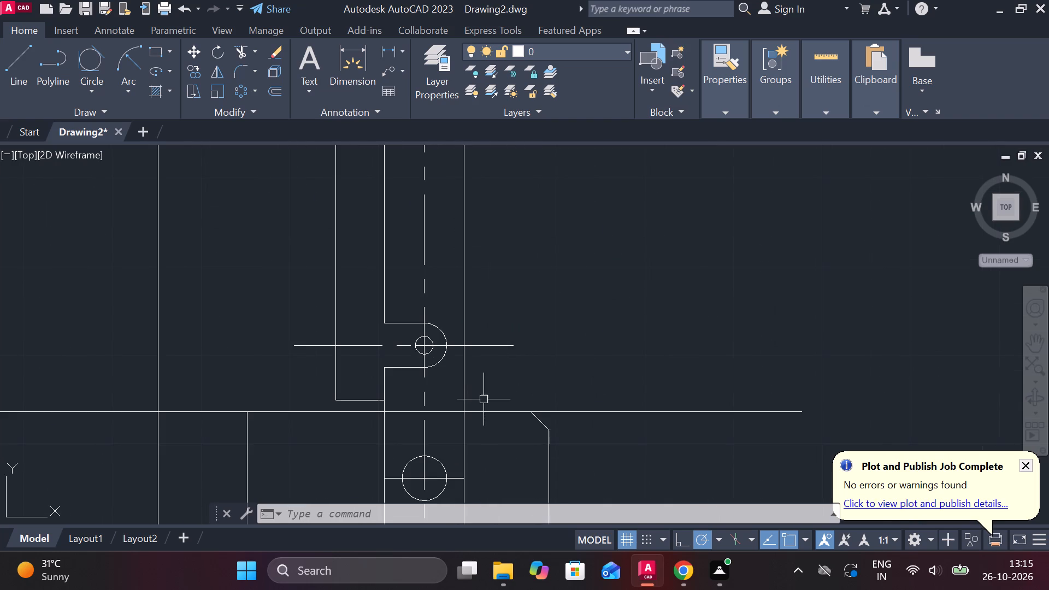
scroll(484, 399, down, 1)
middle_drag(511, 282, 487, 384)
scroll(456, 244, up, 3)
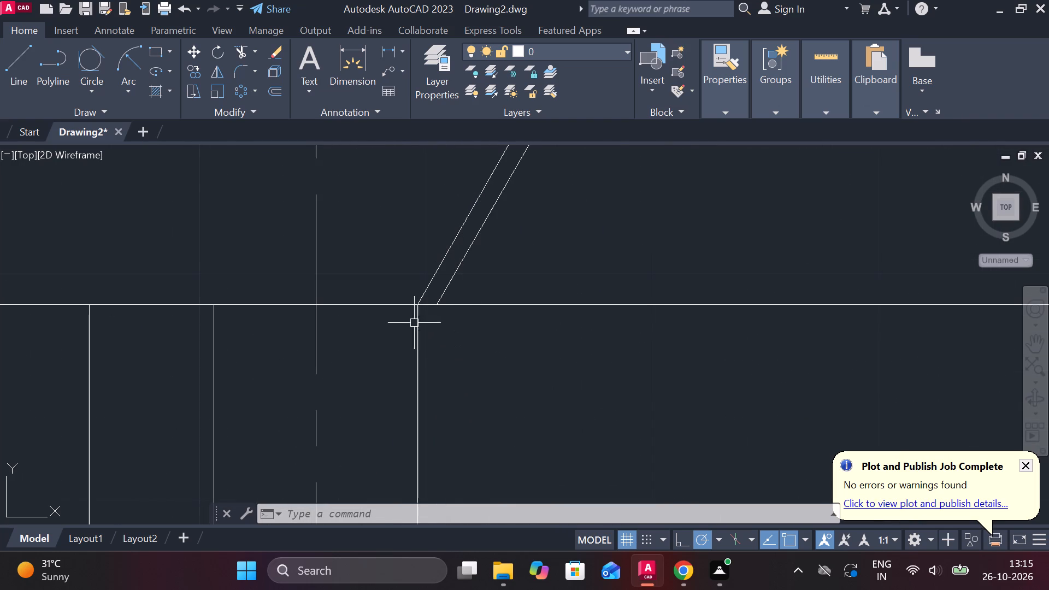
scroll(415, 323, down, 2)
middle_drag(426, 359, 433, 294)
scroll(452, 315, down, 2)
middle_drag(506, 399, 513, 336)
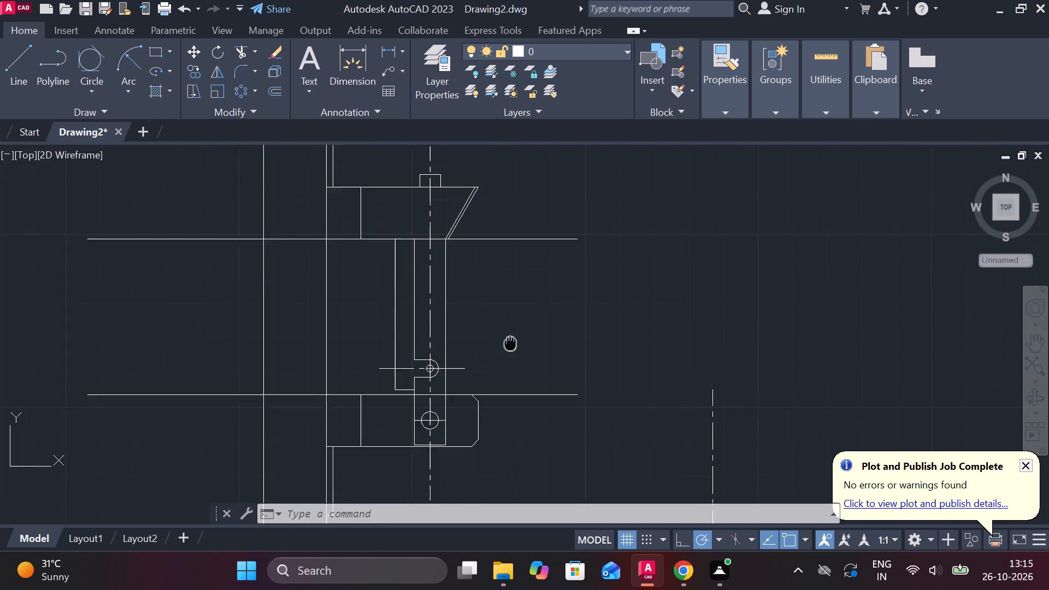
middle_drag(513, 336, 515, 336)
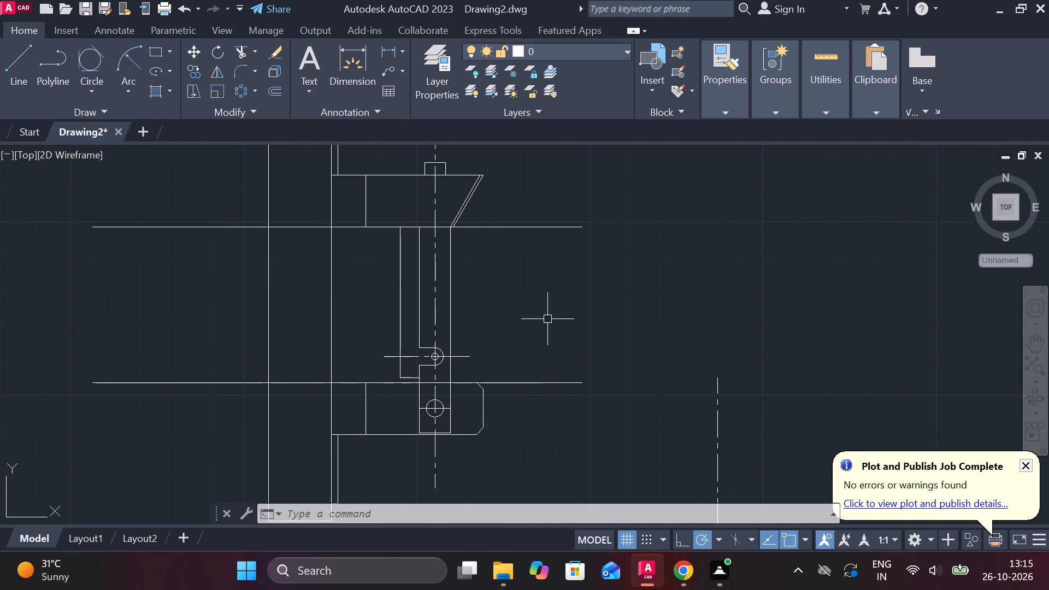
Trim the upper long horizontal line beyond the lower corner of the upper bracket's slanted end.
scroll(547, 314, down, 1)
scroll(498, 269, up, 2)
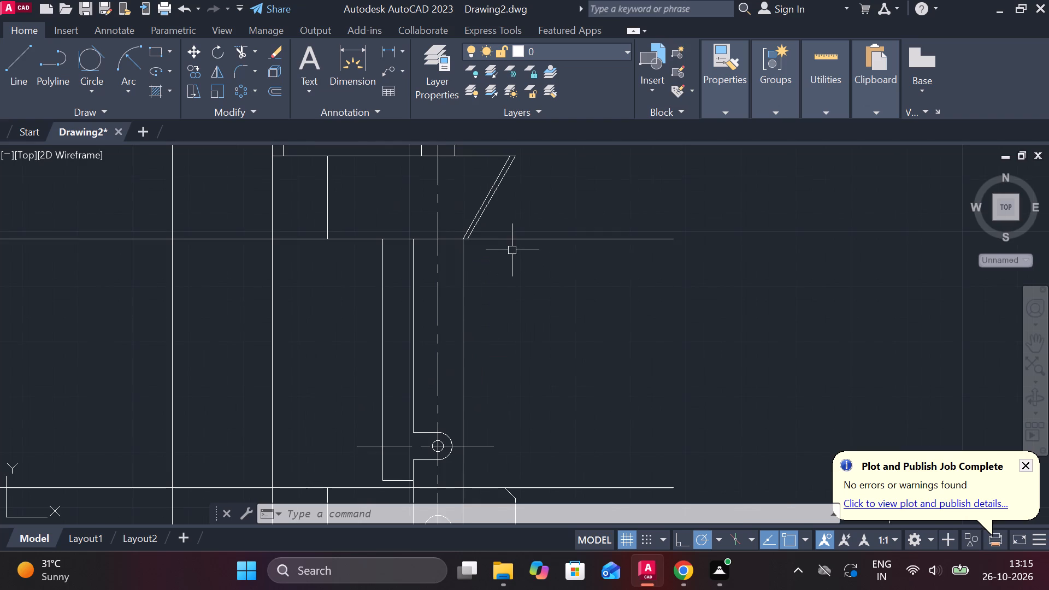
text(TR)
key(space)
drag(617, 213, 518, 252)
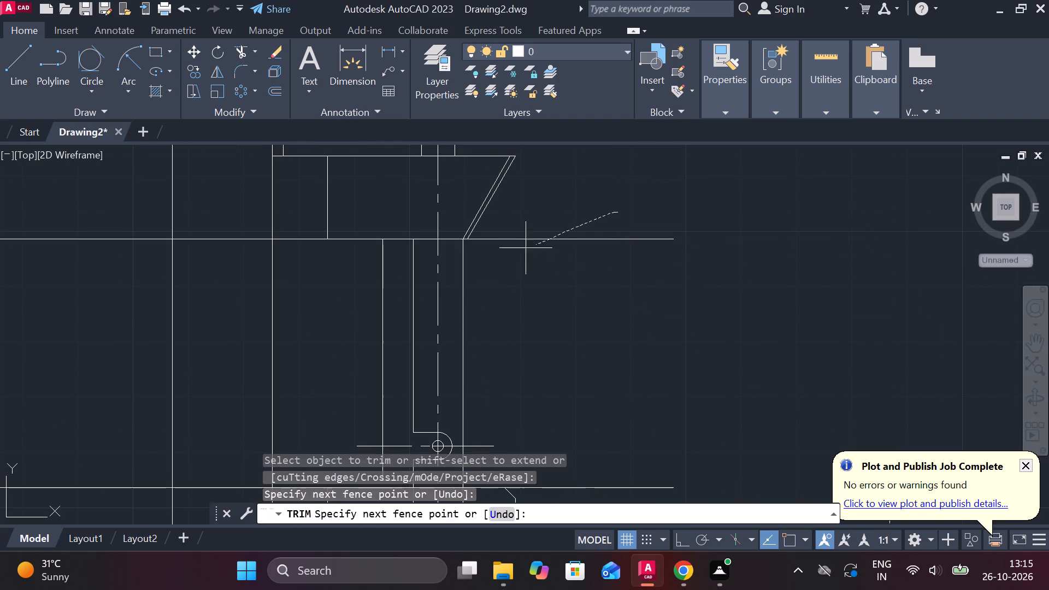
drag(518, 252, 504, 258)
scroll(491, 241, up, 2)
scroll(491, 241, down, 3)
key(Escape)
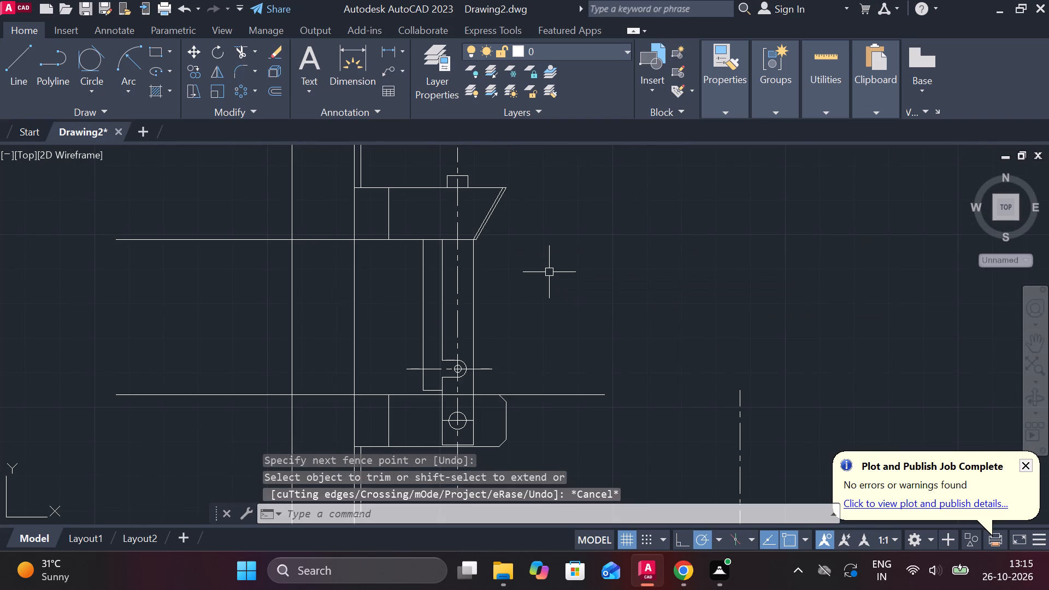
Move the tapered handle view by its bottom-edge midpoint onto the strip's vertical centreline axis, about 8 units above the centreline's top end.
scroll(552, 309, down, 2)
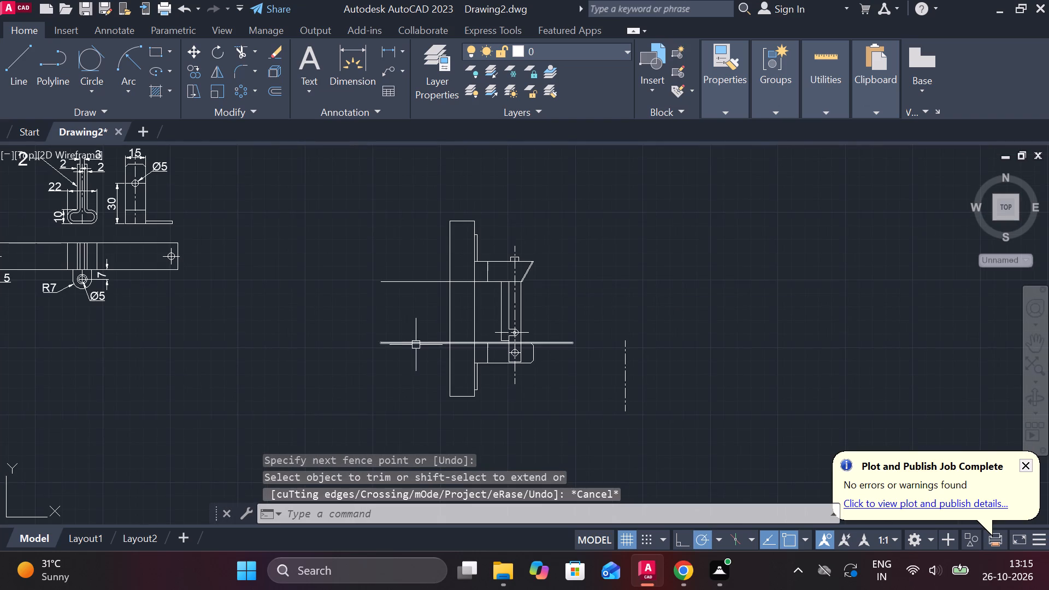
middle_drag(393, 345, 710, 310)
scroll(710, 310, down, 1)
middle_drag(499, 359, 757, 217)
scroll(704, 337, down, 1)
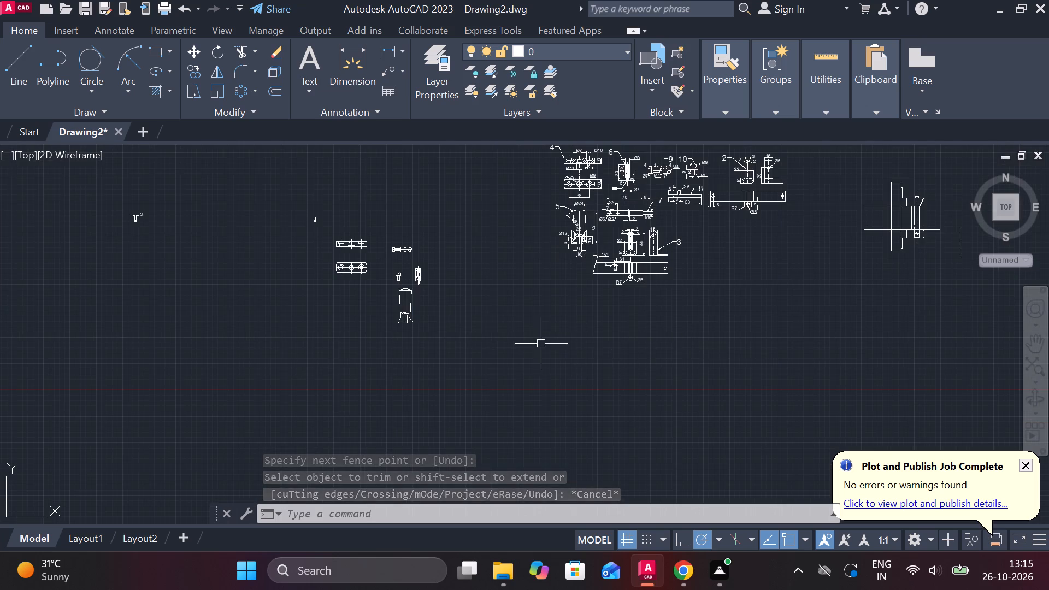
scroll(362, 284, up, 2)
scroll(458, 299, up, 1)
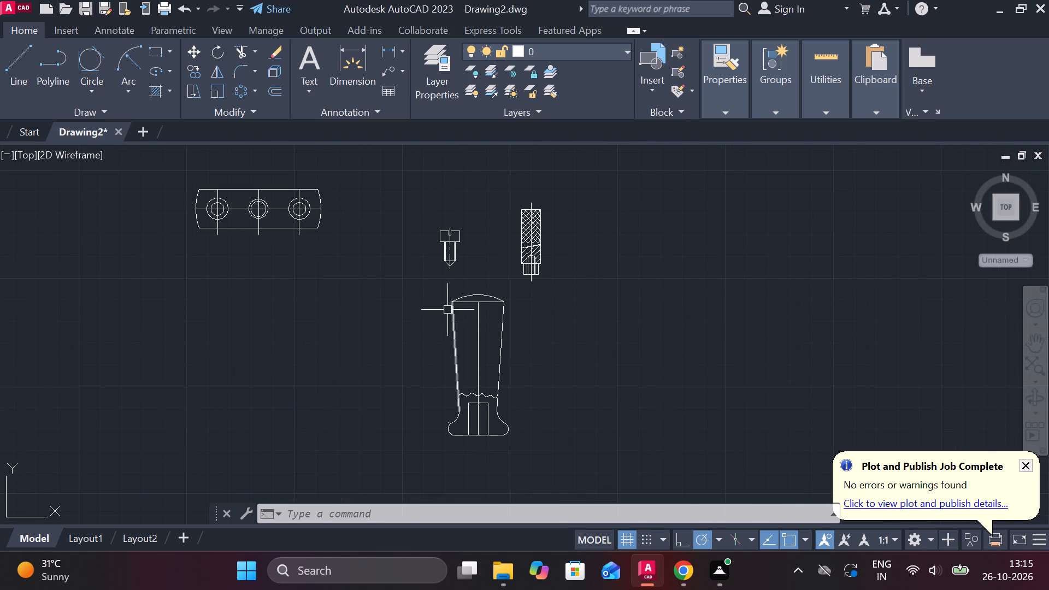
drag(437, 279, 441, 286)
click(534, 452)
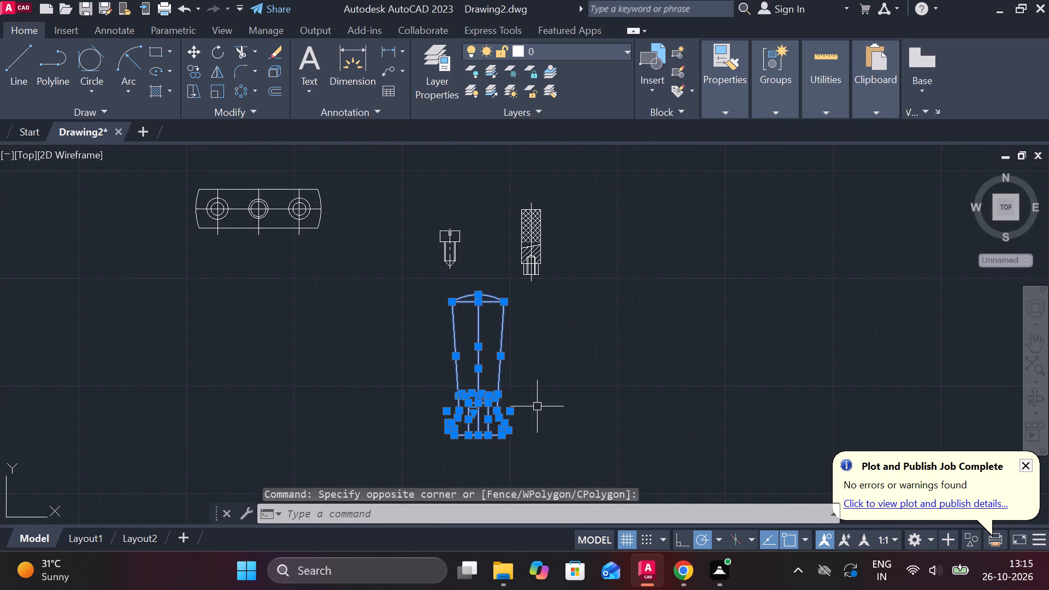
key(m)
key(Return)
click(478, 434)
scroll(574, 386, down, 3)
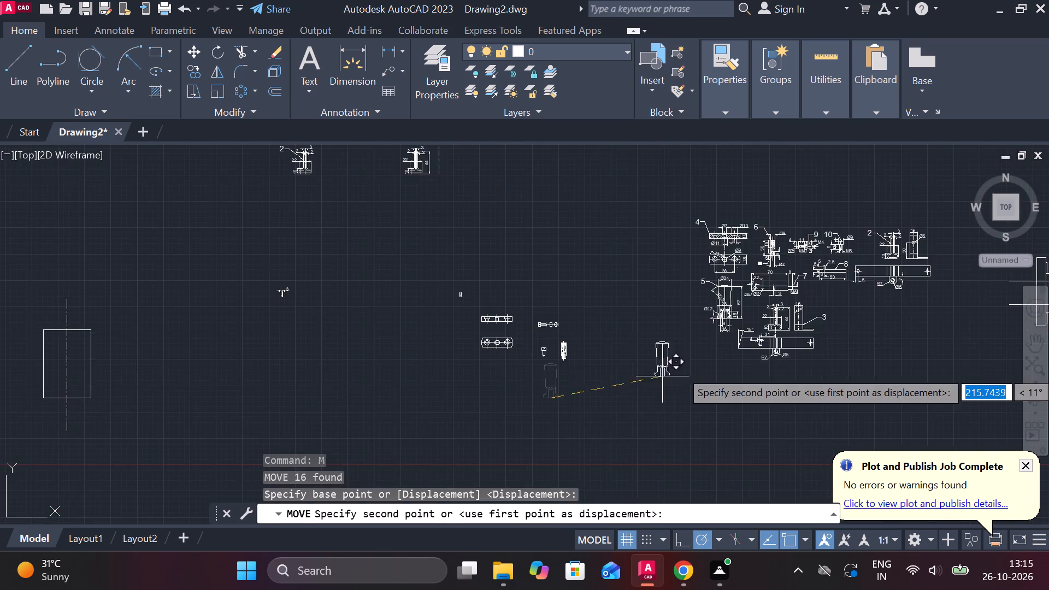
scroll(745, 356, down, 1)
middle_drag(823, 355, 381, 402)
scroll(527, 328, up, 3)
middle_drag(377, 406, 479, 309)
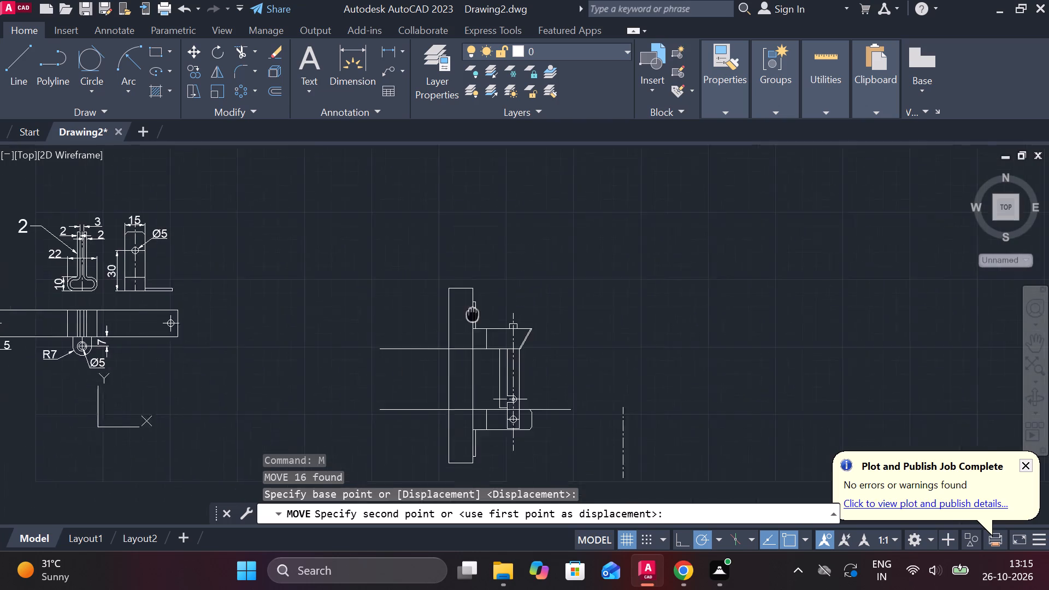
scroll(525, 323, up, 4)
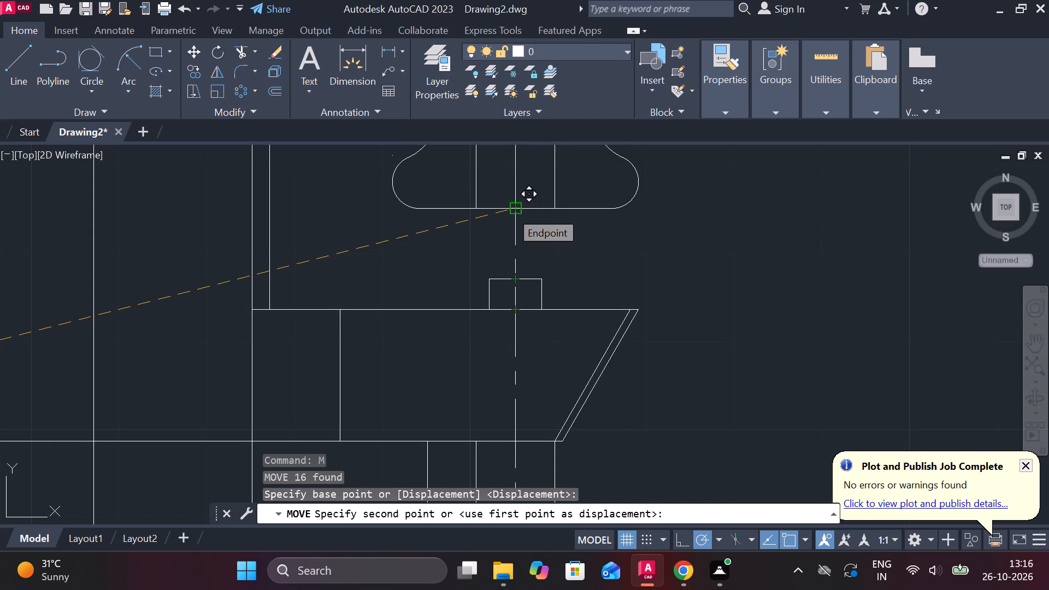
scroll(512, 220, down, 1)
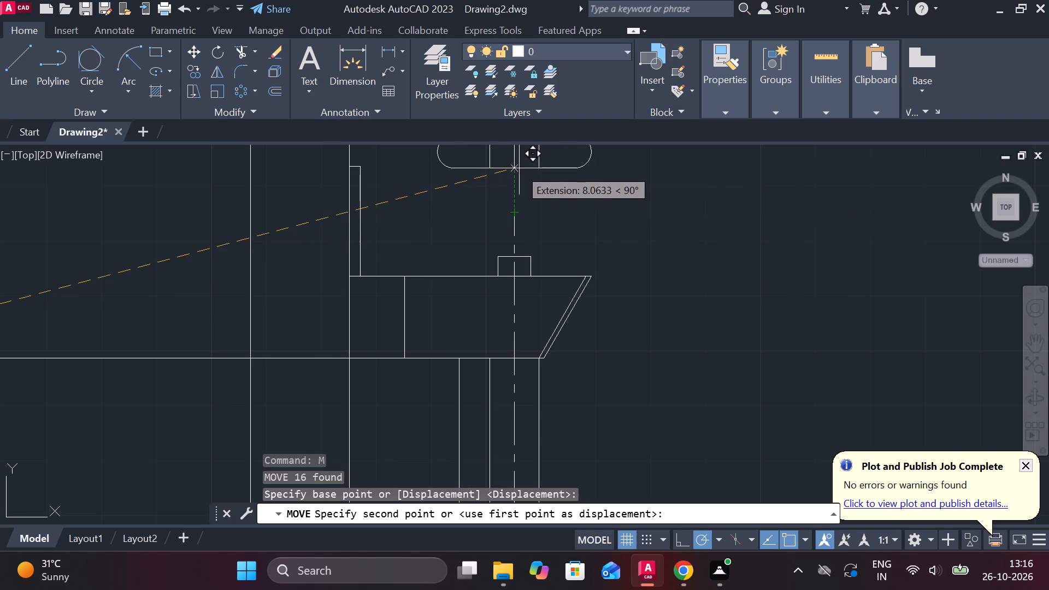
click(519, 168)
scroll(530, 228, down, 2)
middle_drag(547, 247, 533, 299)
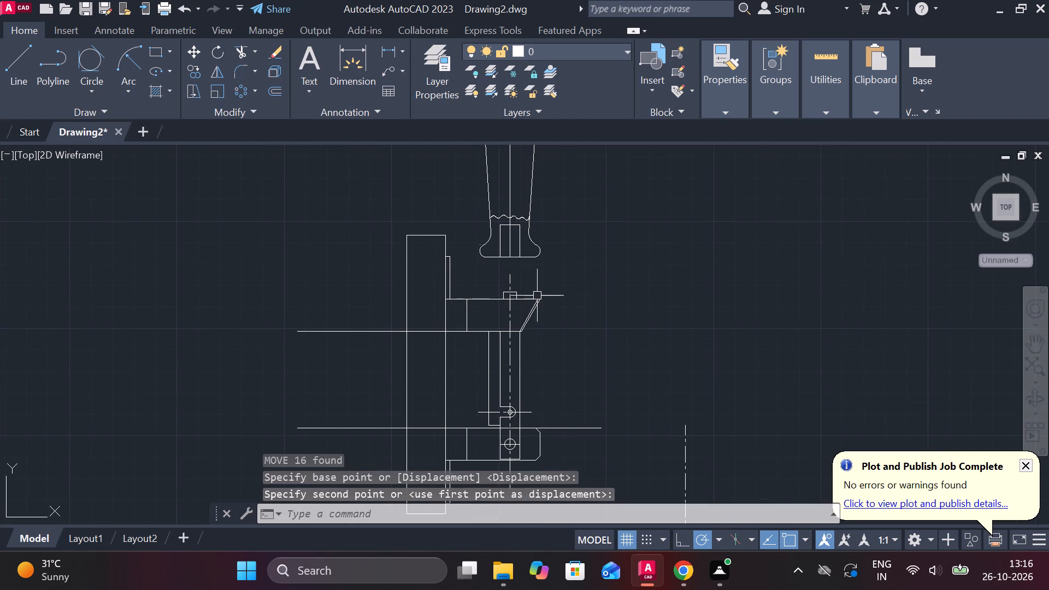
middle_drag(539, 287, 510, 356)
scroll(497, 322, up, 1)
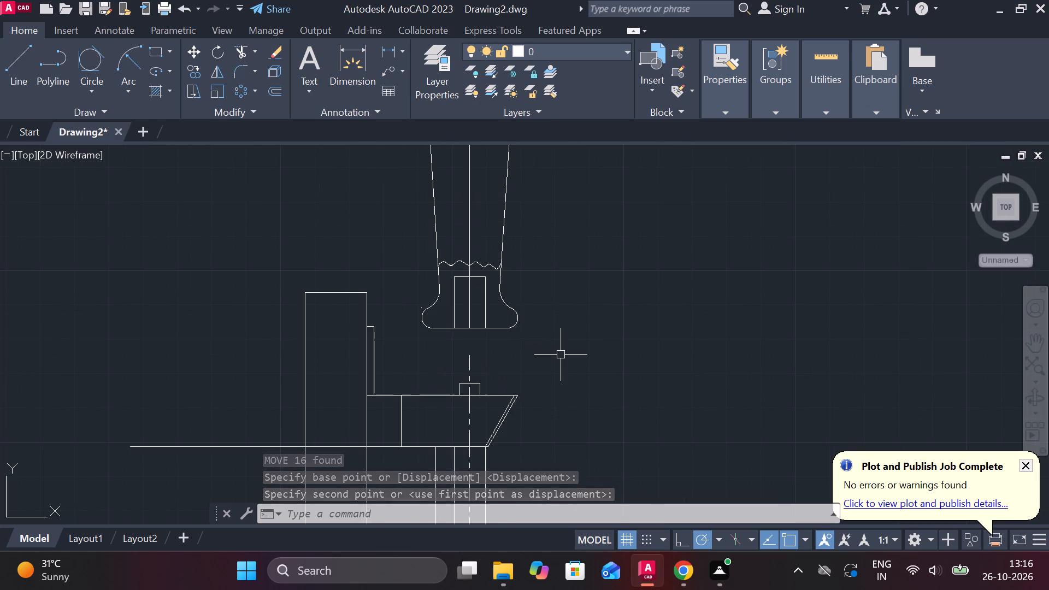
key(Escape)
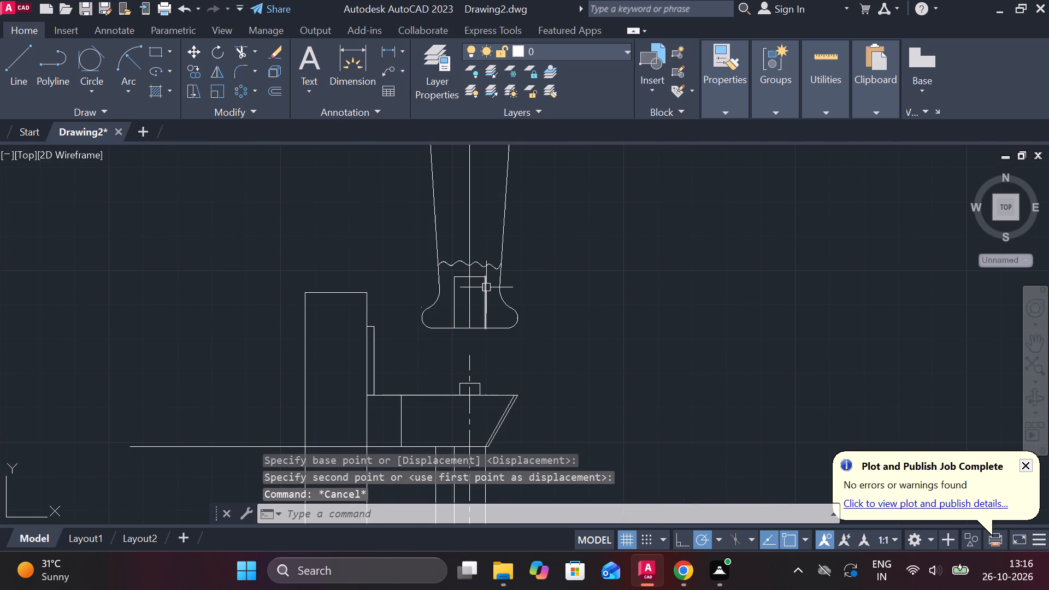
click(486, 287)
key(Escape)
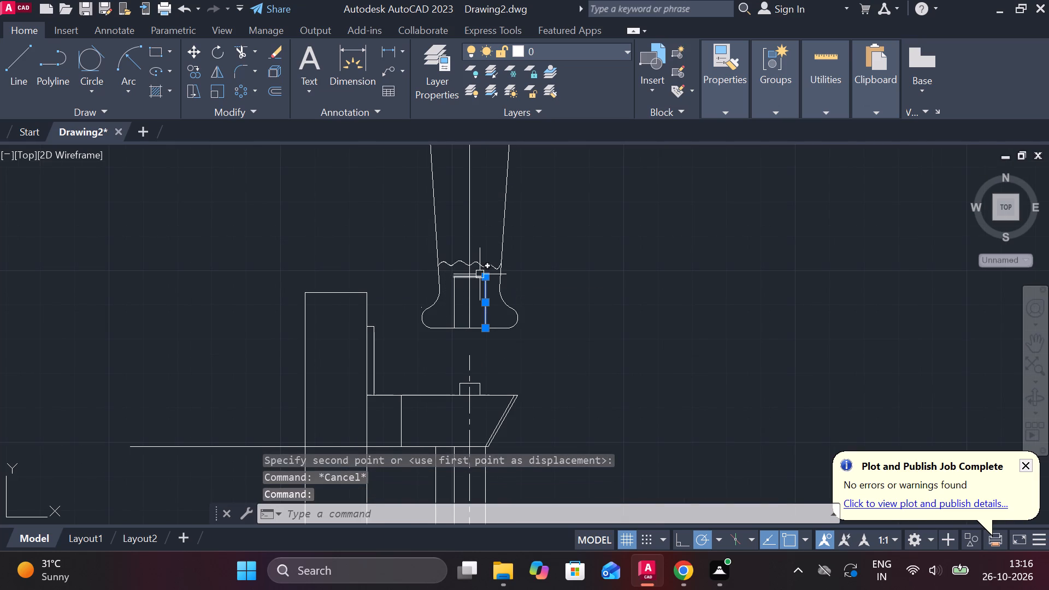
Move the whole tapered handle view about 7 units straight up along the strip's vertical centreline axis.
key(Escape)
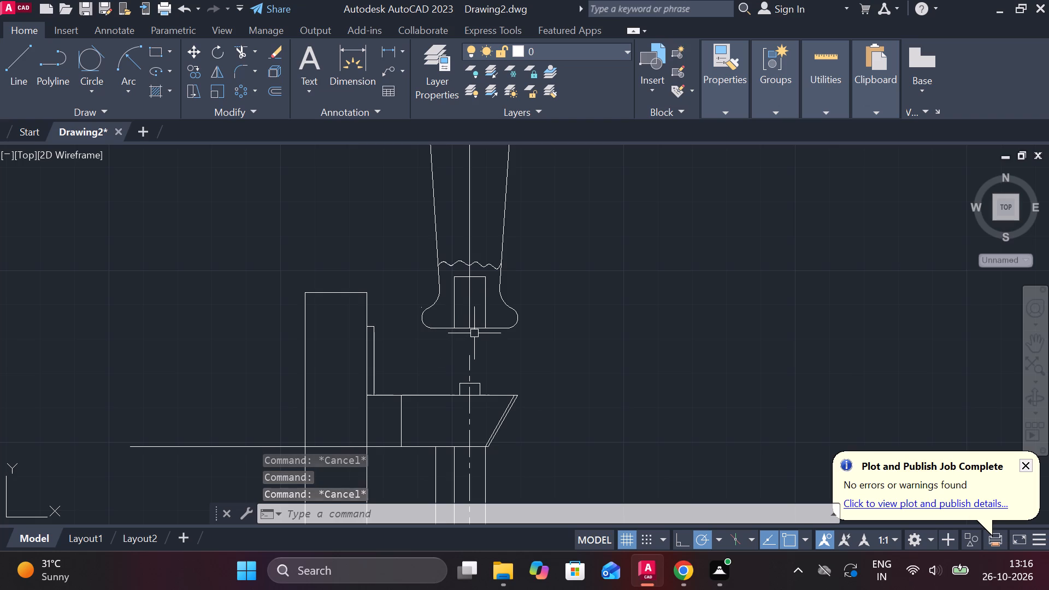
scroll(503, 340, down, 1)
click(514, 343)
click(451, 182)
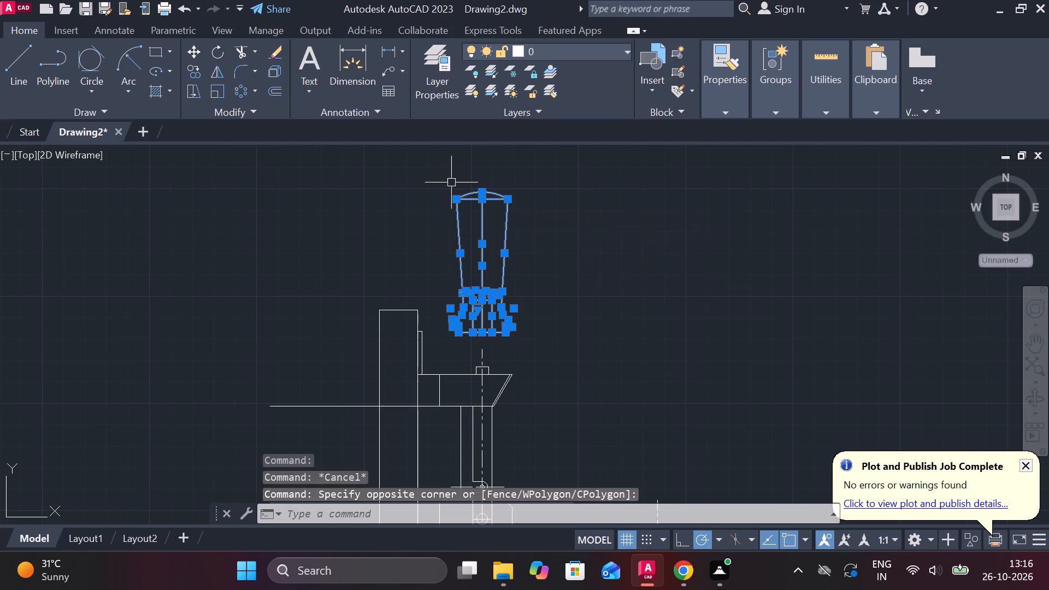
key(m)
key(Return)
scroll(512, 327, up, 1)
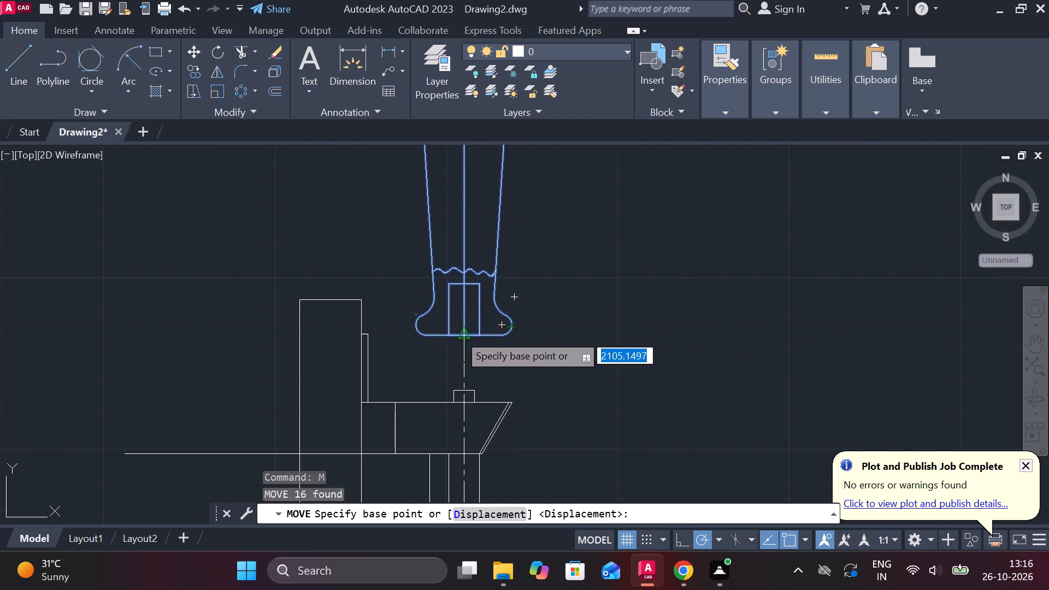
click(467, 335)
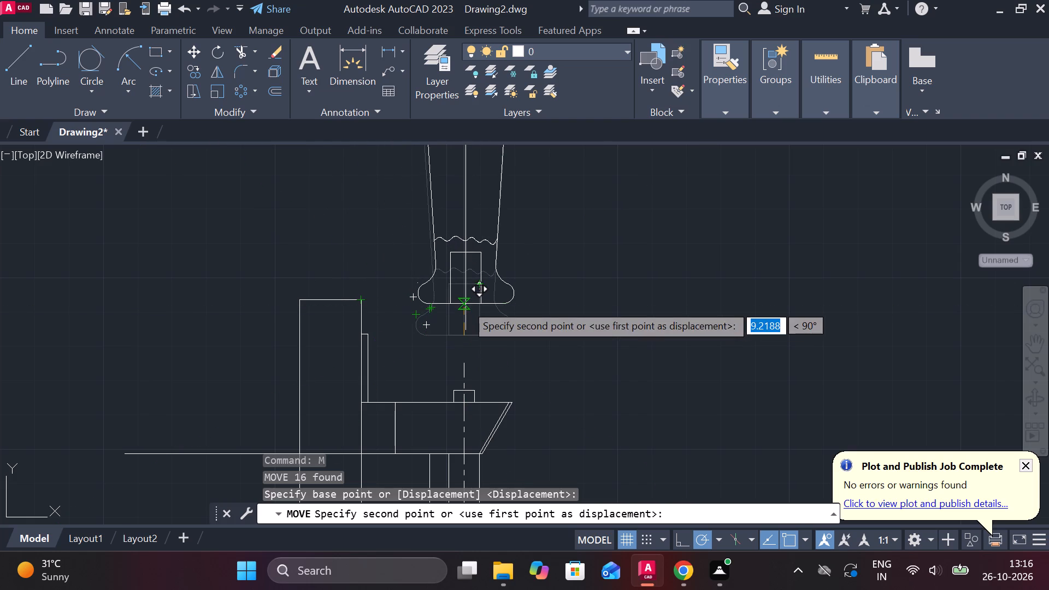
scroll(520, 253, up, 2)
middle_drag(476, 318, 627, 301)
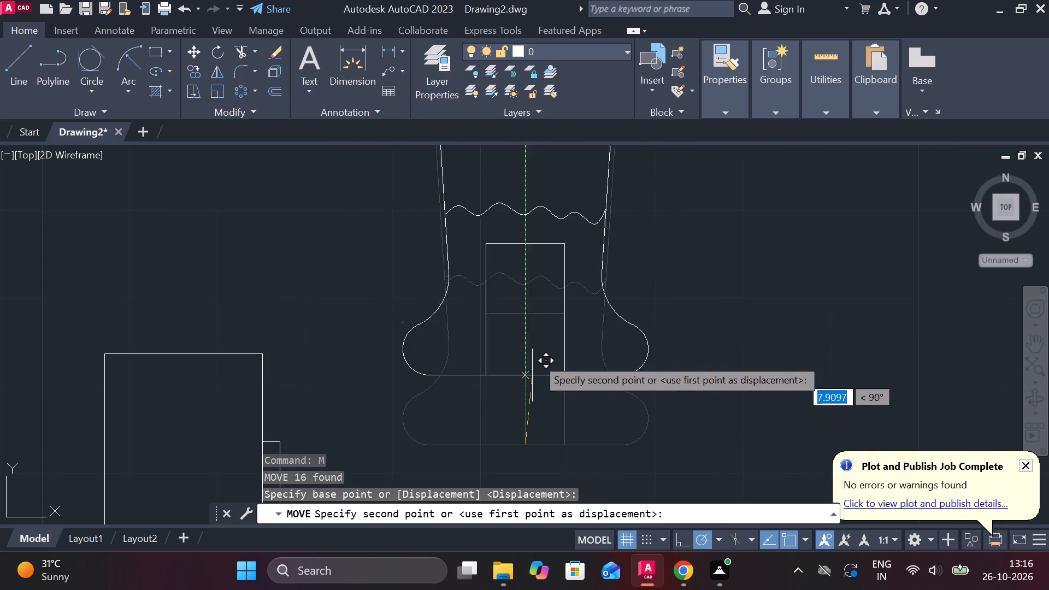
middle_drag(539, 344, 540, 335)
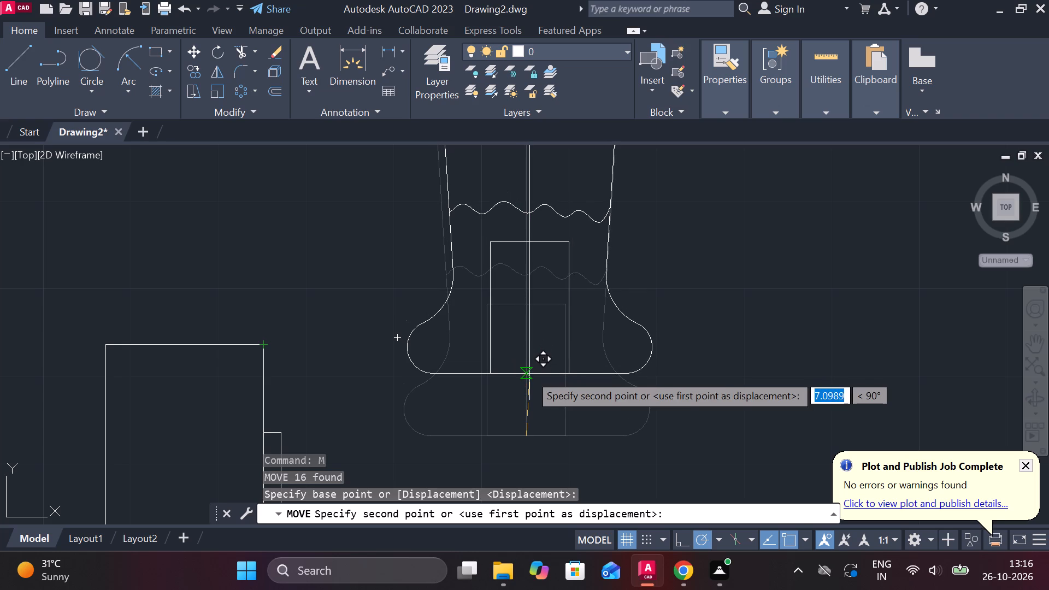
click(528, 379)
Move the three-line rectangular shank outline down from inside the handle, placing its top midpoint on the handle's bottom-edge midpoint.
scroll(555, 380, down, 2)
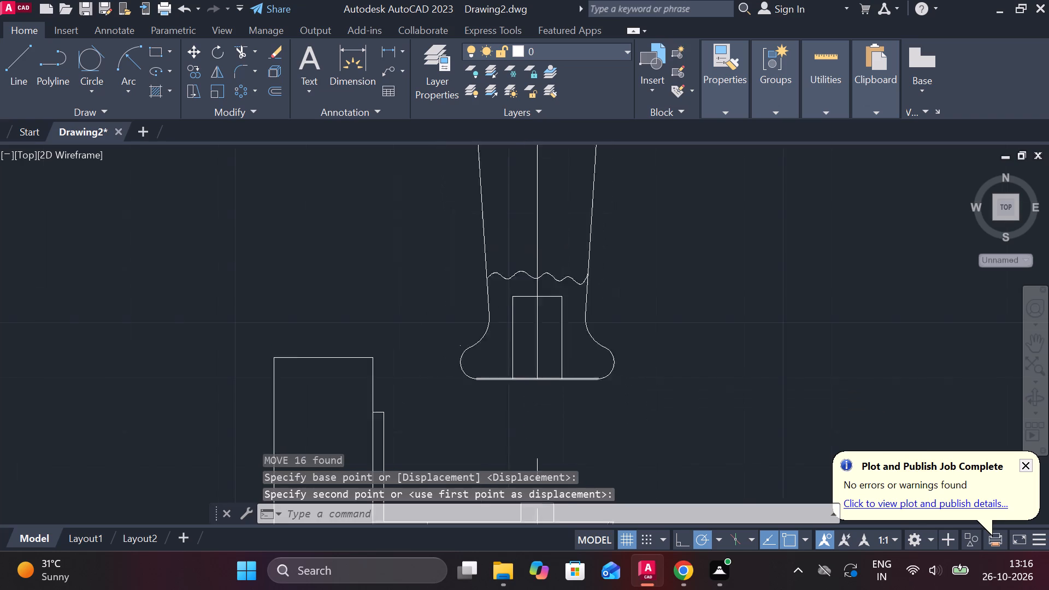
scroll(500, 387, down, 1)
scroll(516, 405, up, 2)
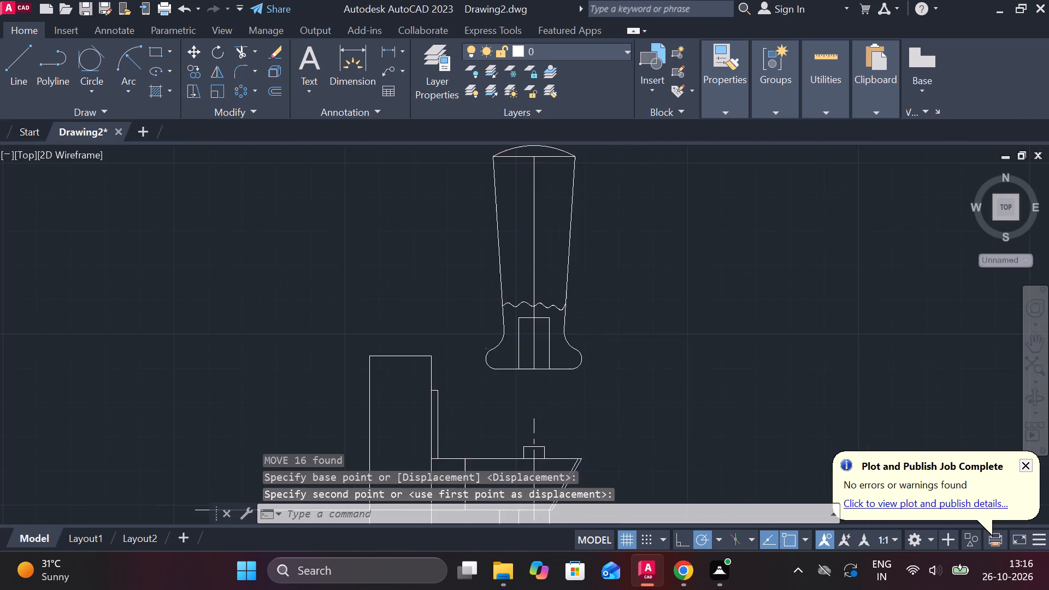
middle_drag(513, 405, 474, 337)
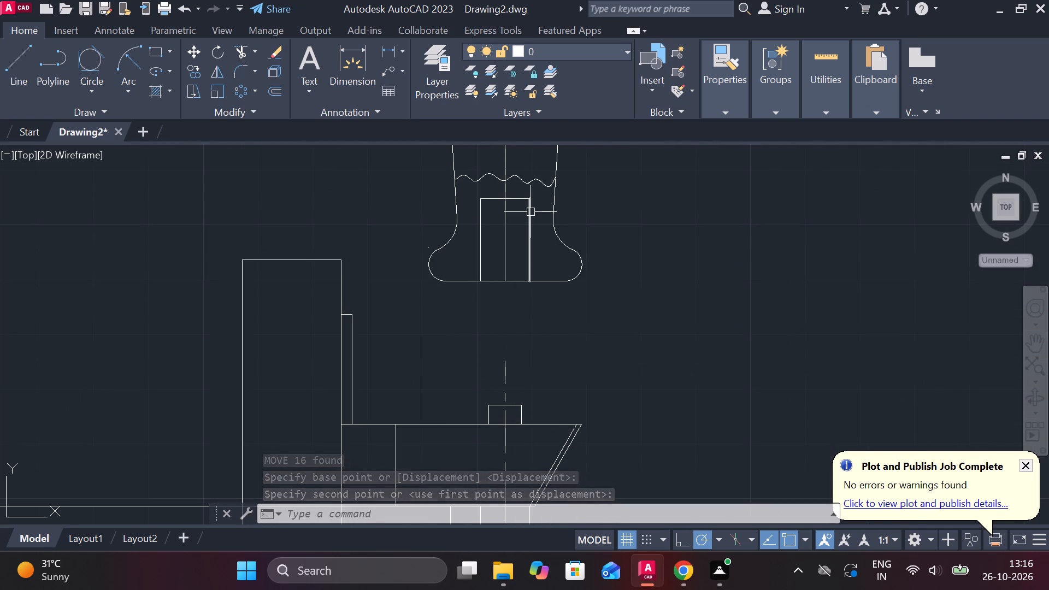
click(526, 199)
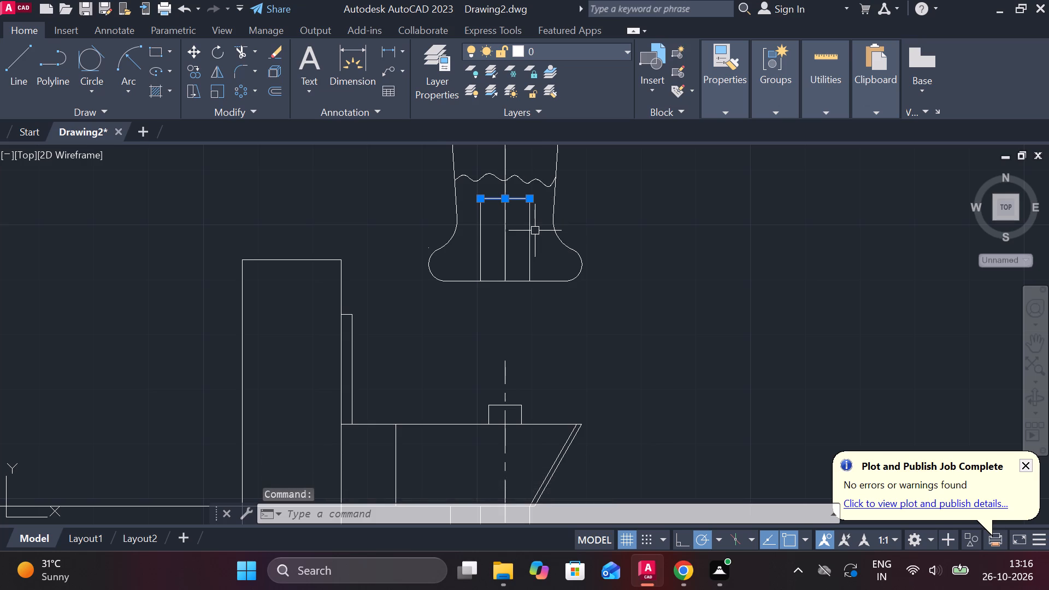
click(533, 229)
click(477, 236)
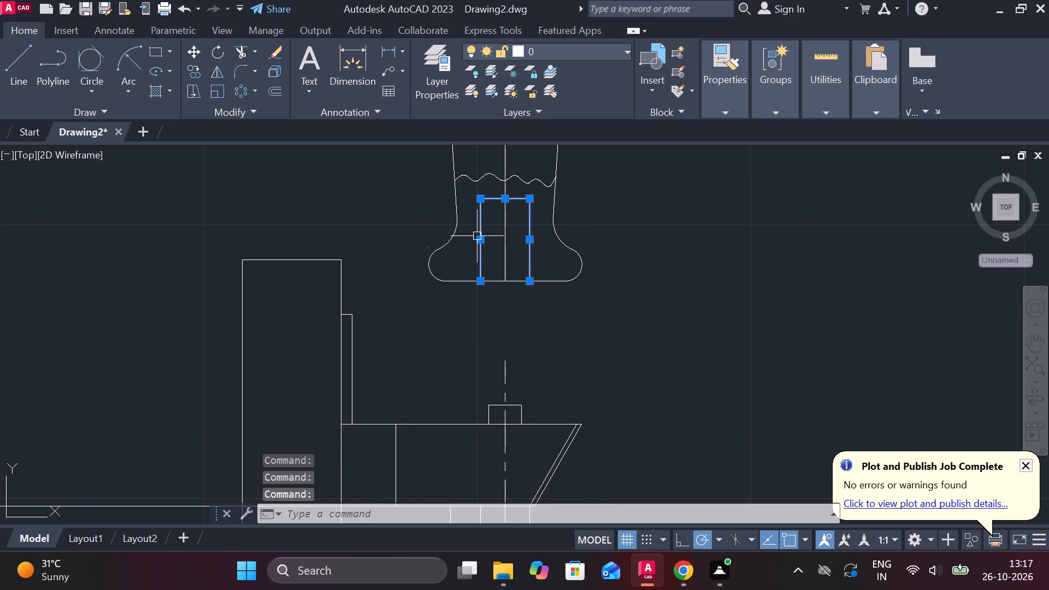
key(m)
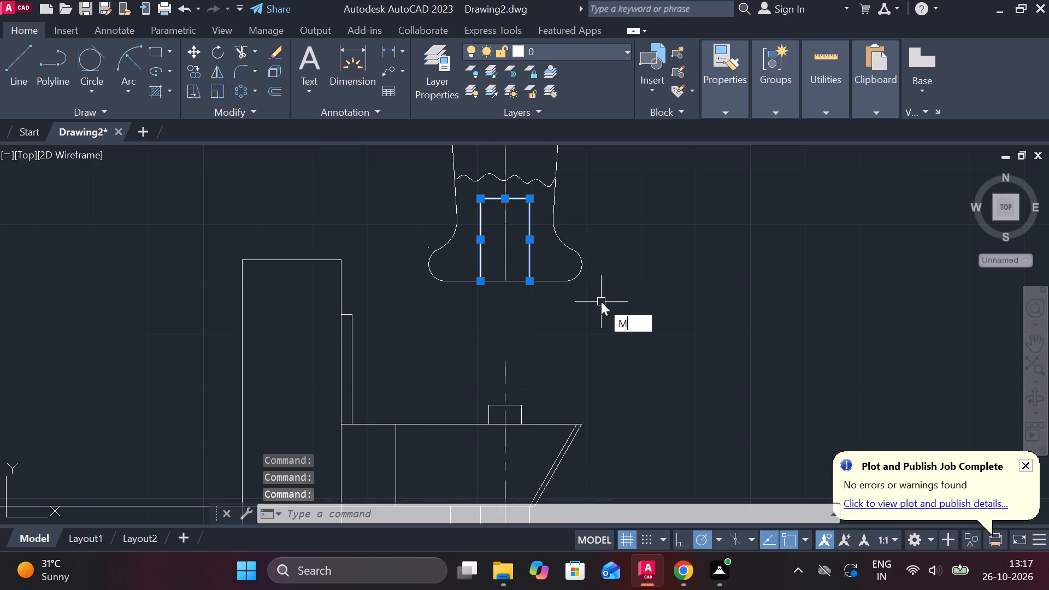
key(Return)
click(506, 200)
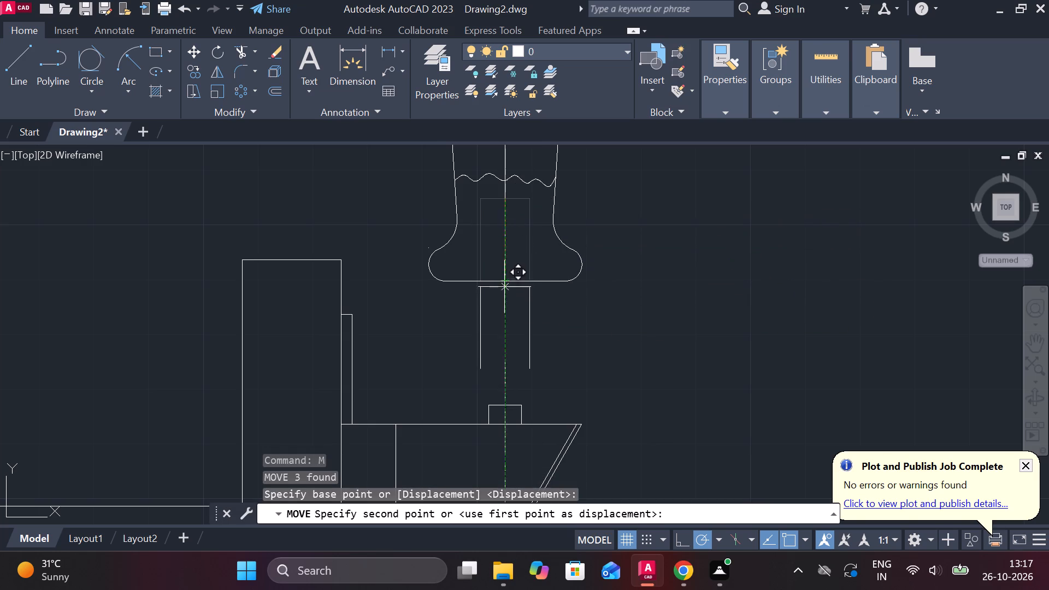
click(503, 284)
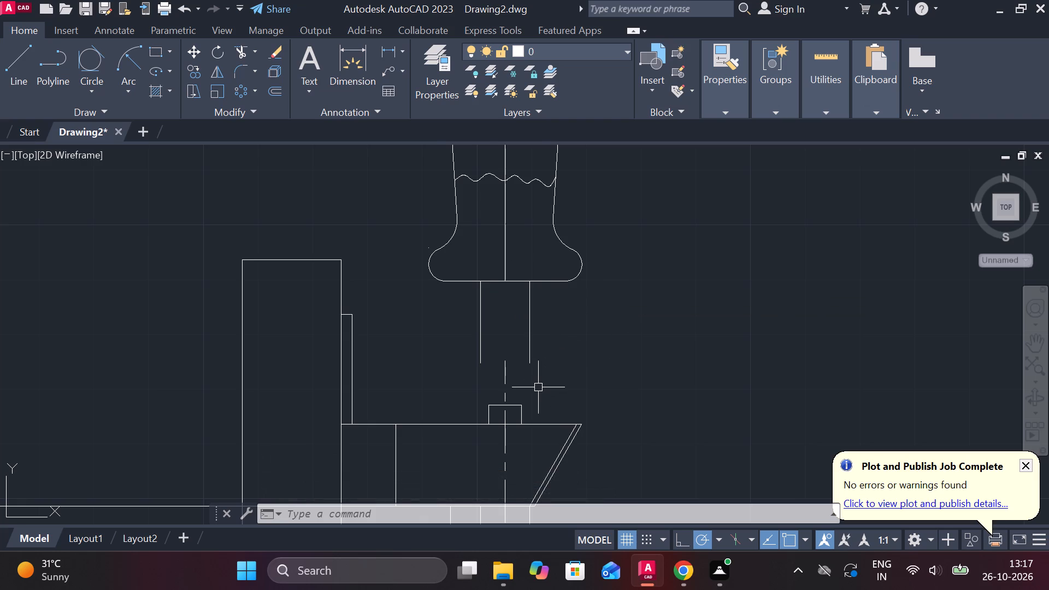
Draw connected collar lines: about 14 units horizontally across the shank, about 10.6 units down, and back to the small rectangle's upper right corner.
key(l)
key(Return)
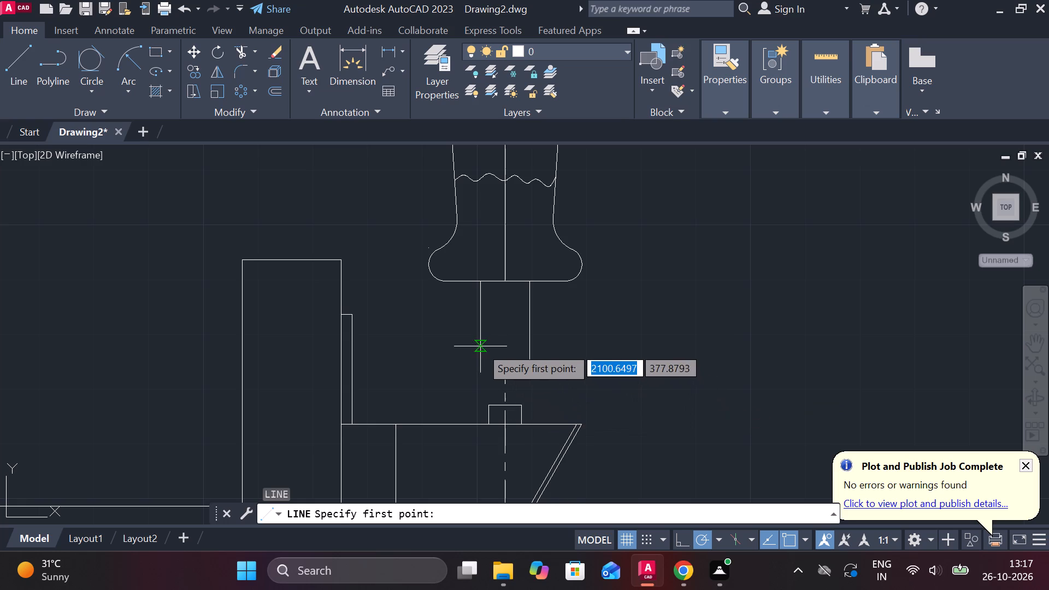
click(465, 347)
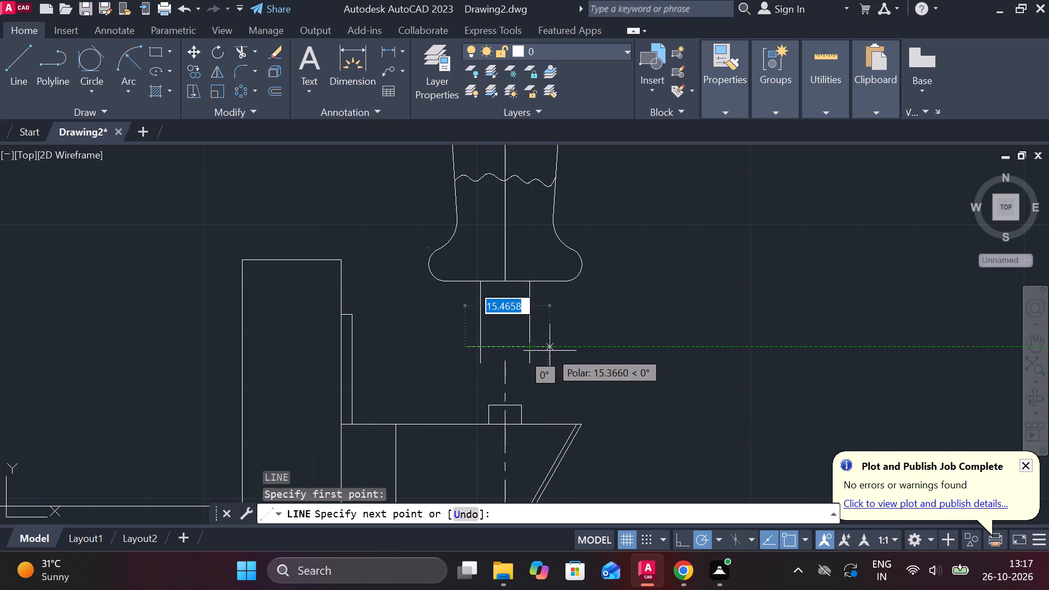
scroll(550, 351, up, 1)
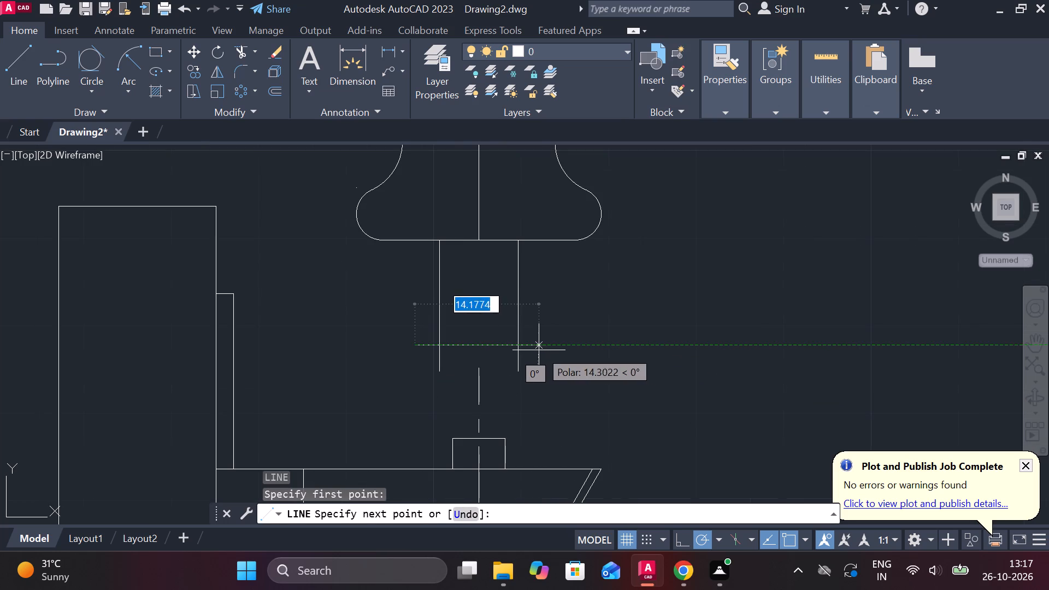
scroll(539, 350, up, 1)
click(539, 350)
middle_drag(527, 446, 526, 391)
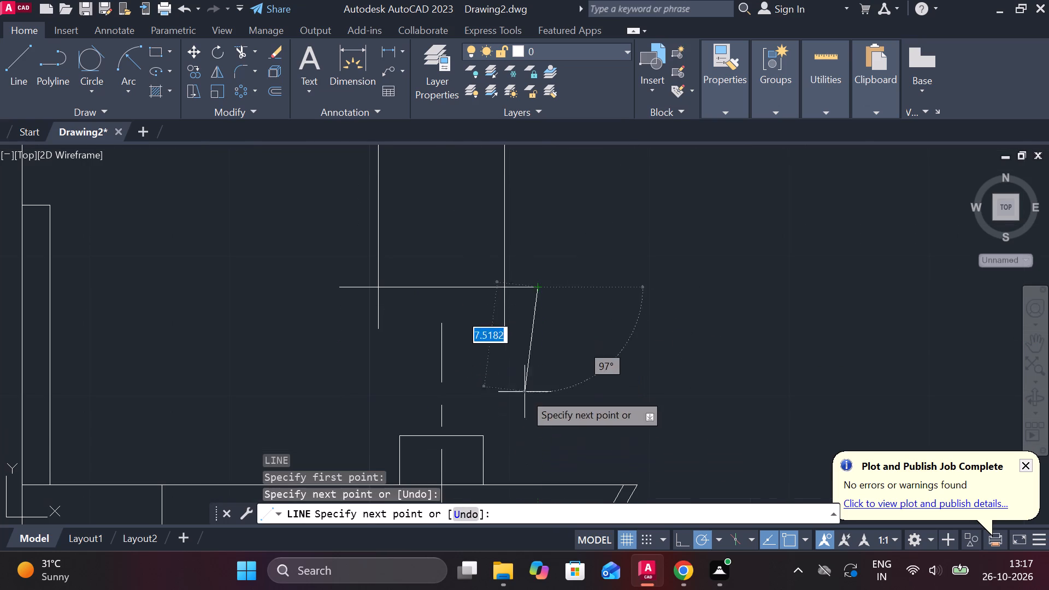
click(528, 439)
click(481, 438)
key(Escape)
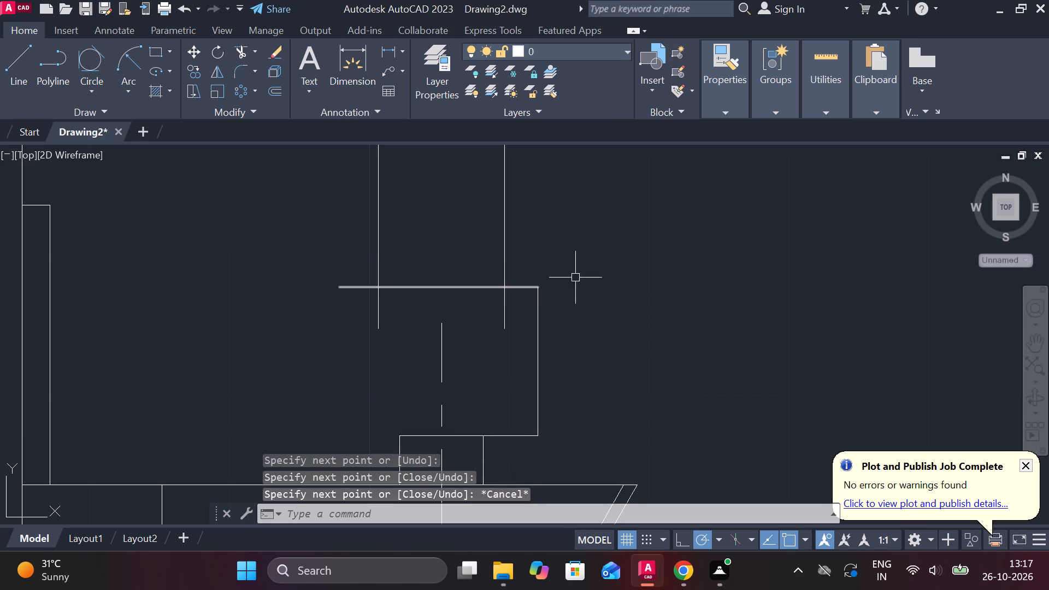
key(Escape)
Trim the collar's top horizontal line between and left of the shank lines, keeping only the segment right of the shank.
text(TR)
key(space)
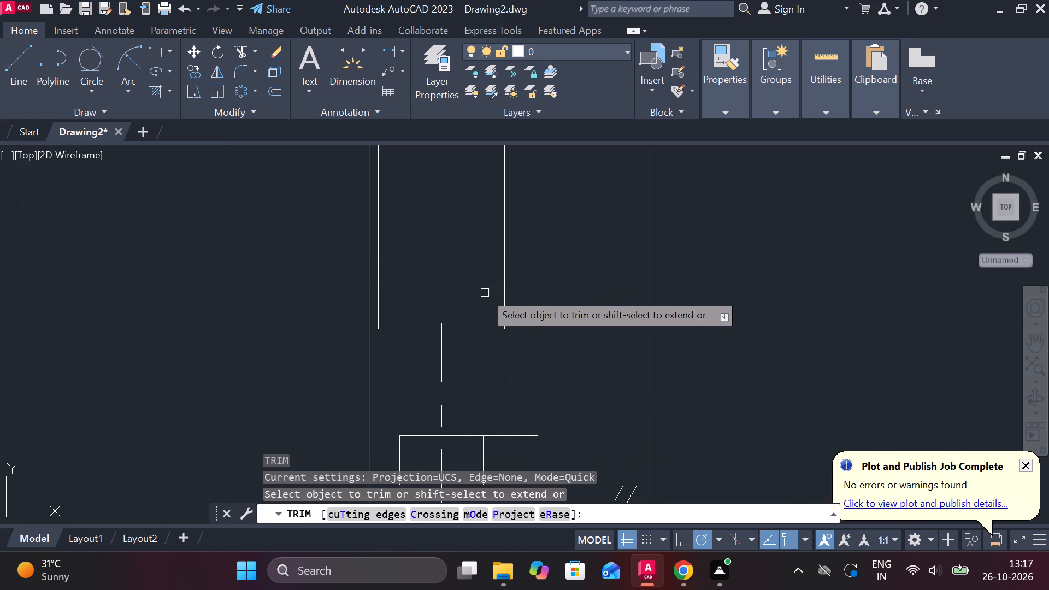
click(484, 290)
click(367, 286)
key(Escape)
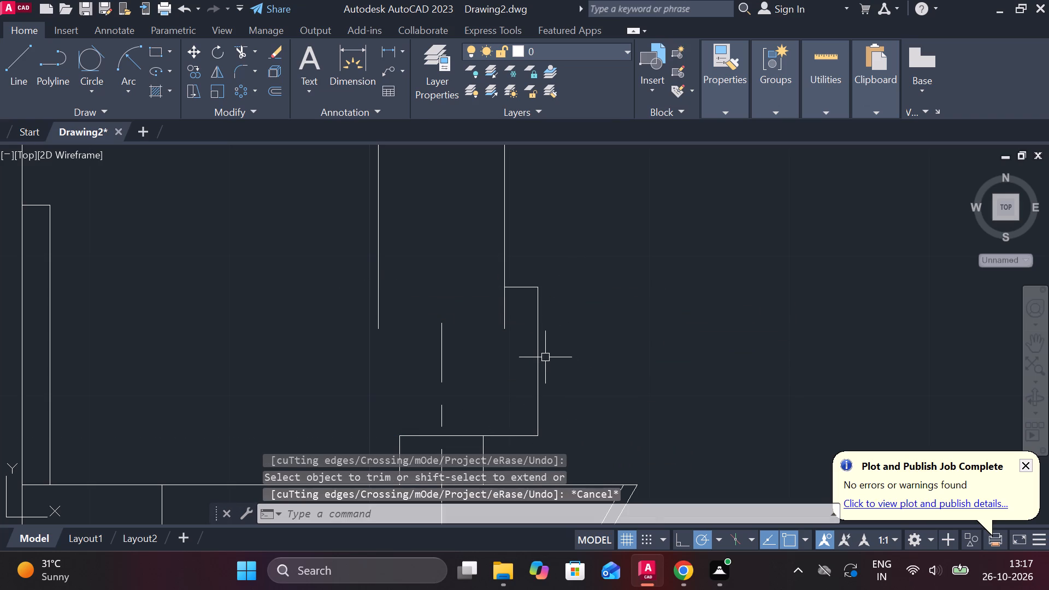
Mirror the collar's three right-side lines about the vertical centreline, keeping the source lines.
click(540, 344)
click(522, 290)
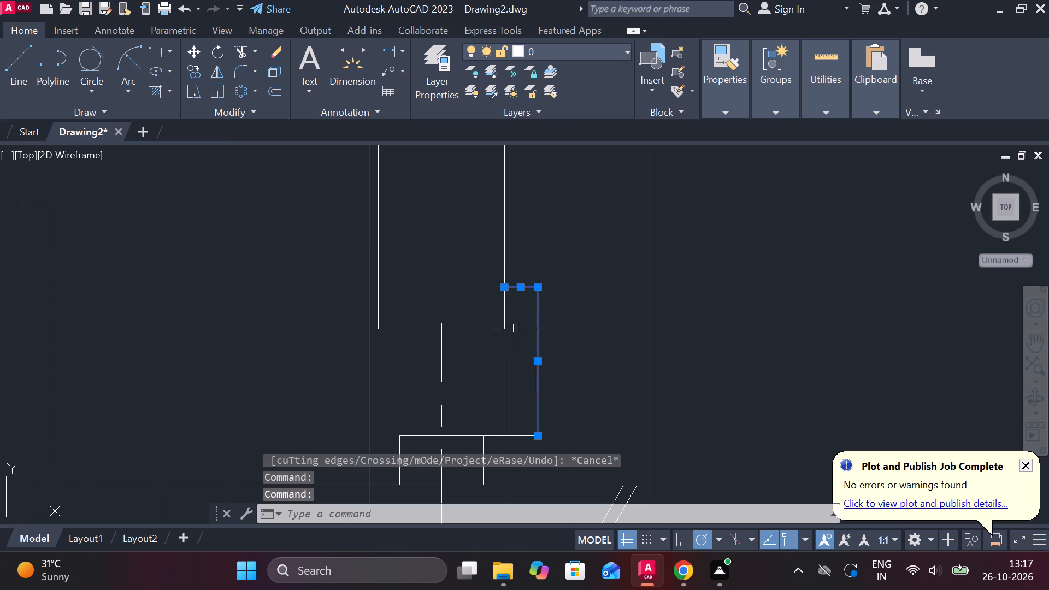
middle_drag(517, 332, 528, 233)
click(516, 340)
text(MI)
key(Return)
click(449, 337)
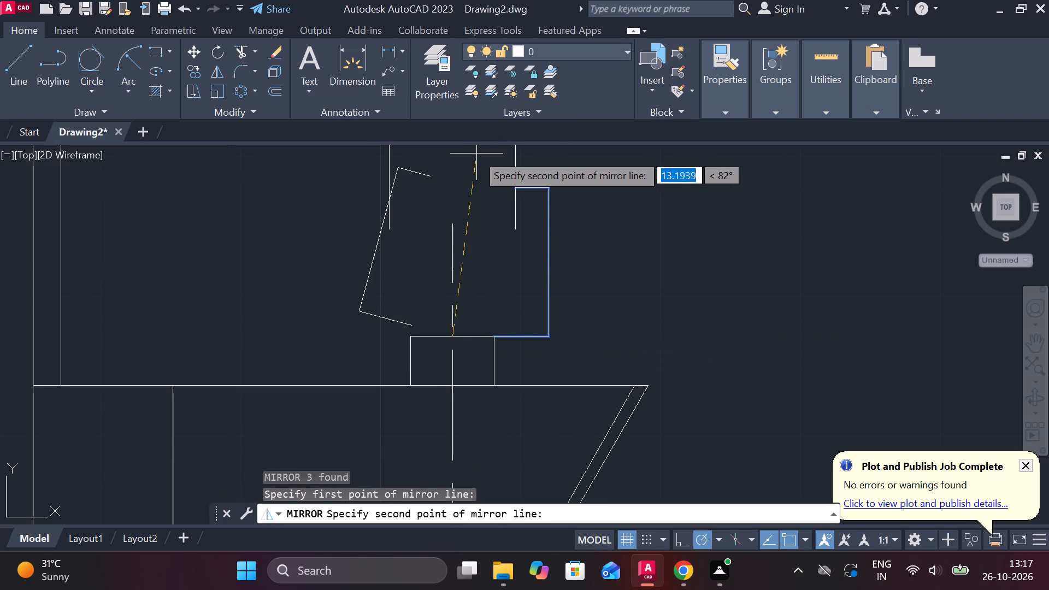
click(453, 163)
drag(481, 221, 453, 163)
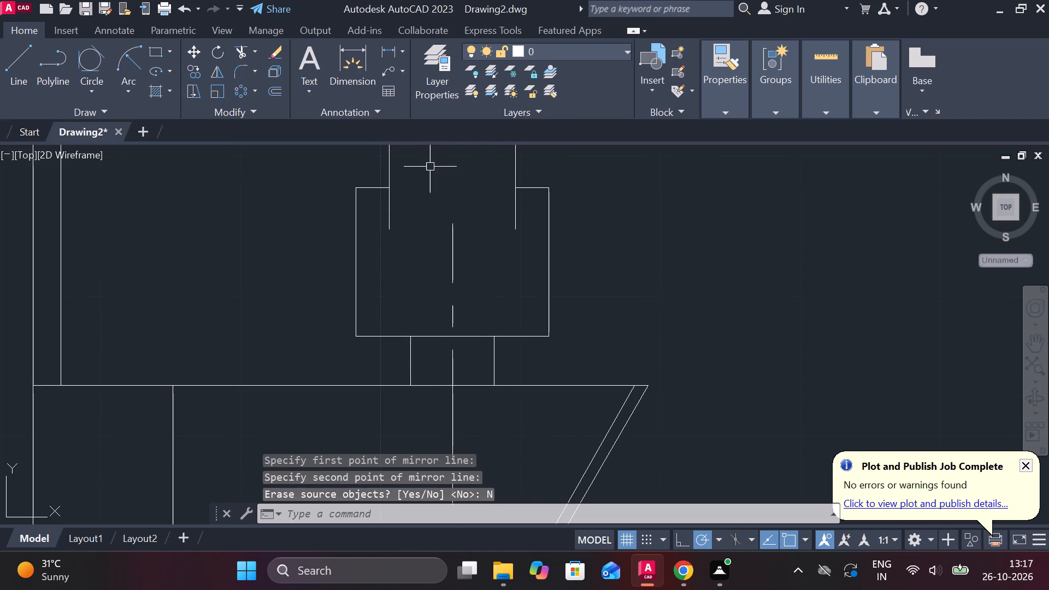
Extend the collar's upper left shoulder line across the shank to meet the upper right shoulder.
text(EX)
key(space)
click(373, 185)
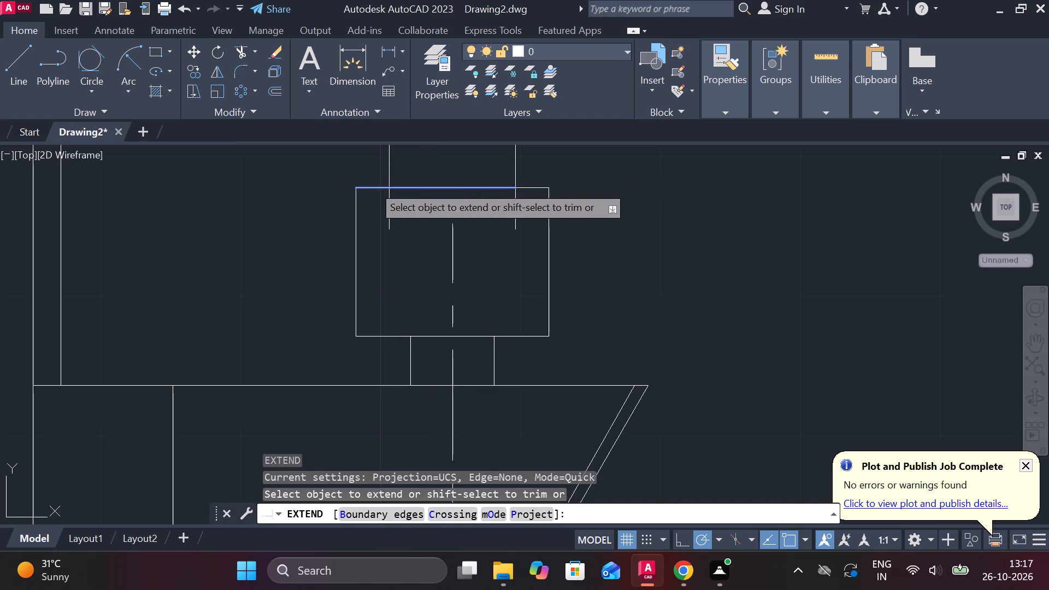
key(Escape)
Trim both shank lines where they run below the collar's top edge.
text(TR)
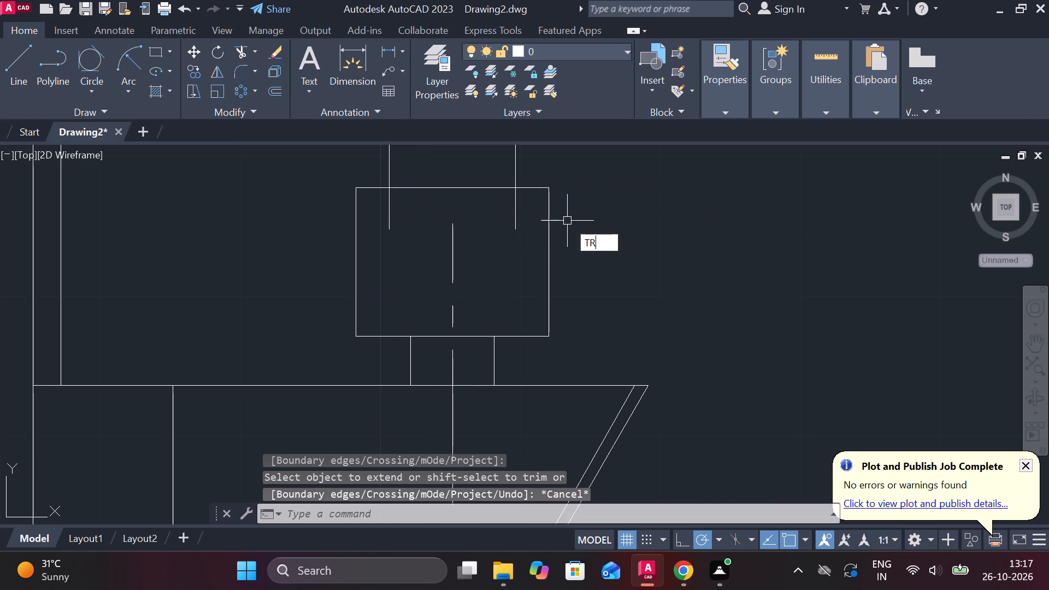
key(space)
click(515, 207)
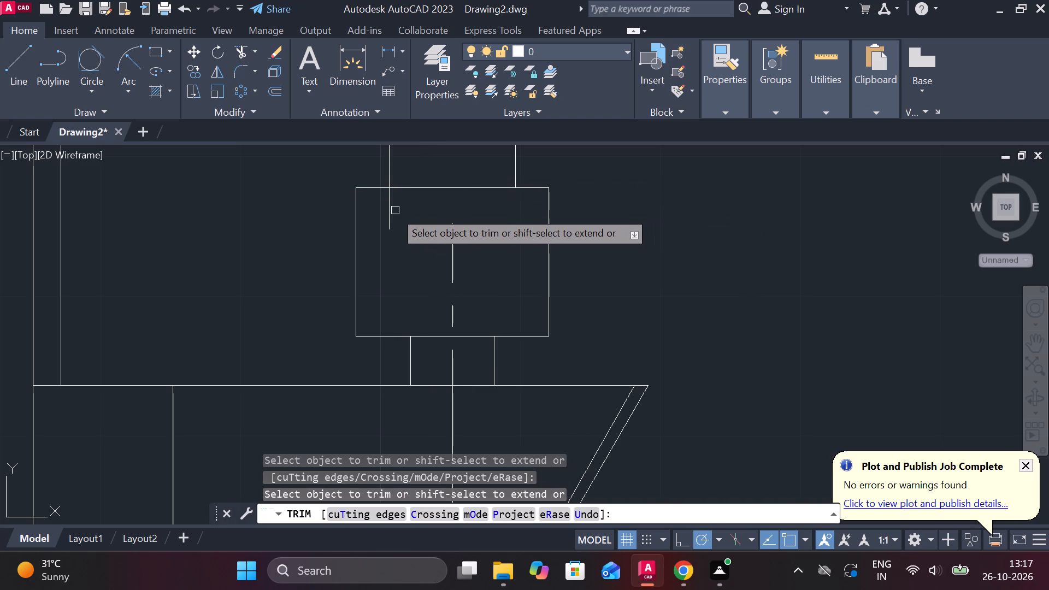
click(391, 209)
scroll(443, 226, down, 3)
scroll(543, 238, down, 2)
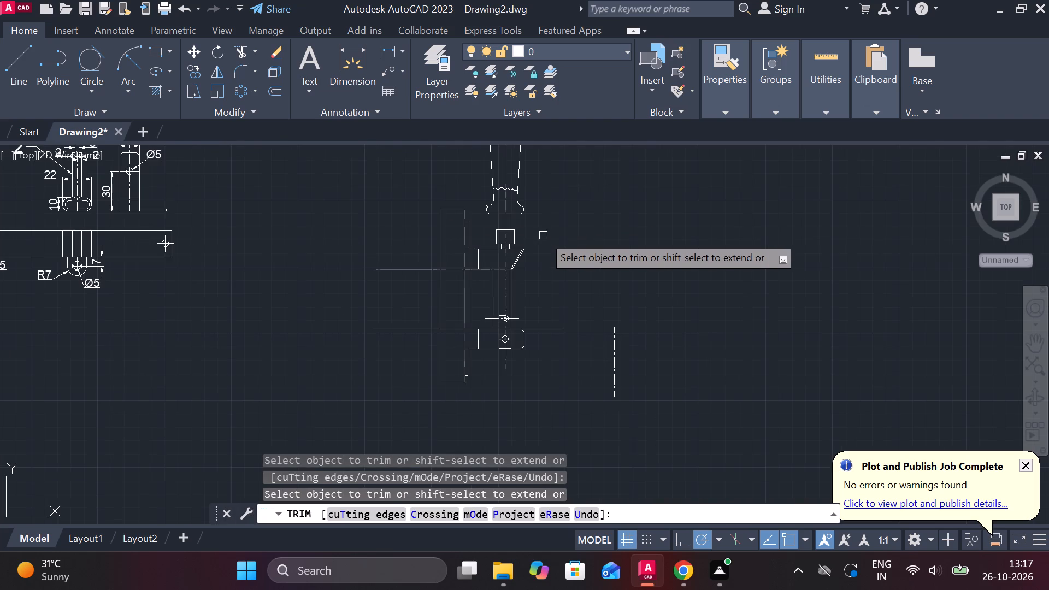
key(Escape)
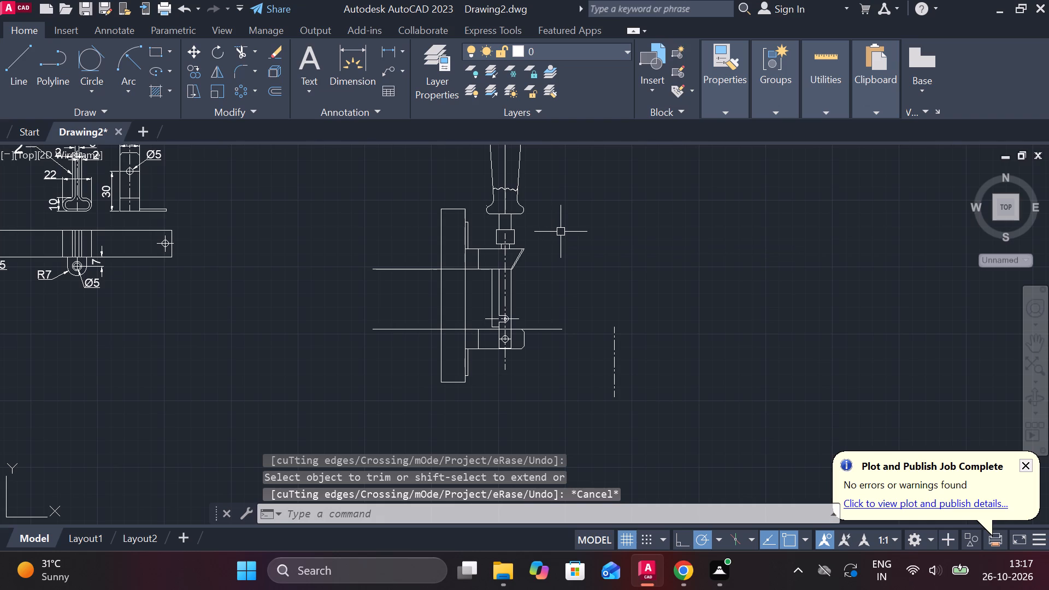
Erase the two short vertical lines between the collar and the upper bracket.
scroll(456, 241, up, 2)
scroll(456, 241, down, 1)
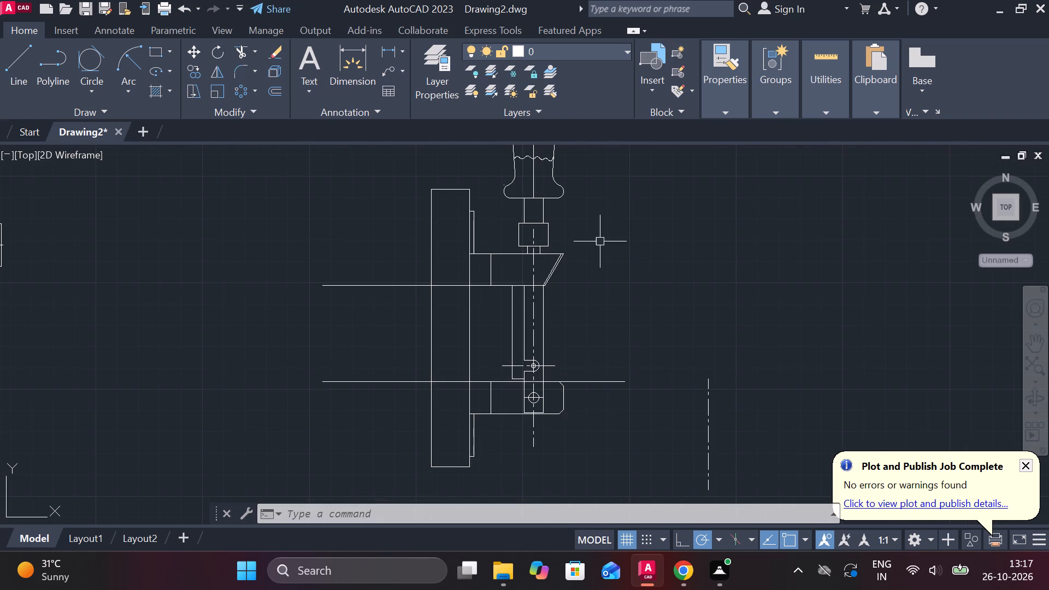
middle_drag(593, 226, 542, 328)
scroll(586, 306, up, 2)
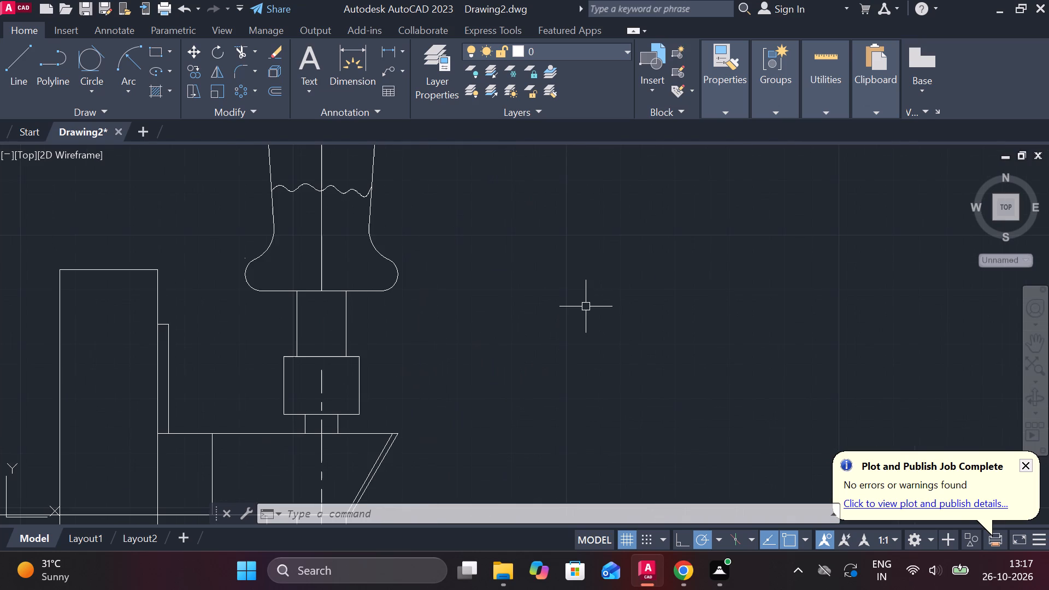
middle_drag(522, 356, 560, 265)
scroll(385, 321, up, 1)
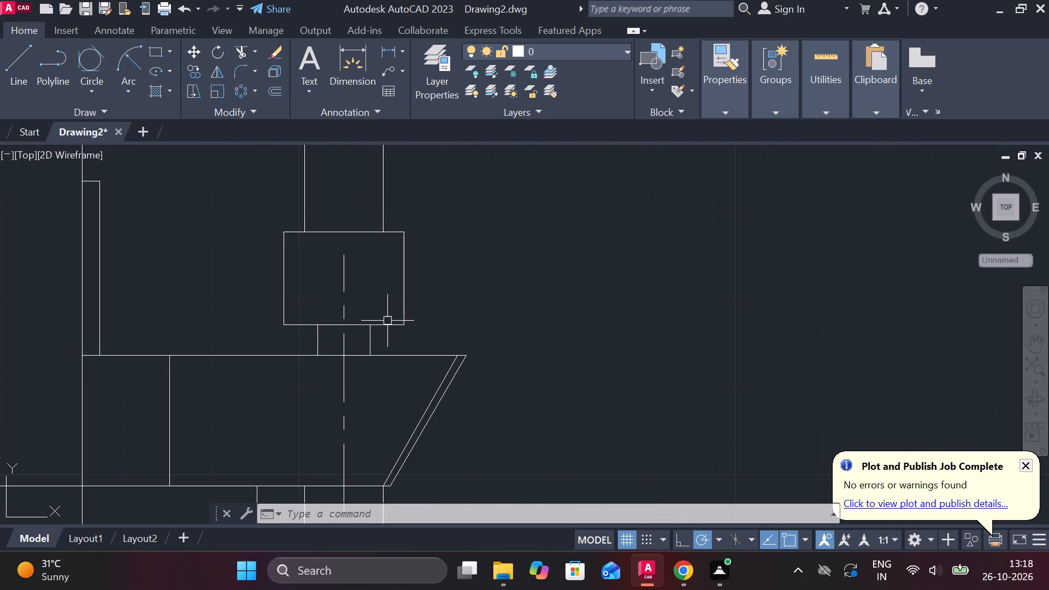
middle_drag(425, 316, 441, 303)
click(388, 328)
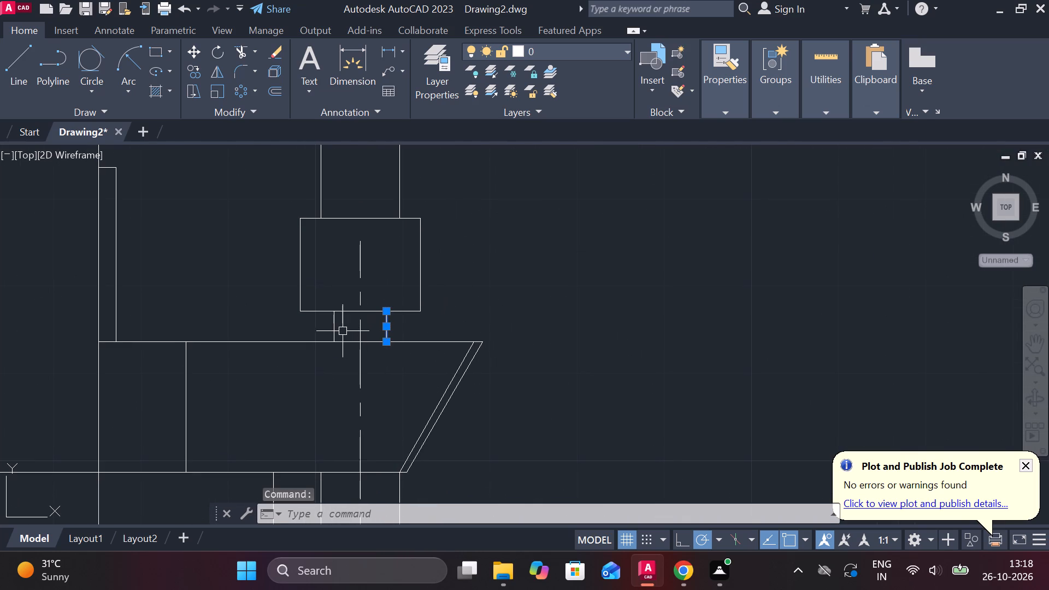
click(335, 329)
text(E)
key(space)
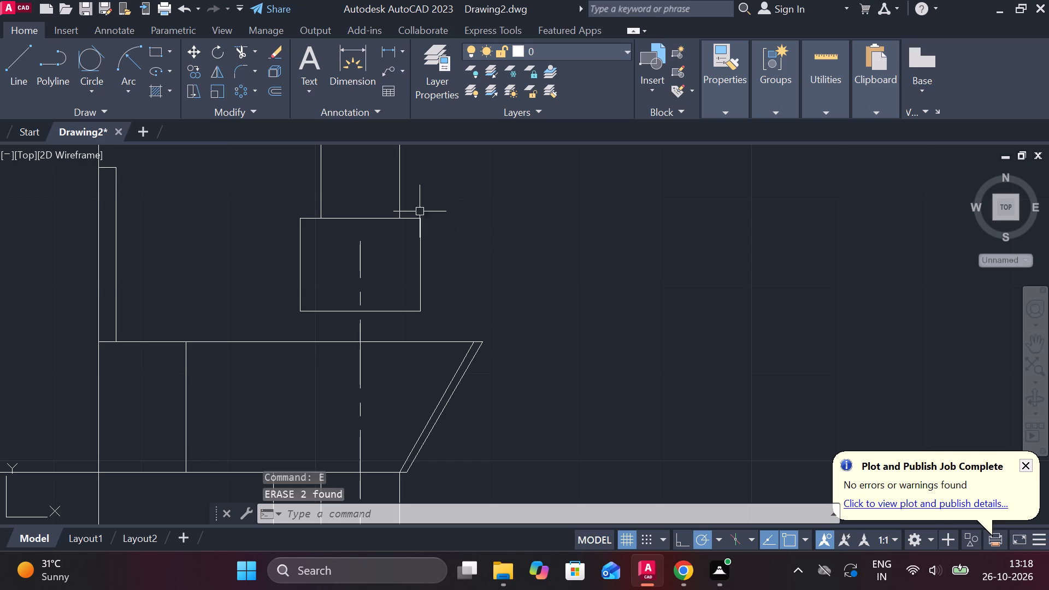
Lengthen the right shank line downward through the collar to the upper bracket's top edge.
click(403, 200)
click(433, 262)
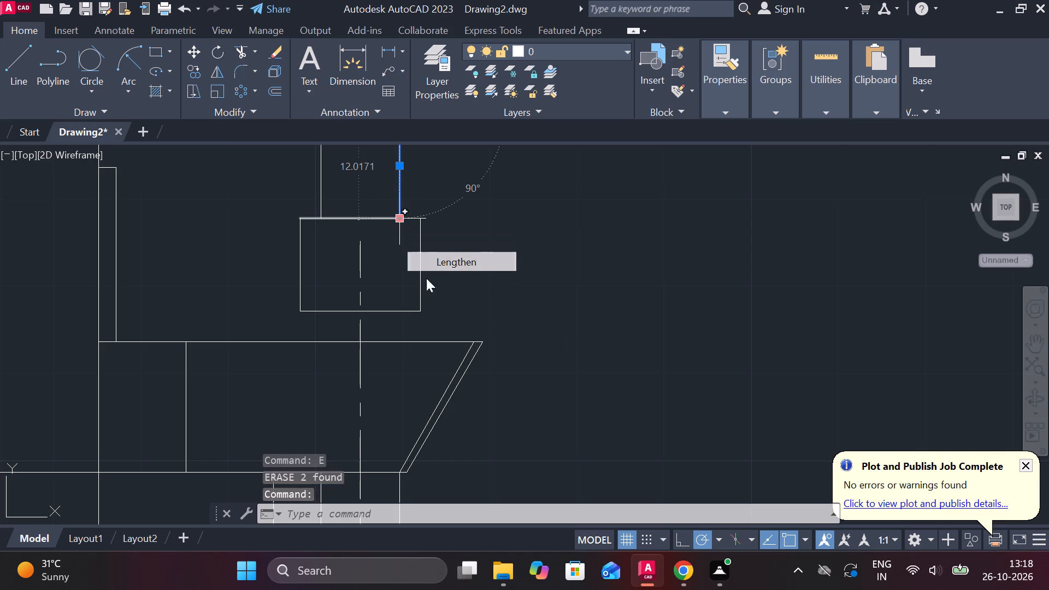
click(399, 340)
key(Escape)
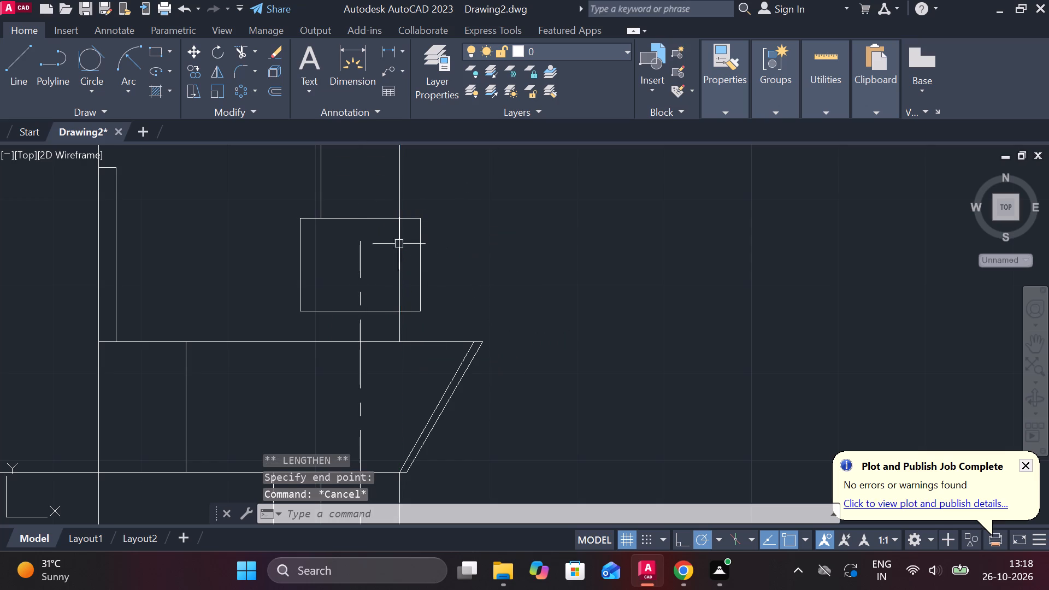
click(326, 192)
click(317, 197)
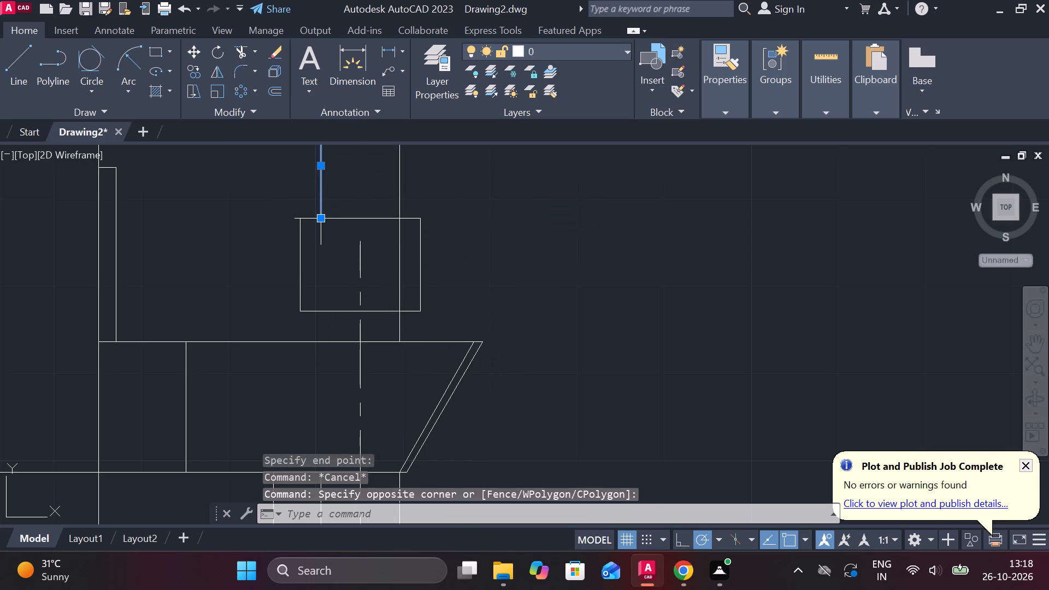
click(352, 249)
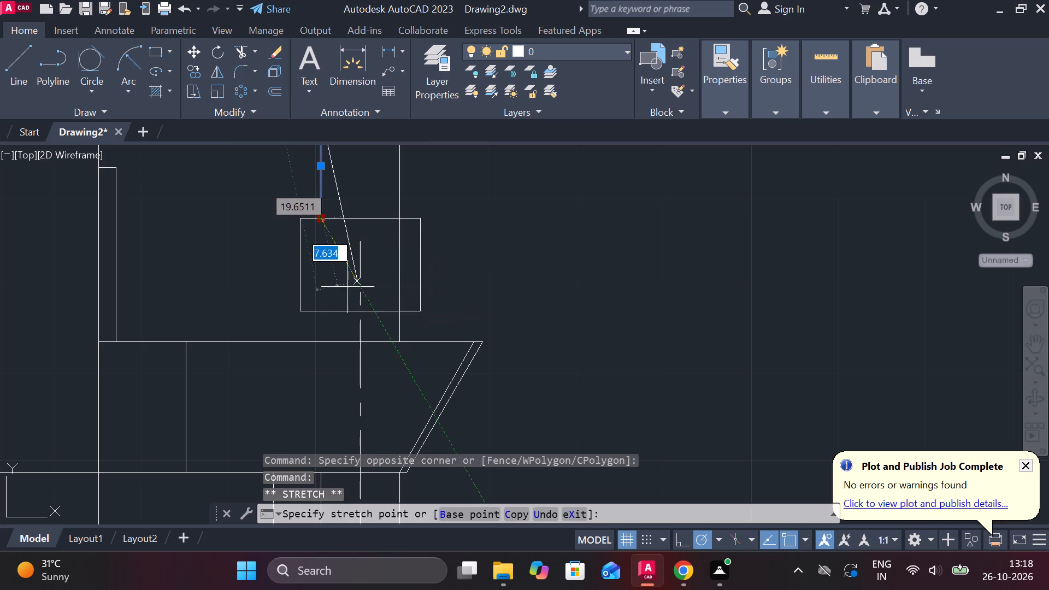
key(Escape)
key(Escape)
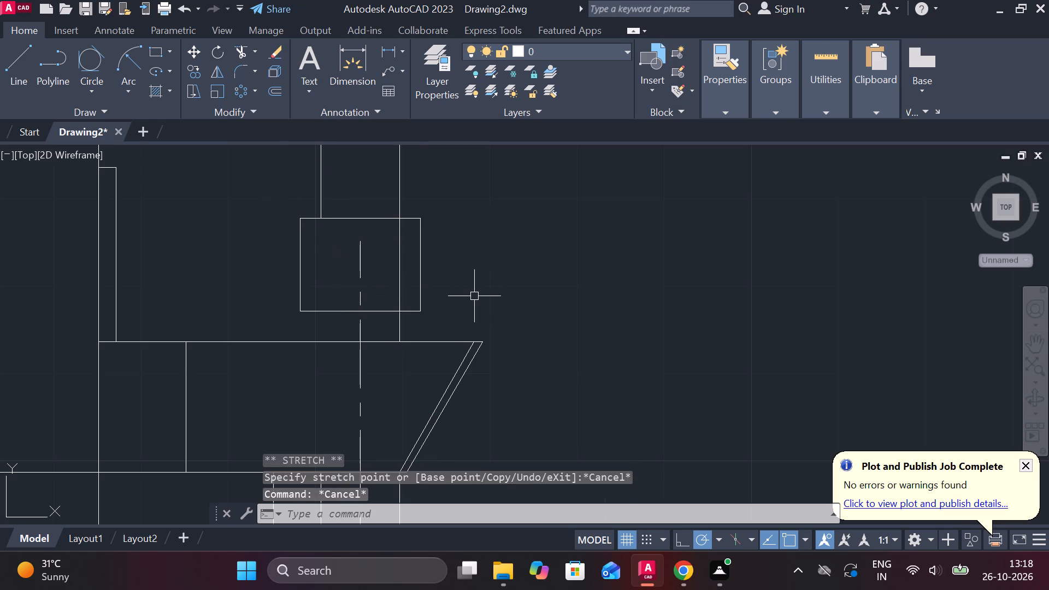
Trim the part of the right shank line that runs inside the collar.
text(TR)
key(space)
click(398, 259)
key(Escape)
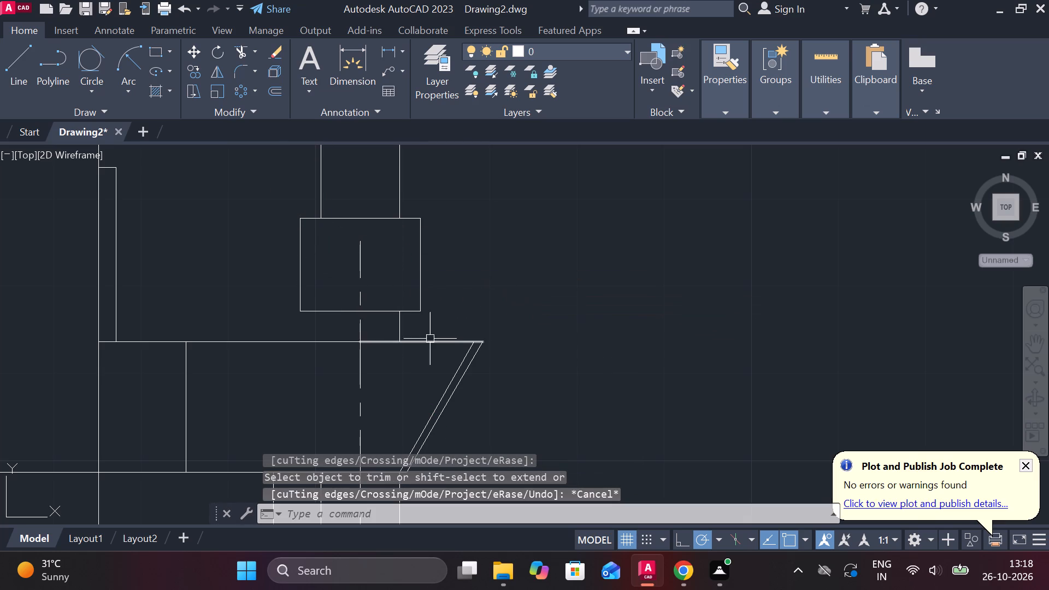
Mirror the short shank line between collar and upper bracket about the vertical centreline, keeping the source line.
click(402, 328)
text(MI)
key(space)
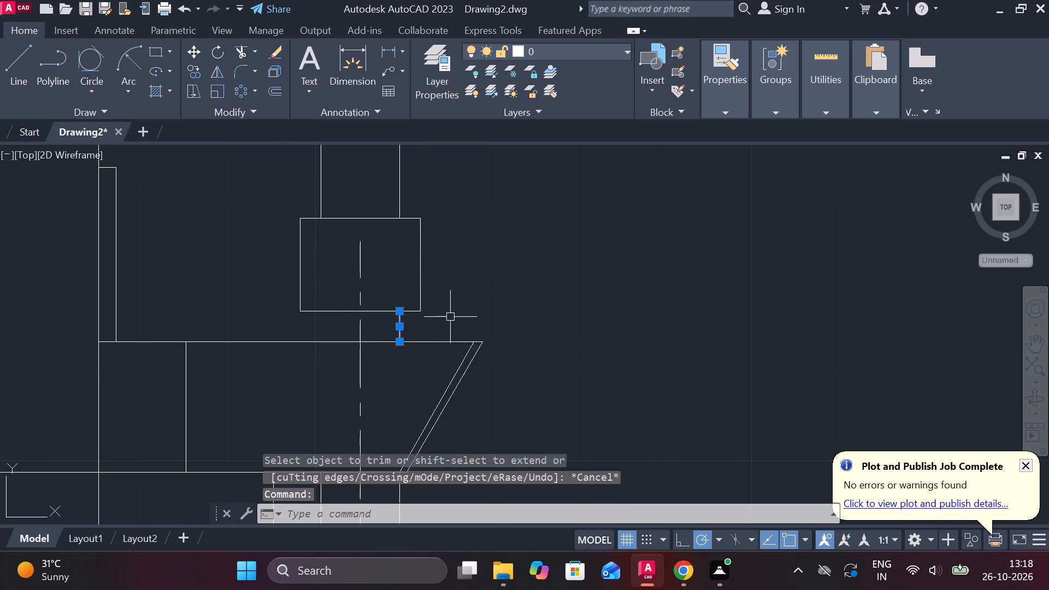
click(352, 340)
click(360, 315)
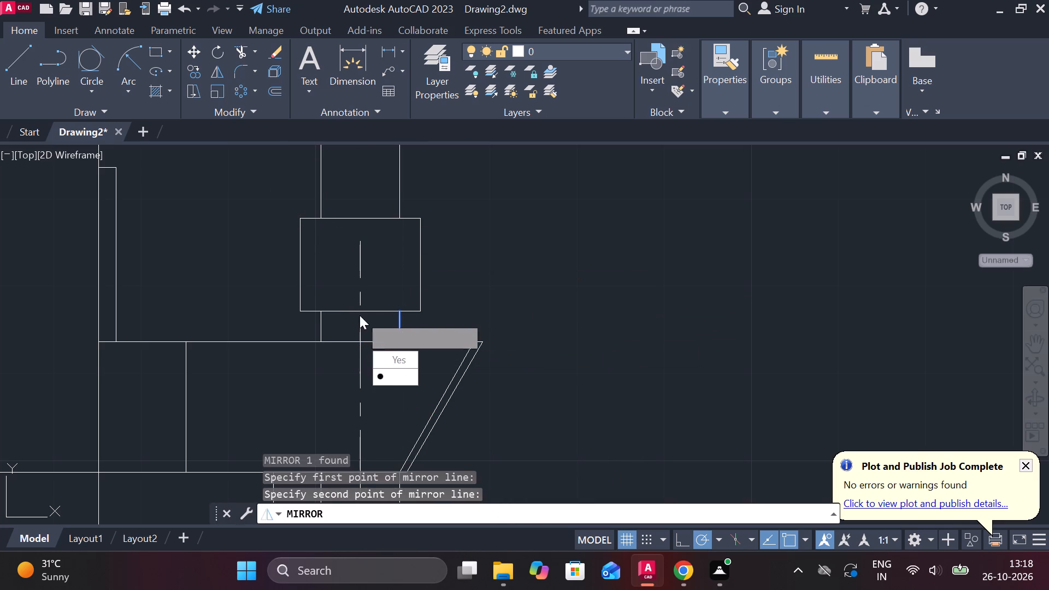
drag(397, 377, 361, 315)
Erase the wavy break line across the lower part of the handle.
scroll(586, 272, down, 2)
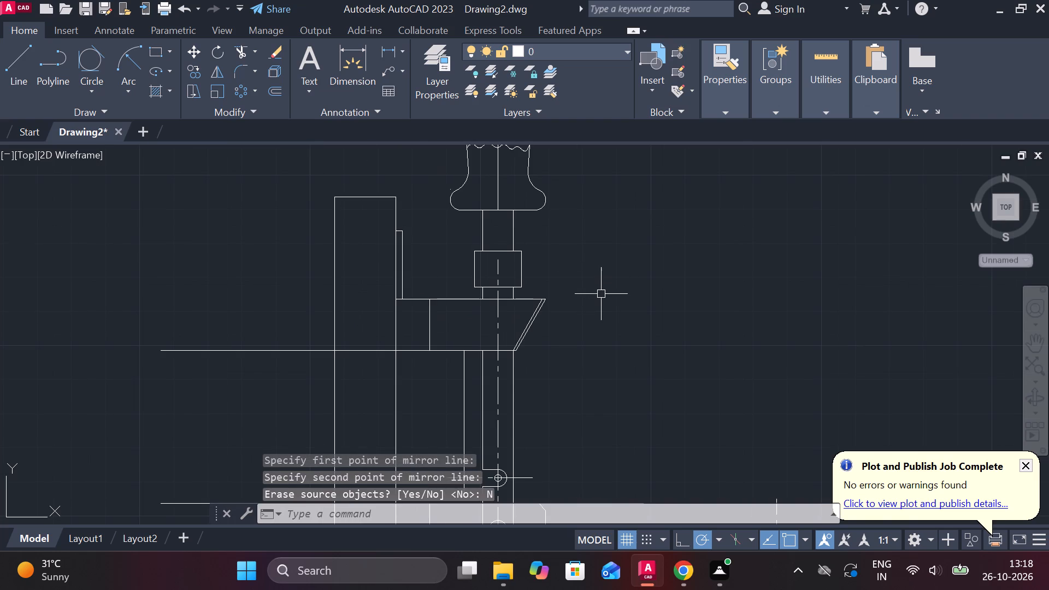
scroll(602, 294, down, 1)
middle_drag(602, 285, 603, 285)
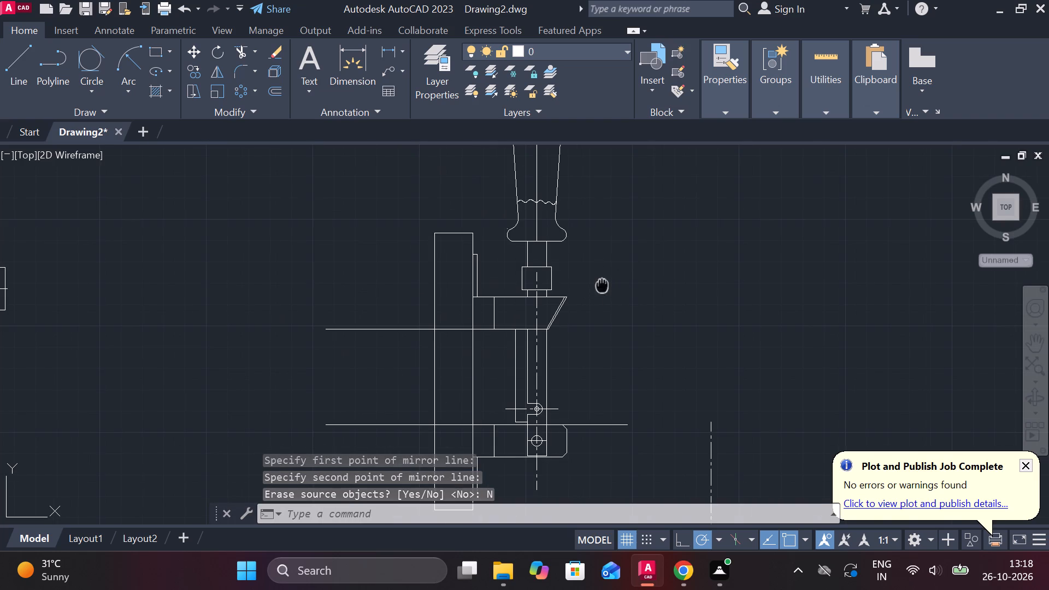
middle_drag(603, 285, 582, 373)
scroll(562, 305, up, 2)
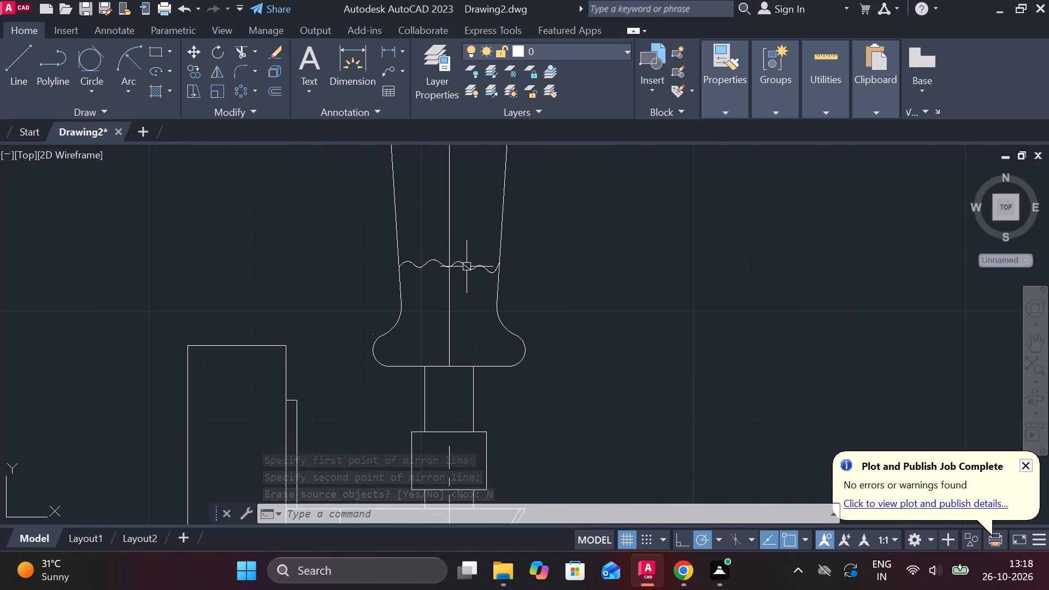
click(467, 267)
text(E)
key(space)
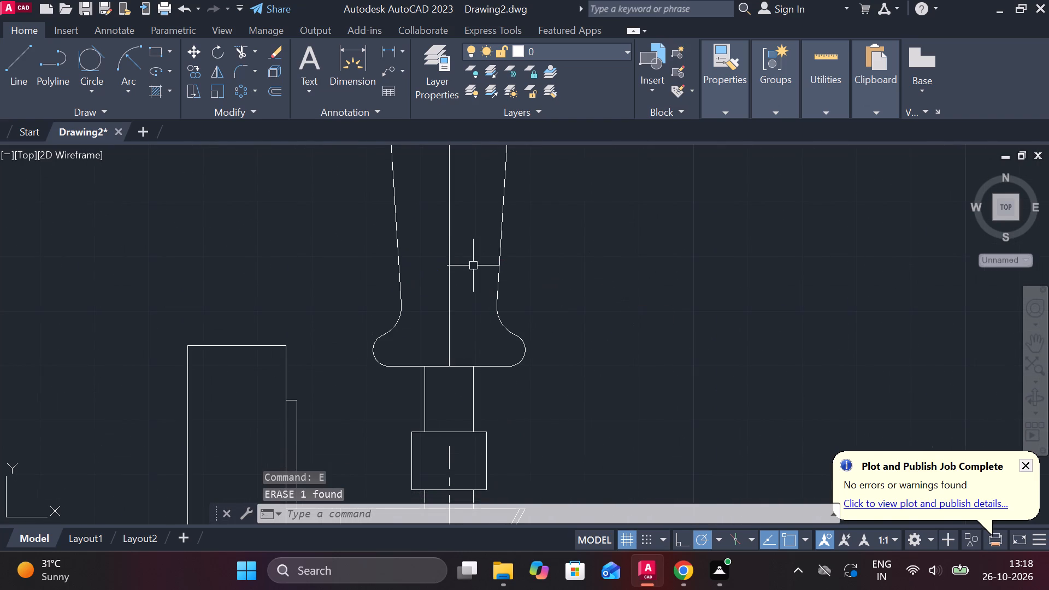
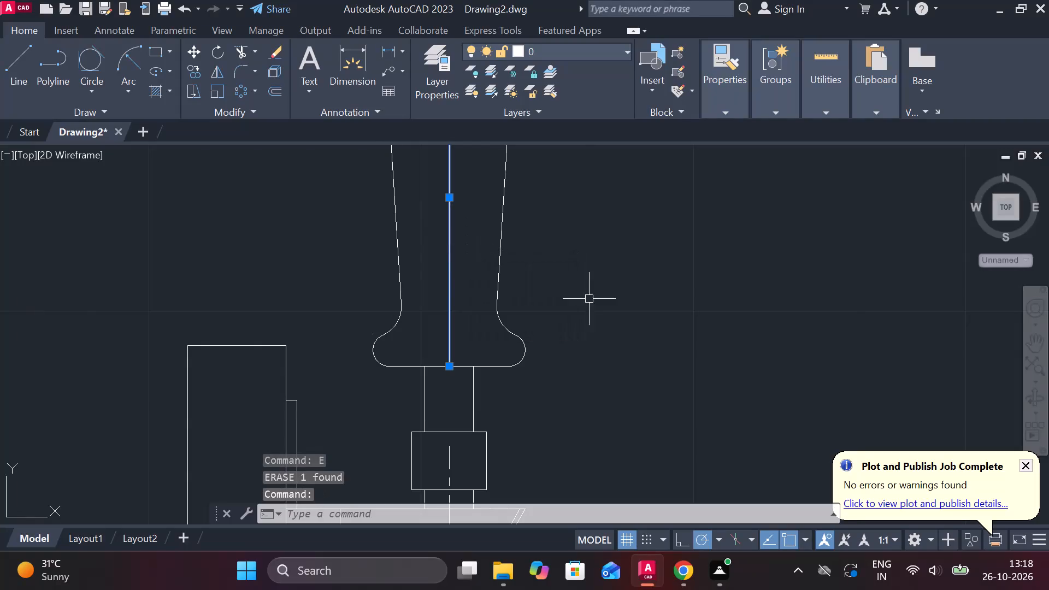
Erase the solid vertical line running through the middle of the handle.
text(E)
key(space)
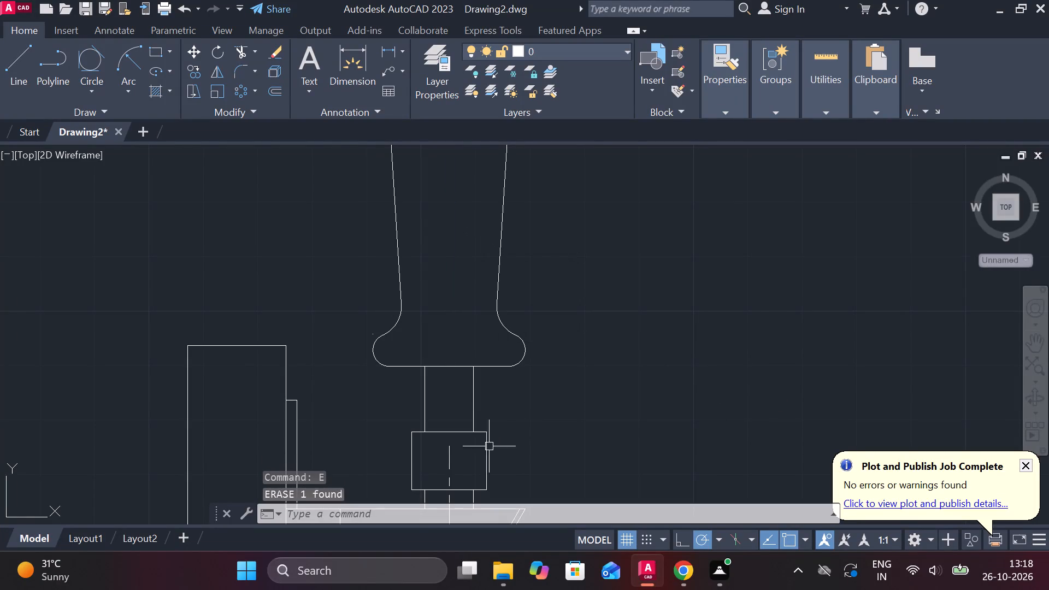
Lengthen the dashed vertical centreline upward from the collar through the handle to a point above its domed top.
click(453, 460)
click(451, 455)
click(451, 454)
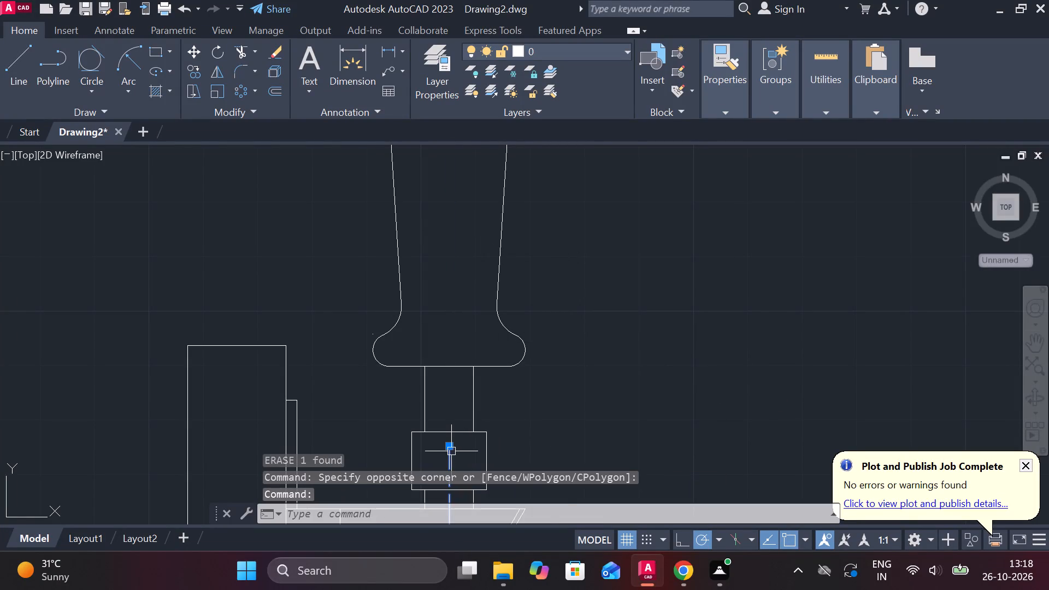
click(500, 483)
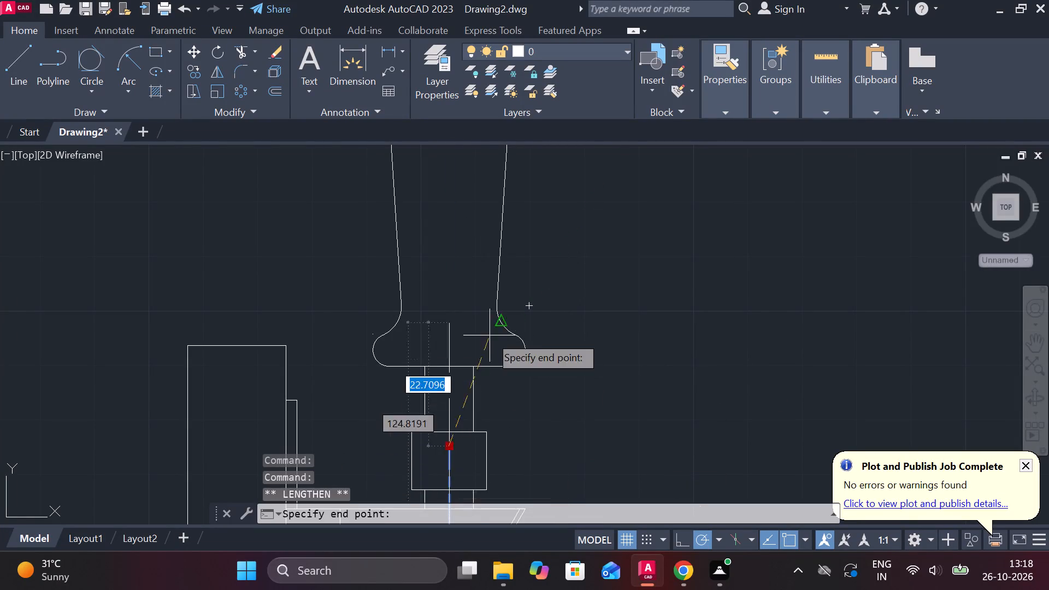
scroll(490, 335, down, 2)
middle_drag(474, 284, 471, 351)
click(476, 243)
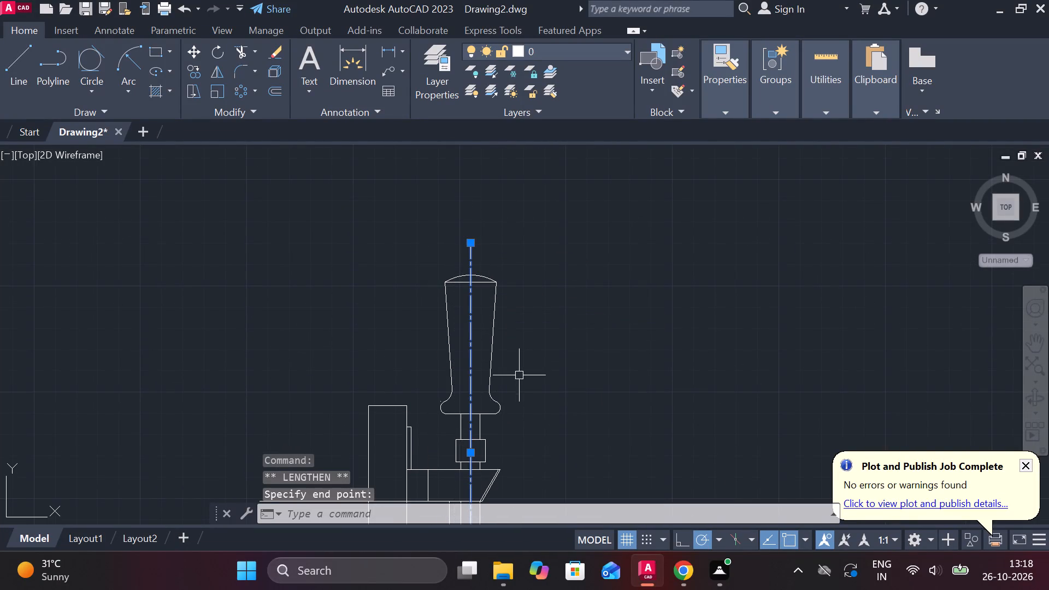
scroll(519, 376, up, 2)
key(Escape)
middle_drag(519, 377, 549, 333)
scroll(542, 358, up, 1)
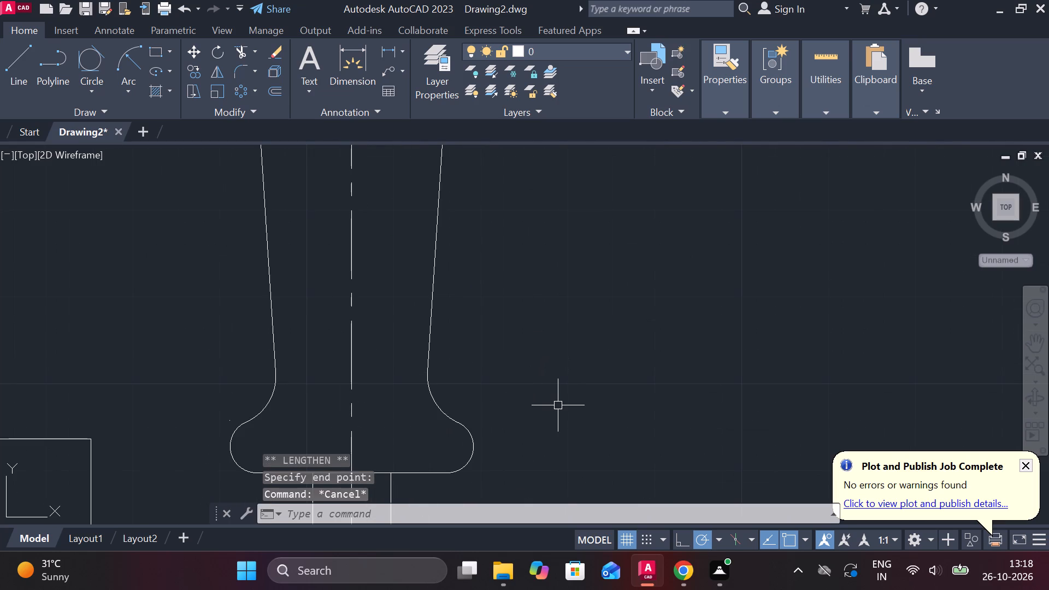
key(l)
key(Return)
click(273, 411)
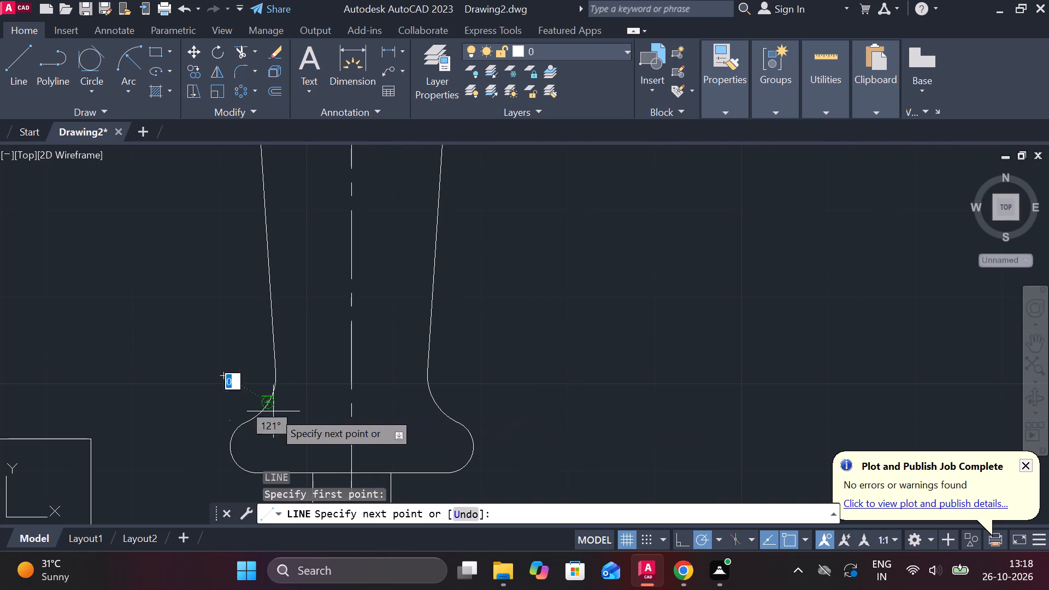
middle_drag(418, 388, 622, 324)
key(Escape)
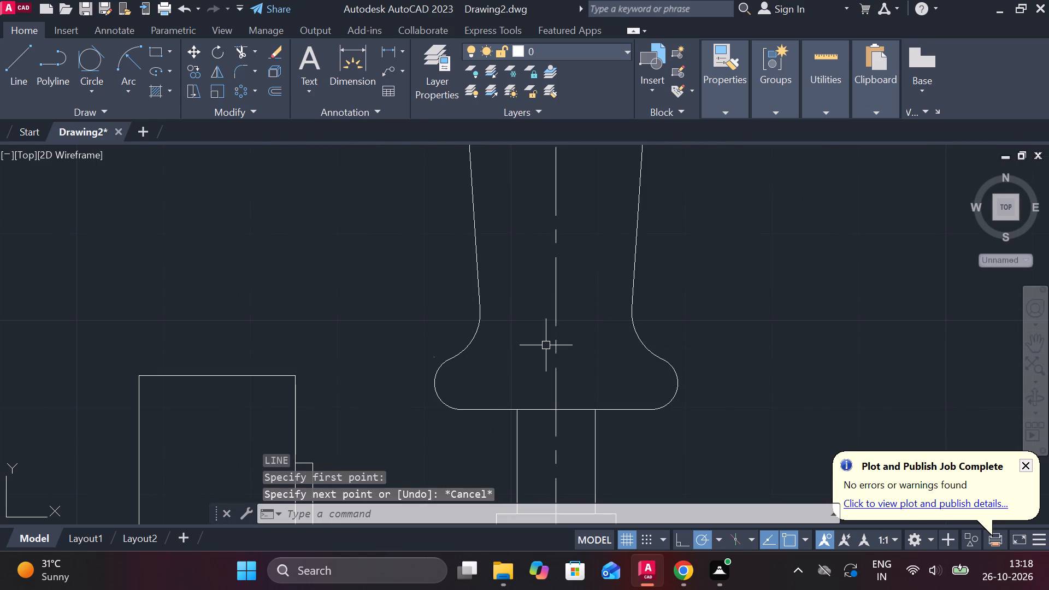
Draw a line across the handle's base between the left and right arc junctions above the rounded rim.
key(space)
click(450, 352)
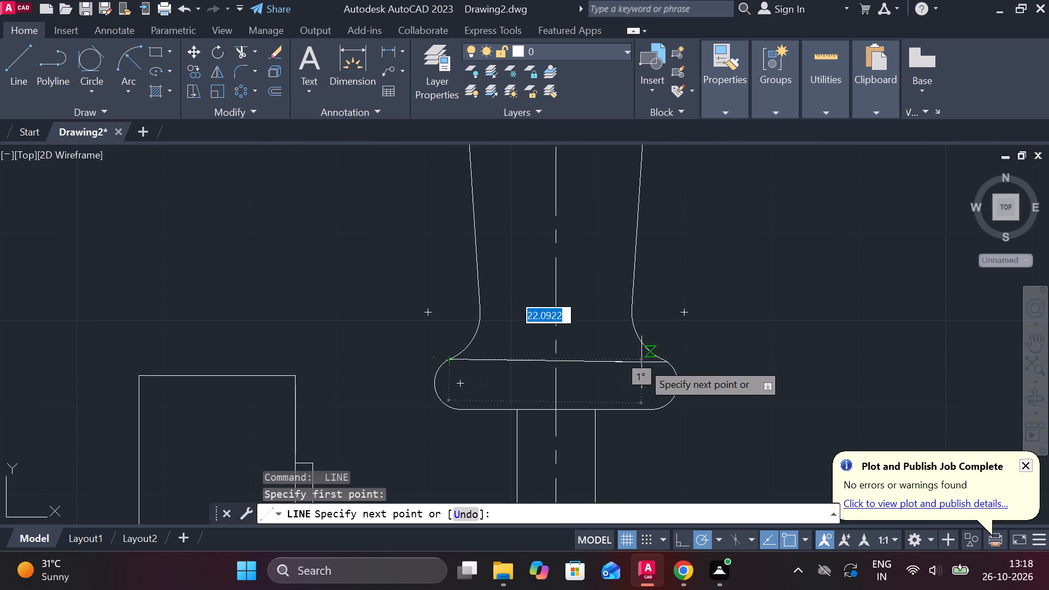
click(650, 362)
key(Escape)
Move the vertical slotted screw from the loose part views to the assembly, above the tall block and beside the handle.
scroll(777, 325, down, 2)
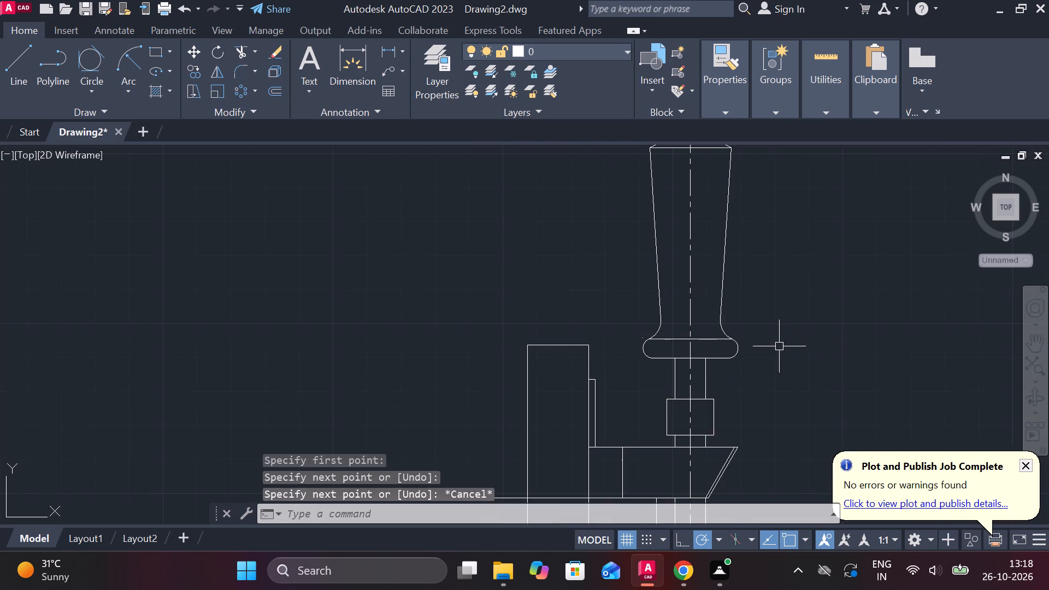
scroll(779, 346, down, 1)
scroll(593, 396, up, 2)
middle_drag(598, 397, 383, 339)
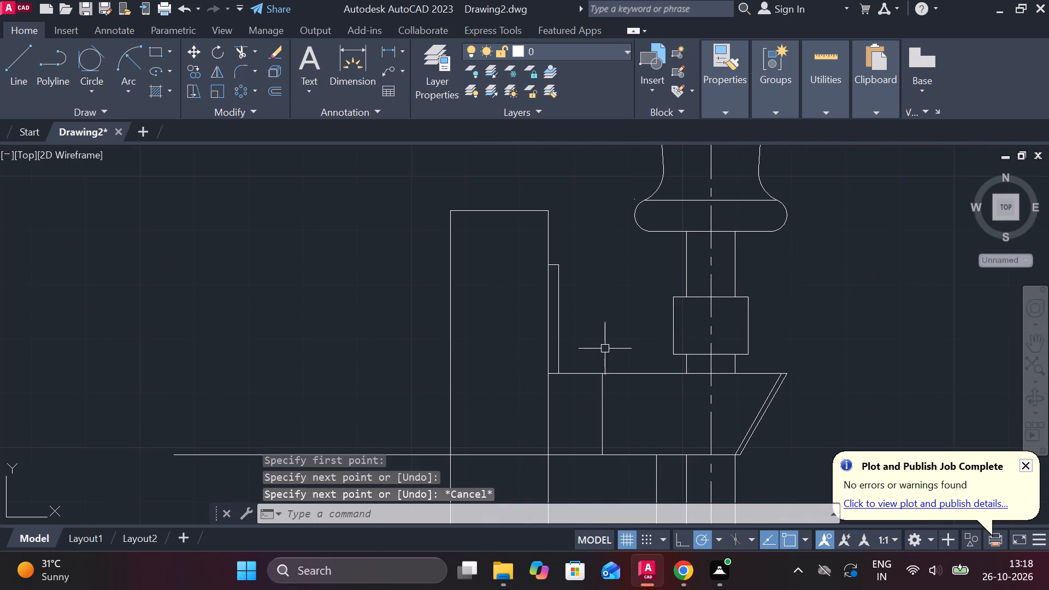
scroll(612, 364, down, 1)
scroll(473, 338, down, 2)
middle_drag(396, 342, 514, 306)
scroll(565, 285, down, 1)
middle_drag(229, 346, 682, 272)
middle_drag(246, 351, 262, 358)
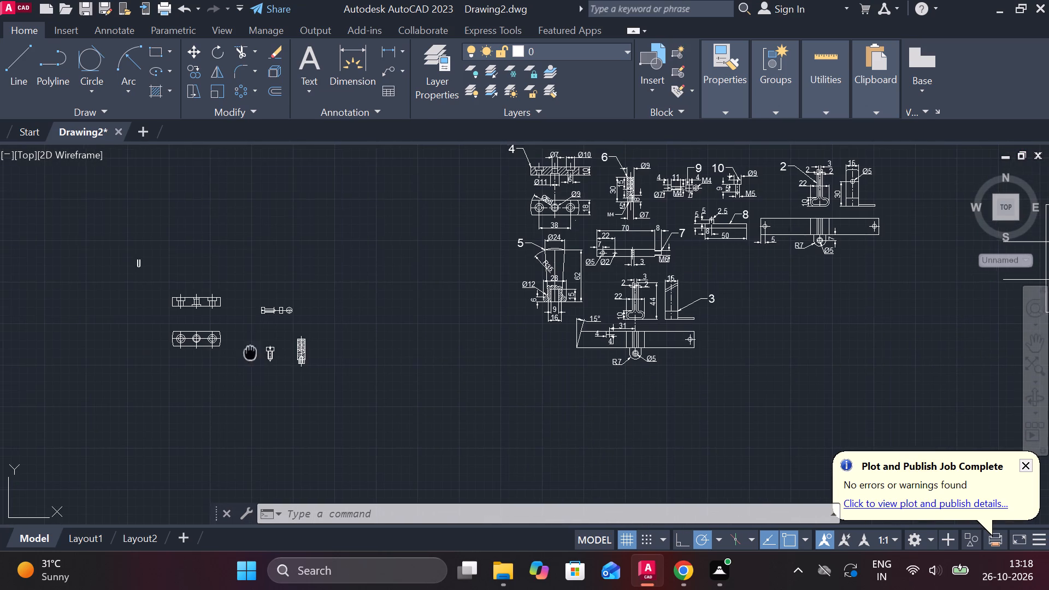
middle_drag(262, 358, 388, 371)
scroll(410, 378, up, 3)
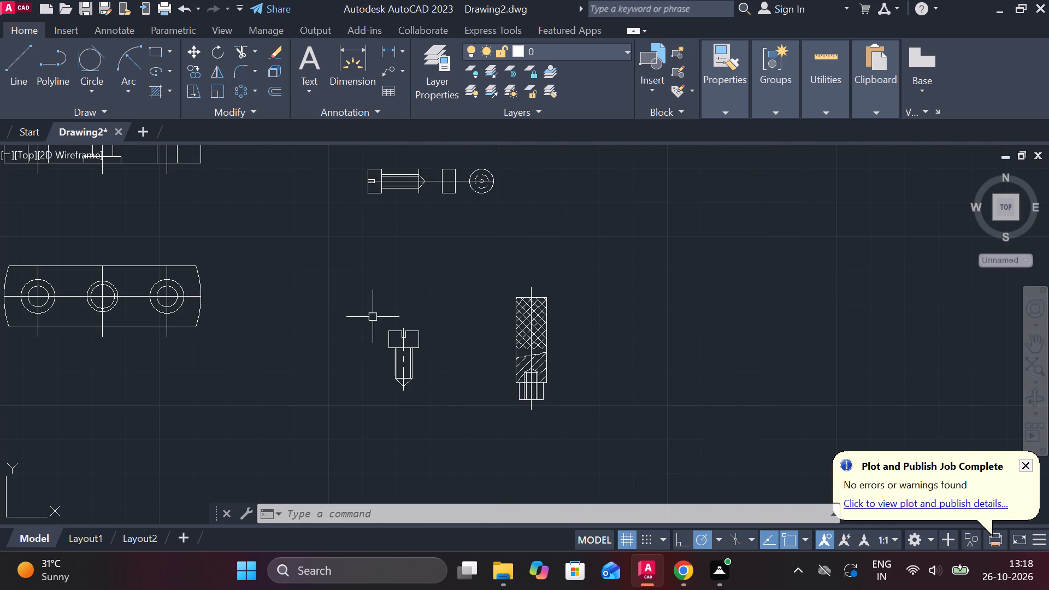
drag(374, 312, 411, 339)
click(433, 410)
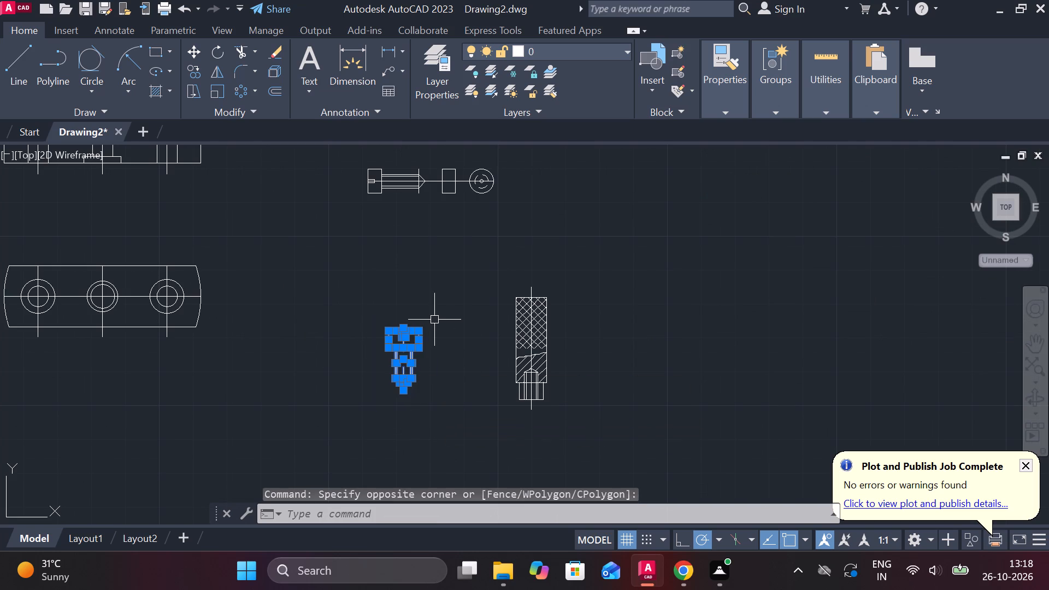
key(m)
key(Return)
click(433, 370)
scroll(479, 344, down, 3)
middle_drag(576, 316, 358, 385)
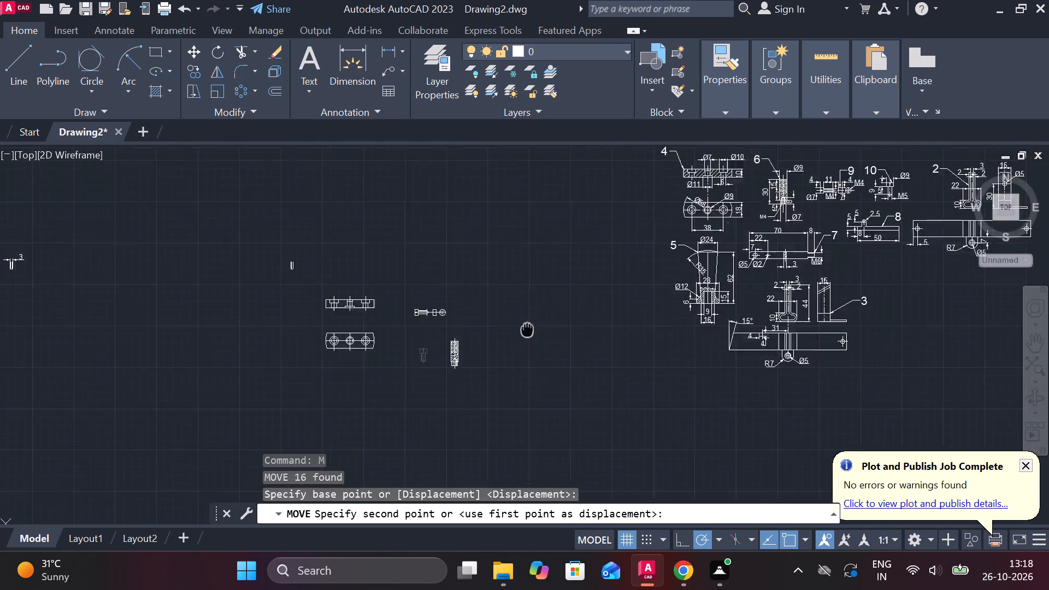
middle_drag(358, 385, 322, 417)
middle_drag(753, 298, 272, 317)
scroll(529, 306, up, 4)
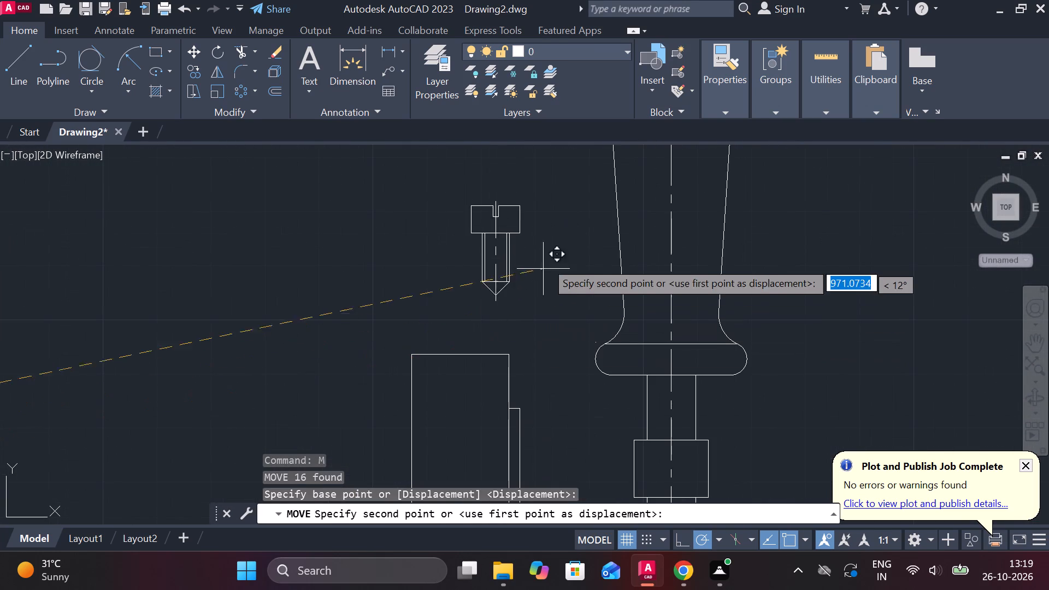
click(534, 262)
key(Escape)
Rotate the slotted screw 270° about its tip so that its head faces right.
drag(431, 182, 440, 190)
click(546, 309)
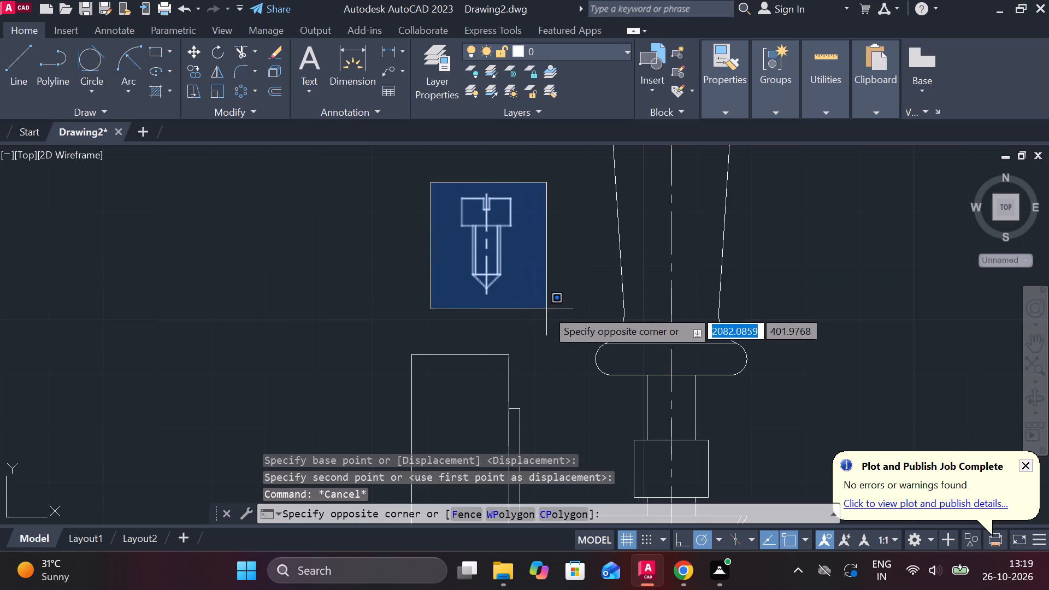
click(221, 54)
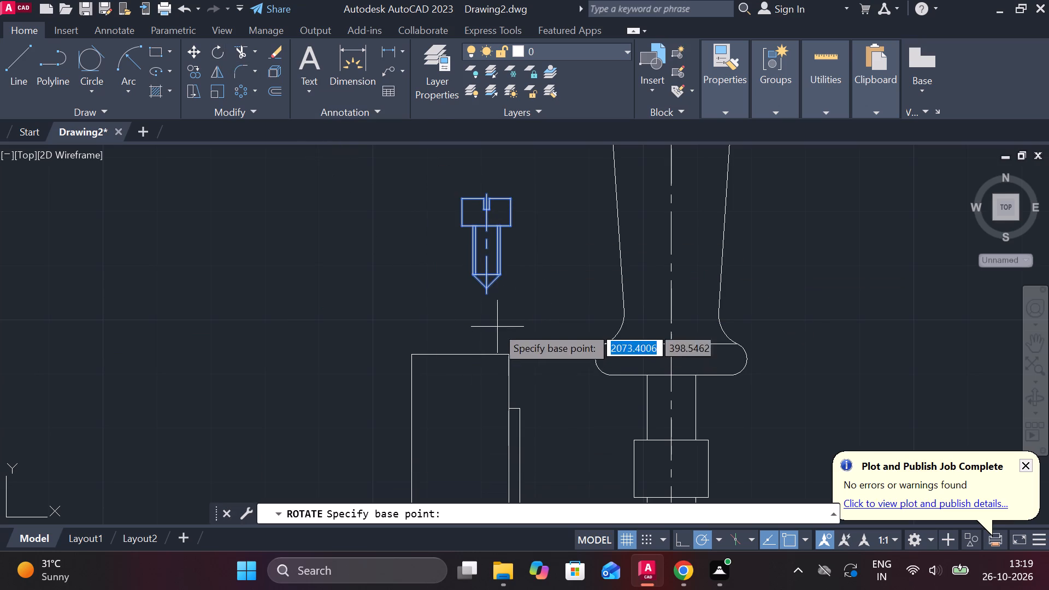
click(484, 297)
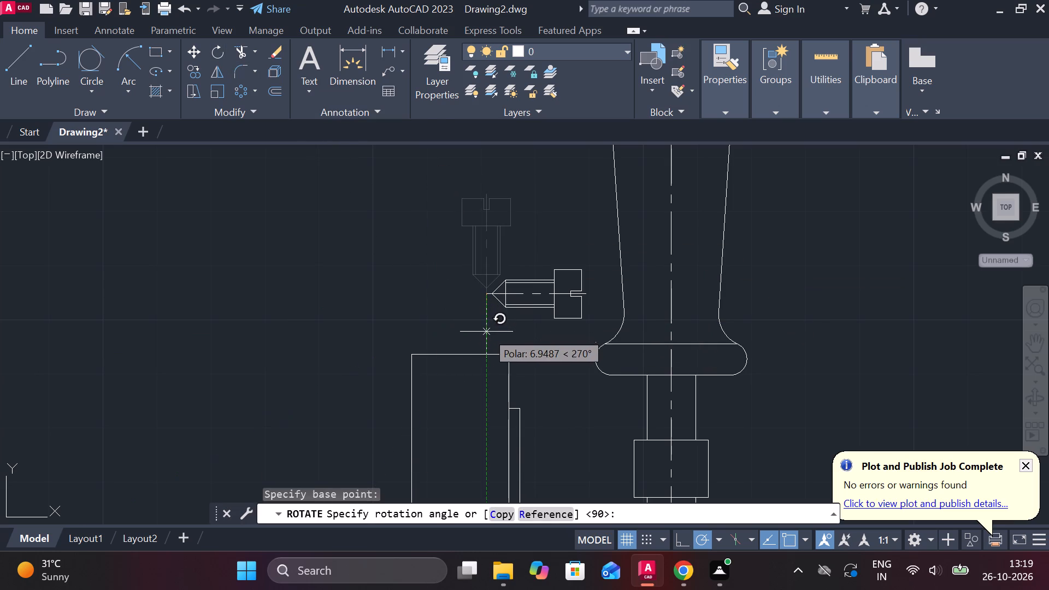
click(486, 332)
key(Escape)
Move the rotated screw by the underside of its head onto the outer face of the upper bracket's thin flange.
click(470, 263)
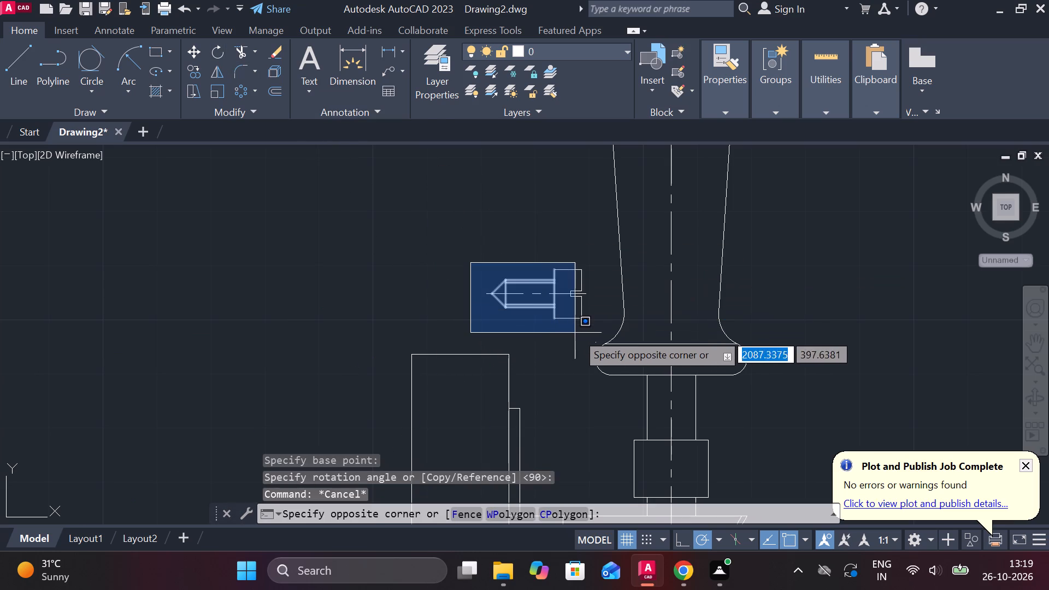
click(587, 331)
key(m)
key(Return)
scroll(576, 322, up, 2)
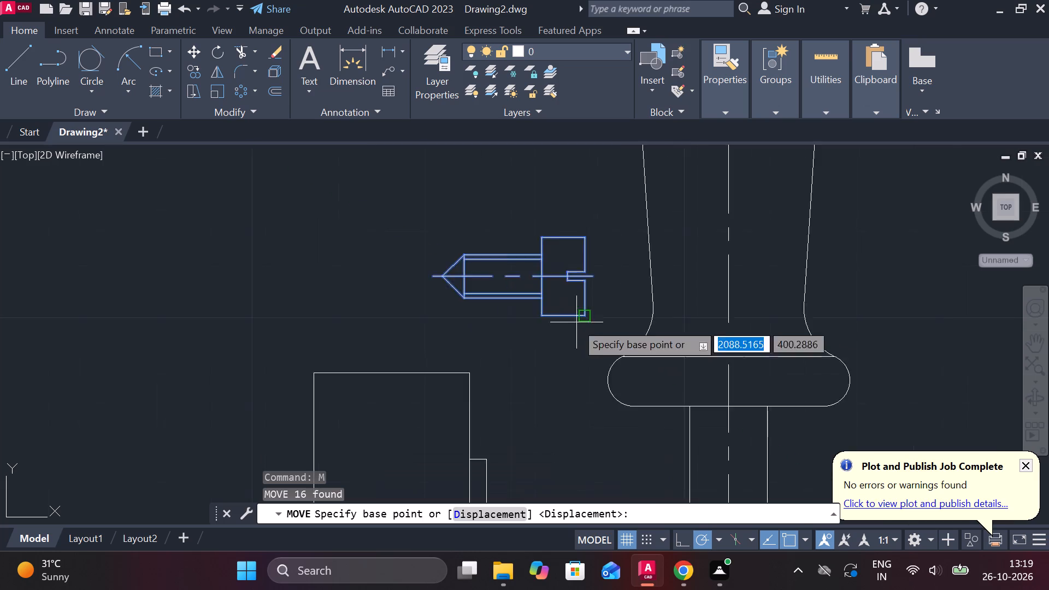
click(529, 251)
scroll(530, 262, down, 2)
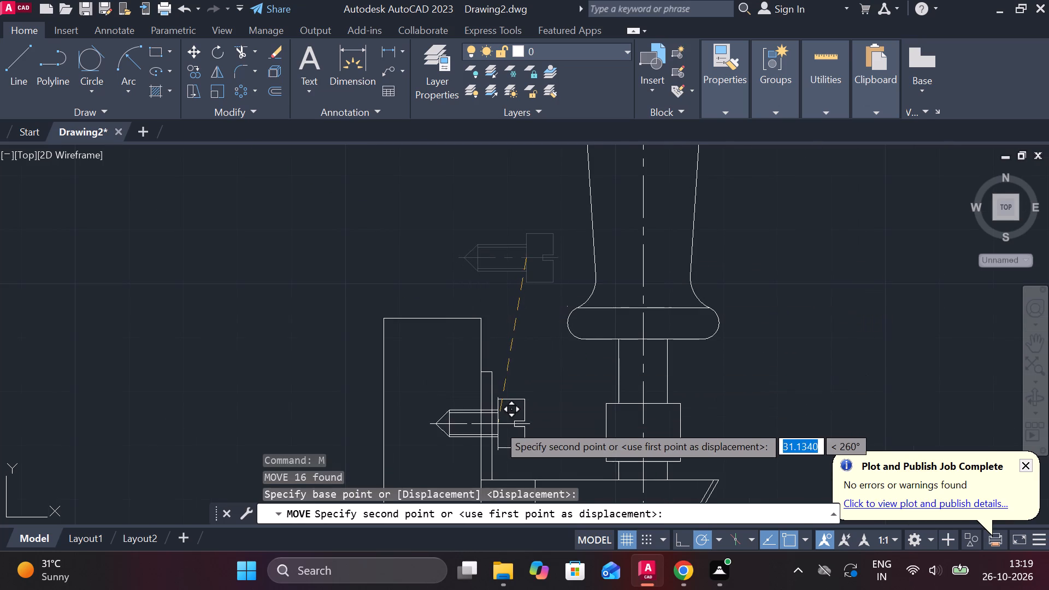
click(497, 426)
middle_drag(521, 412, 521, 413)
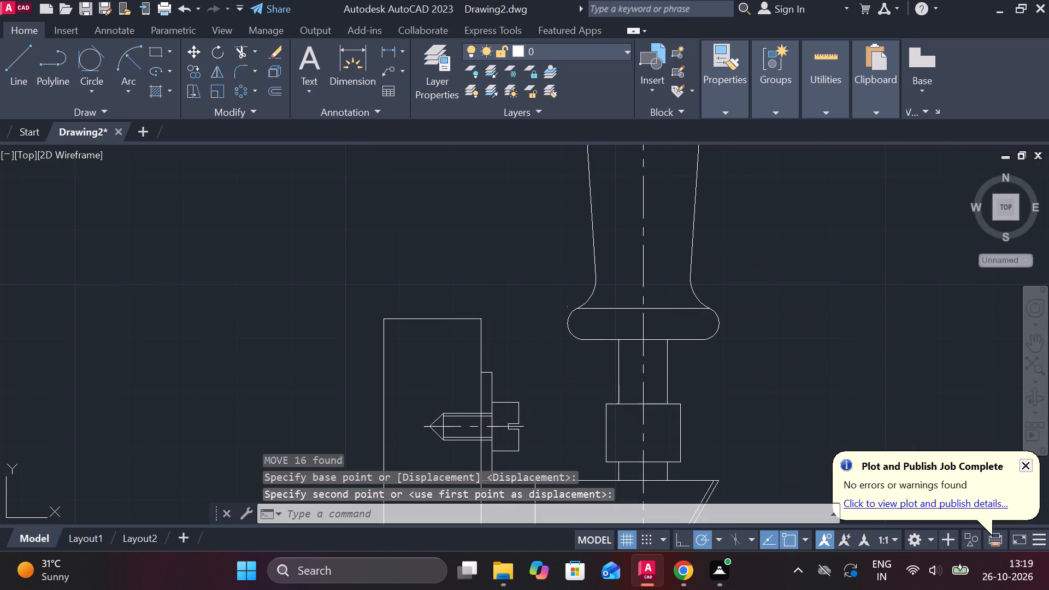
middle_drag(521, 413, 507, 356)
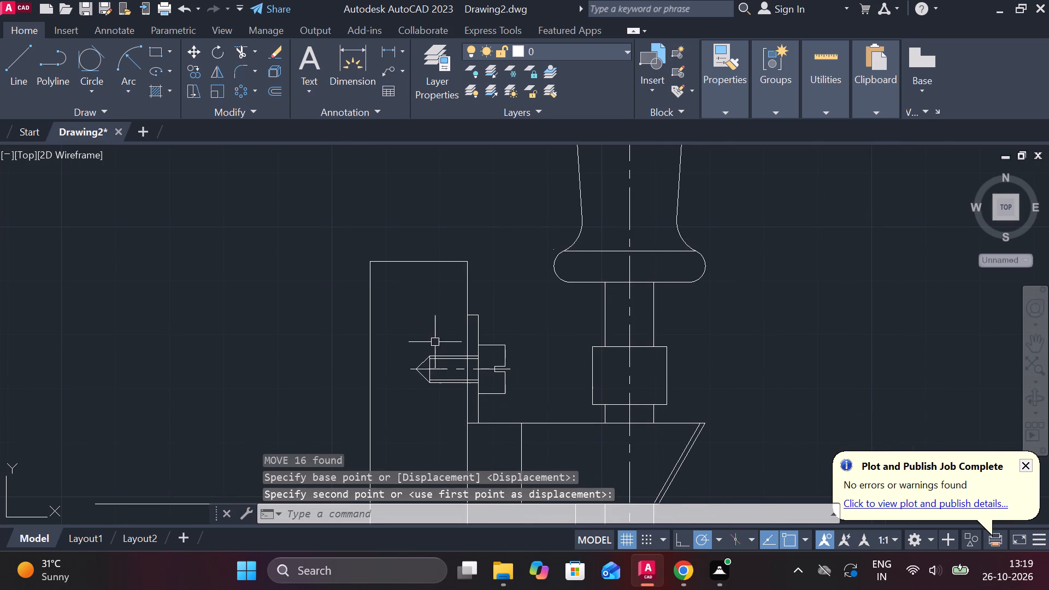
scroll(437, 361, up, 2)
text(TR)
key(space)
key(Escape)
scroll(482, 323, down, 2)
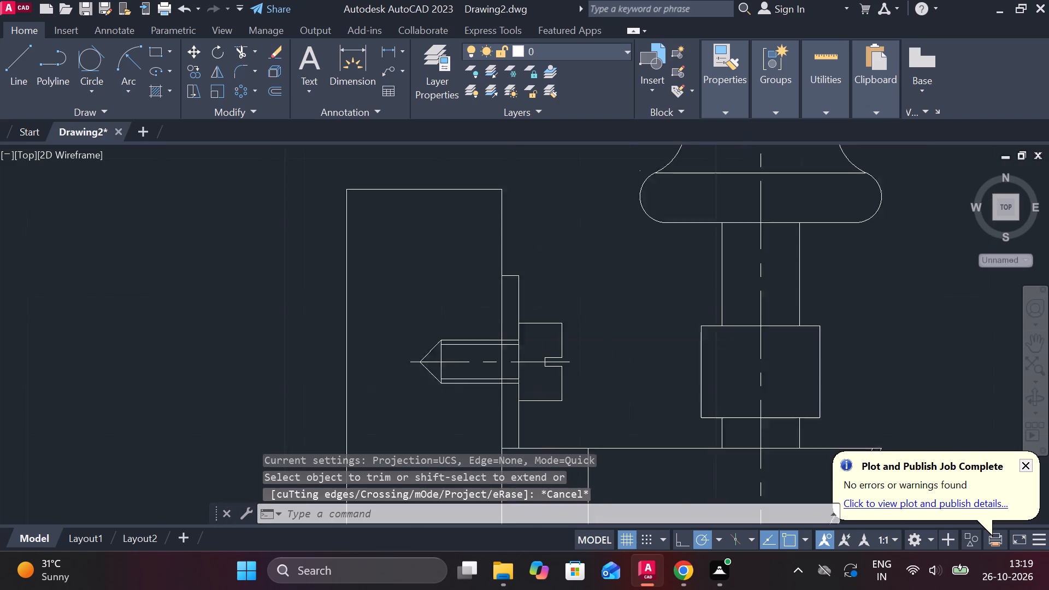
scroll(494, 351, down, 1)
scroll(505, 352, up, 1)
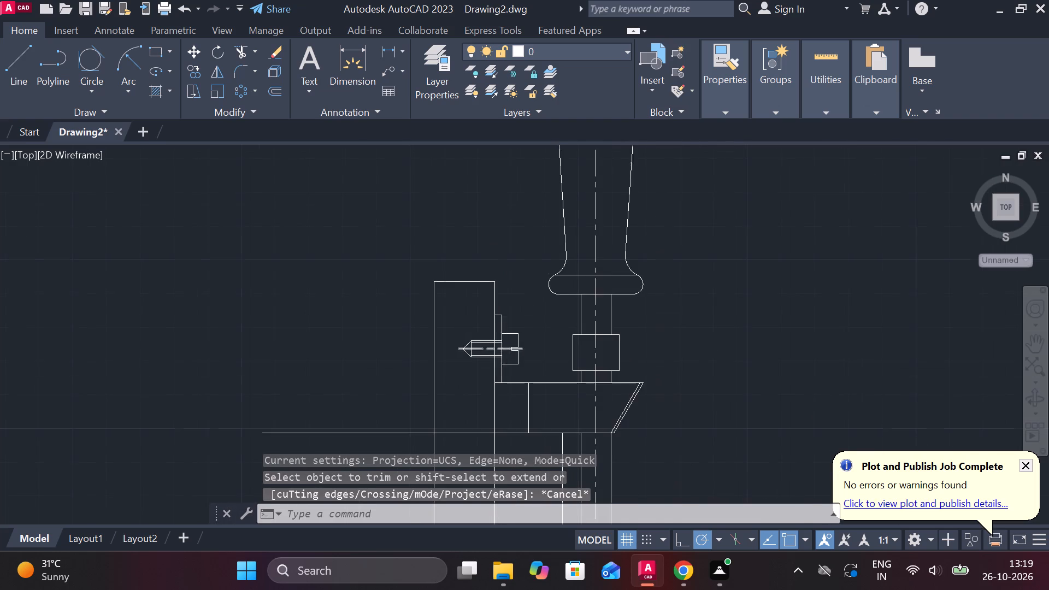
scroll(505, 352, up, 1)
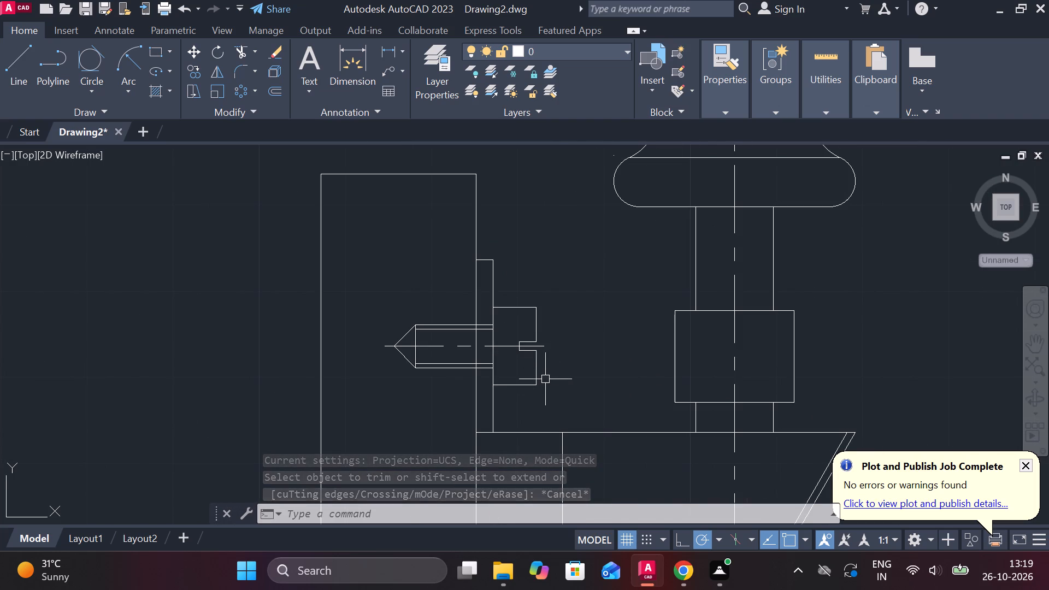
Copy the horizontal screw from the upper flange to the outer face of the lower bracket's thin flange.
drag(383, 282, 387, 309)
click(574, 402)
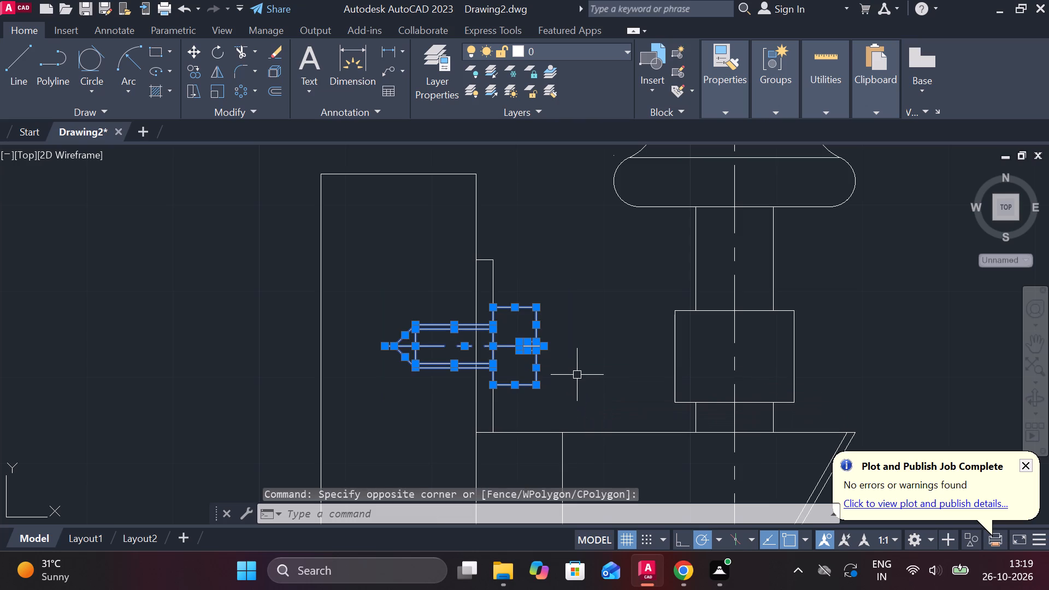
text(CO)
key(Return)
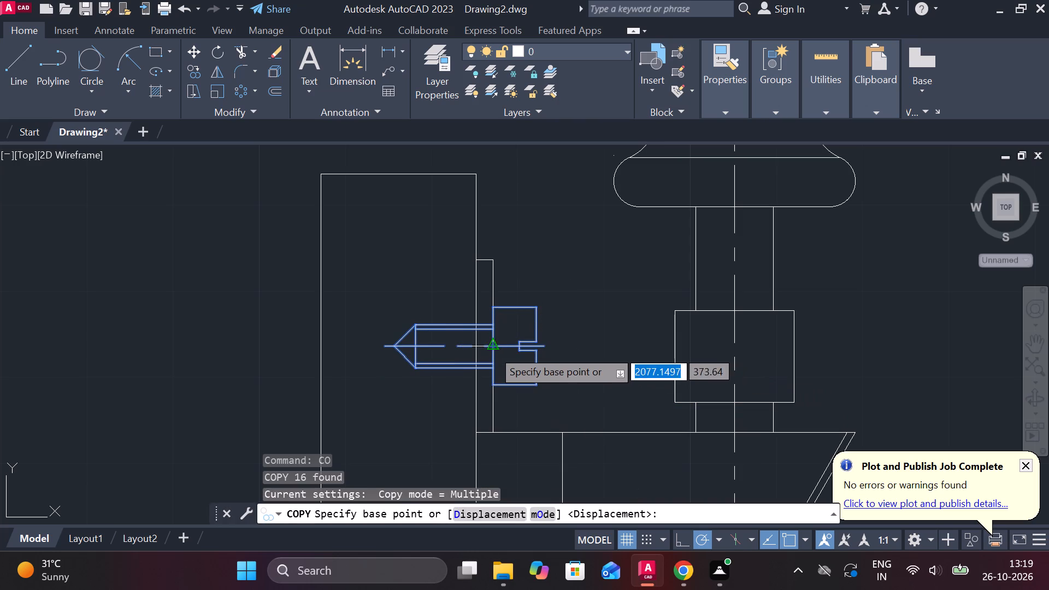
click(492, 350)
scroll(492, 350, down, 2)
middle_drag(517, 429, 504, 305)
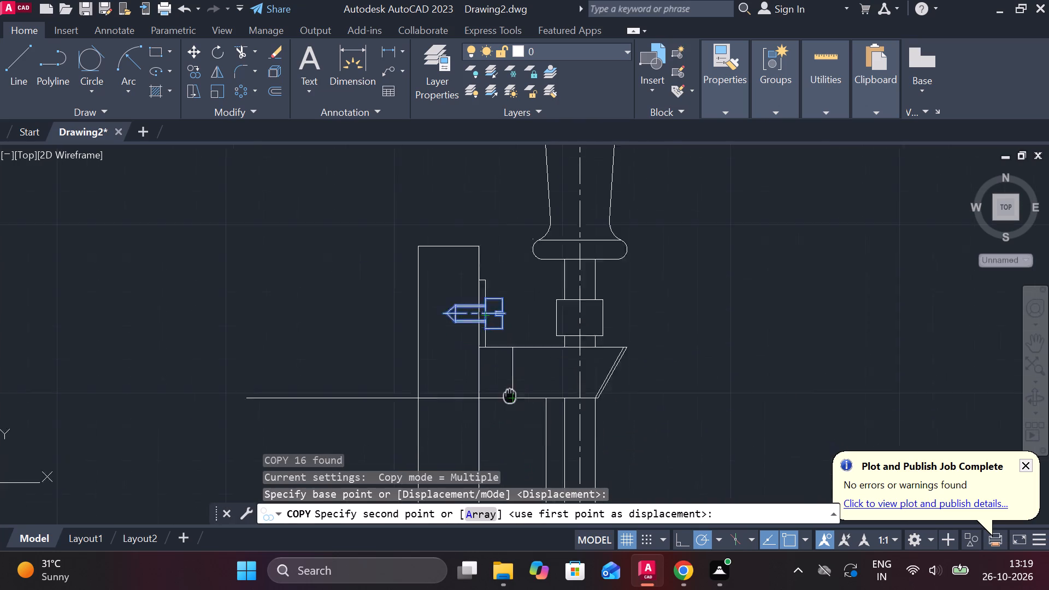
middle_drag(504, 305, 504, 253)
middle_drag(494, 420, 520, 227)
scroll(521, 329, up, 2)
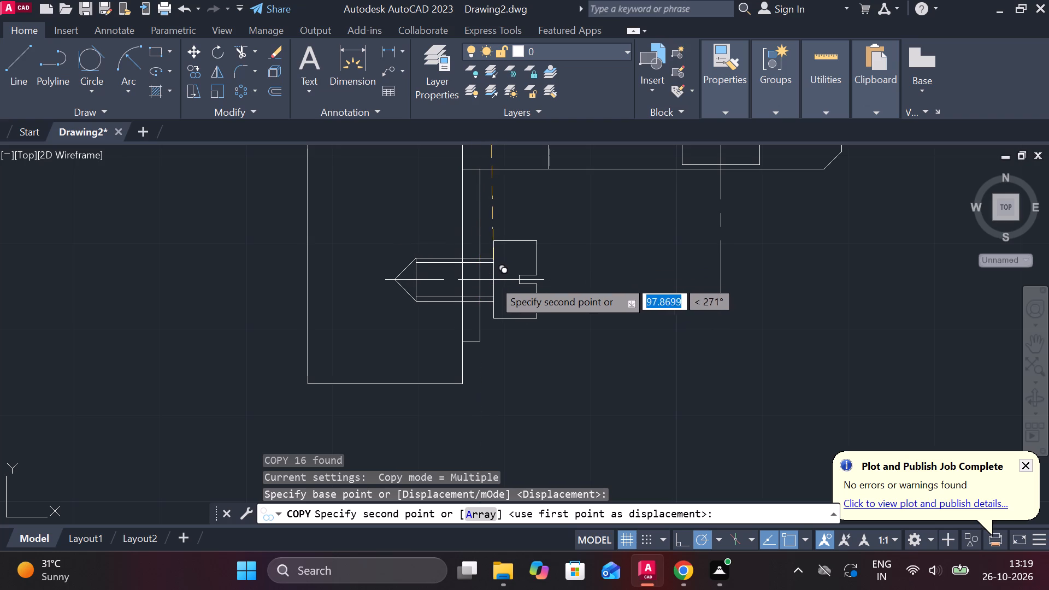
click(489, 280)
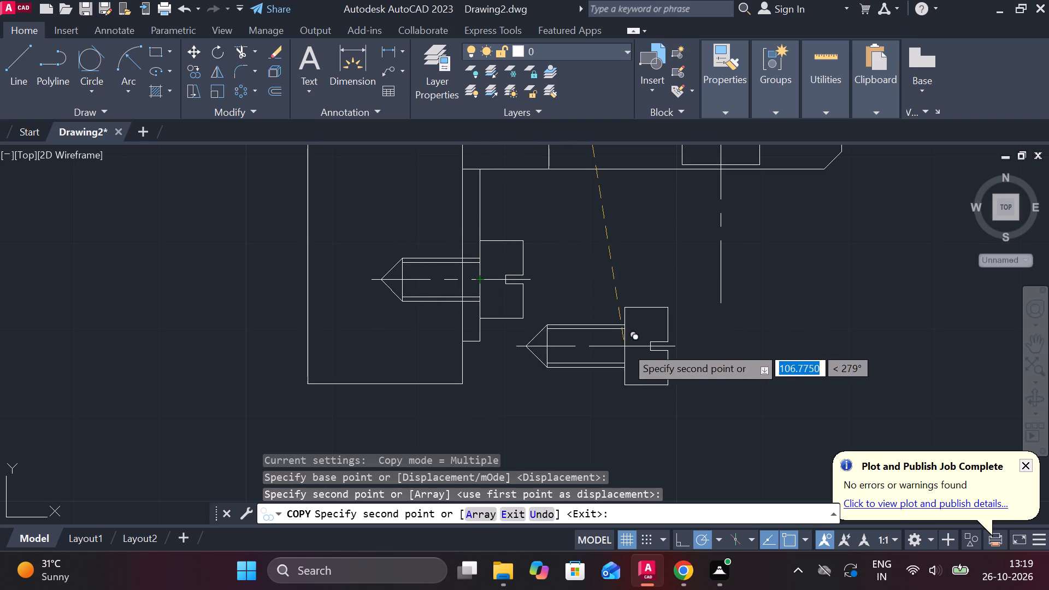
key(Escape)
Move the copied screw slightly upward along the lower flange, keeping its head seated on the flange face.
scroll(621, 359, down, 1)
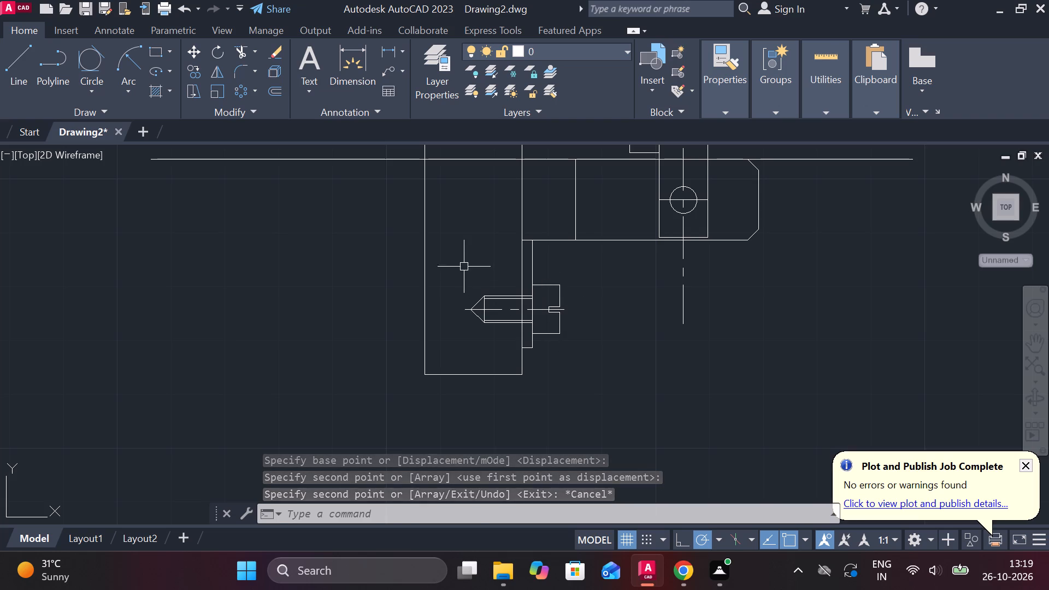
drag(464, 266, 463, 274)
click(582, 346)
key(m)
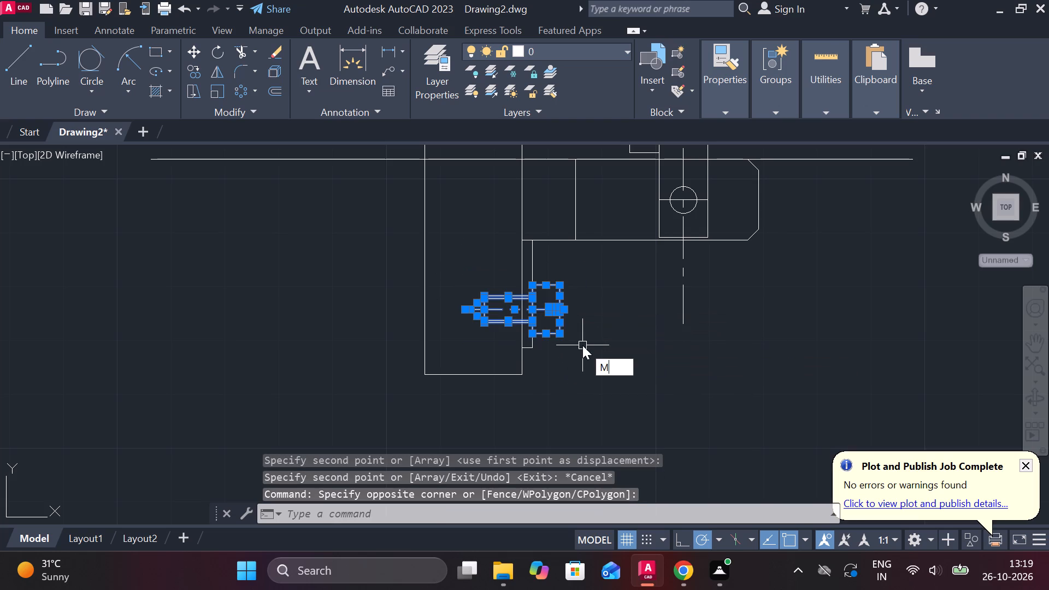
key(Return)
scroll(548, 316, up, 2)
click(516, 296)
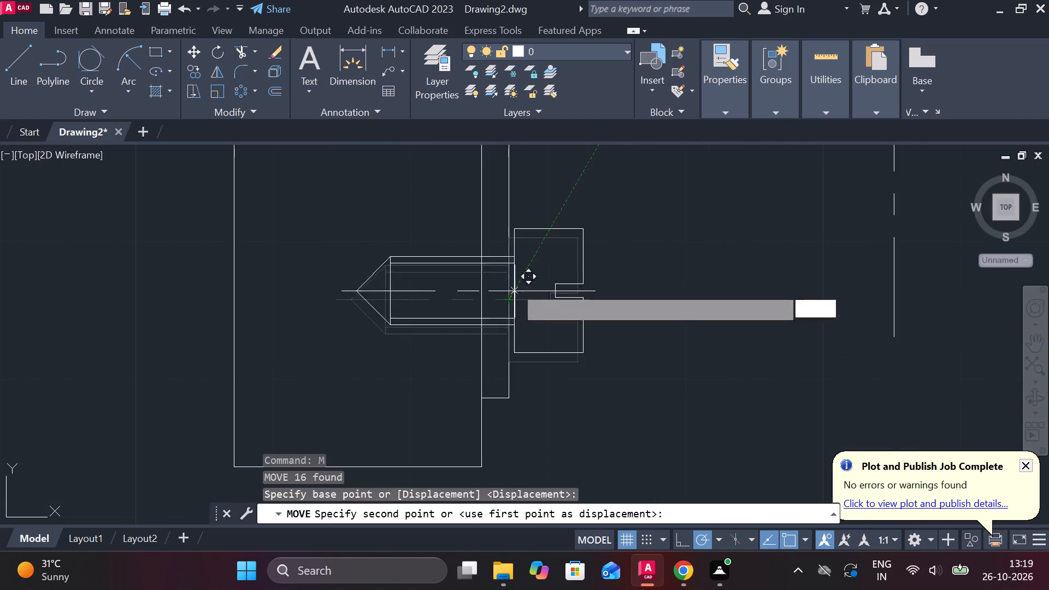
click(514, 267)
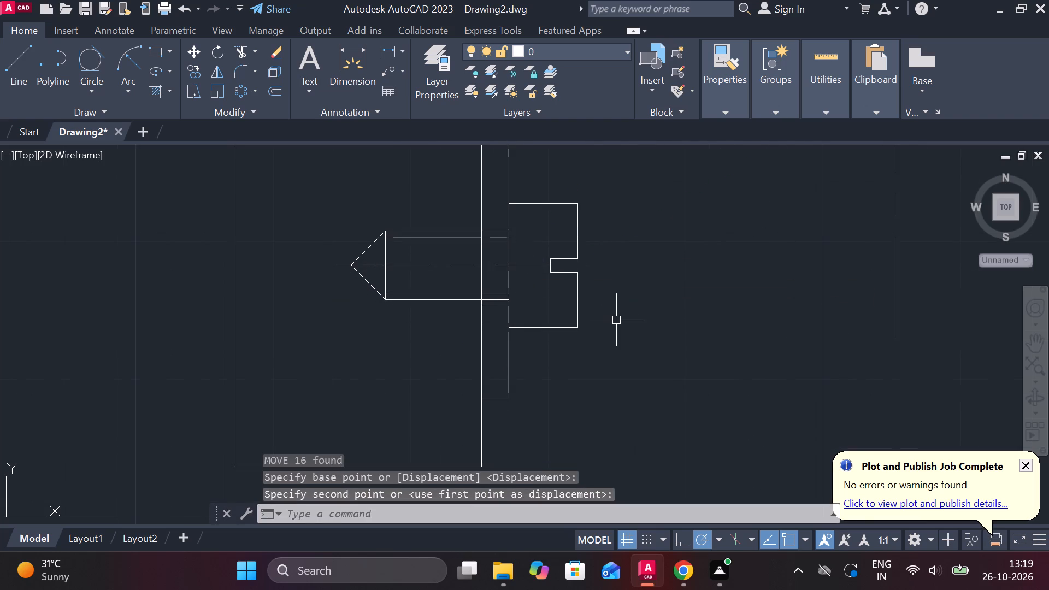
Examine the undimensioned screw, three-hole plate and knurled part views, and compare them with the dimensioned parts and the assembly.
key(Escape)
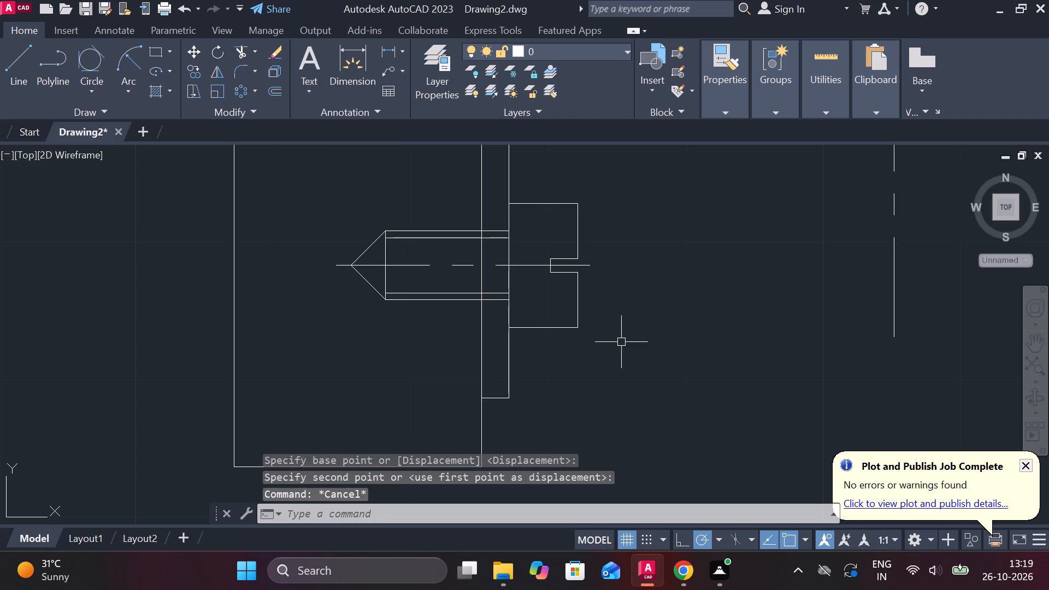
scroll(621, 342, down, 3)
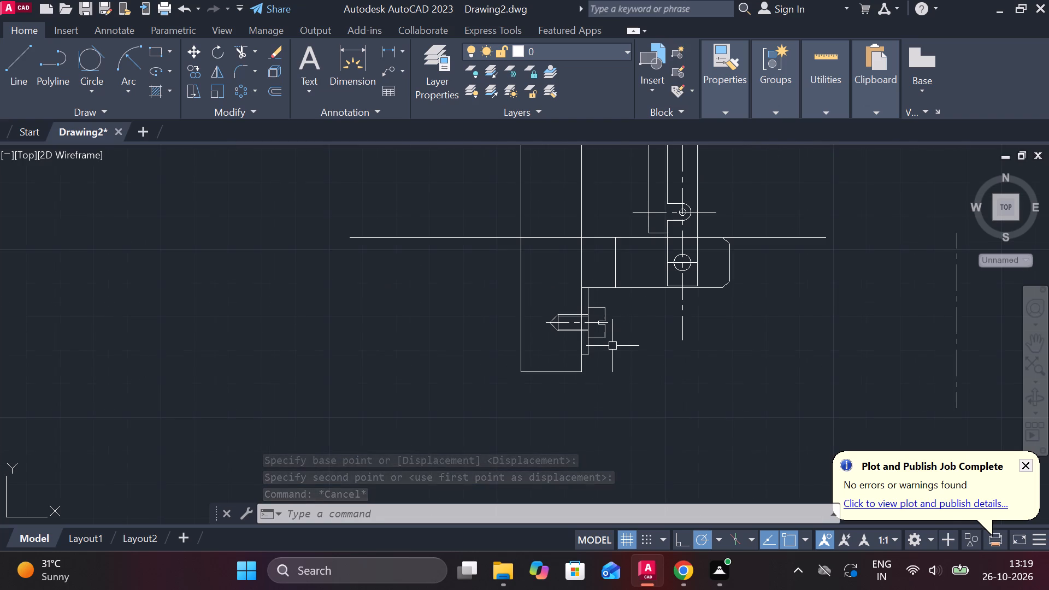
scroll(612, 346, down, 1)
scroll(480, 363, down, 1)
middle_drag(398, 311, 672, 345)
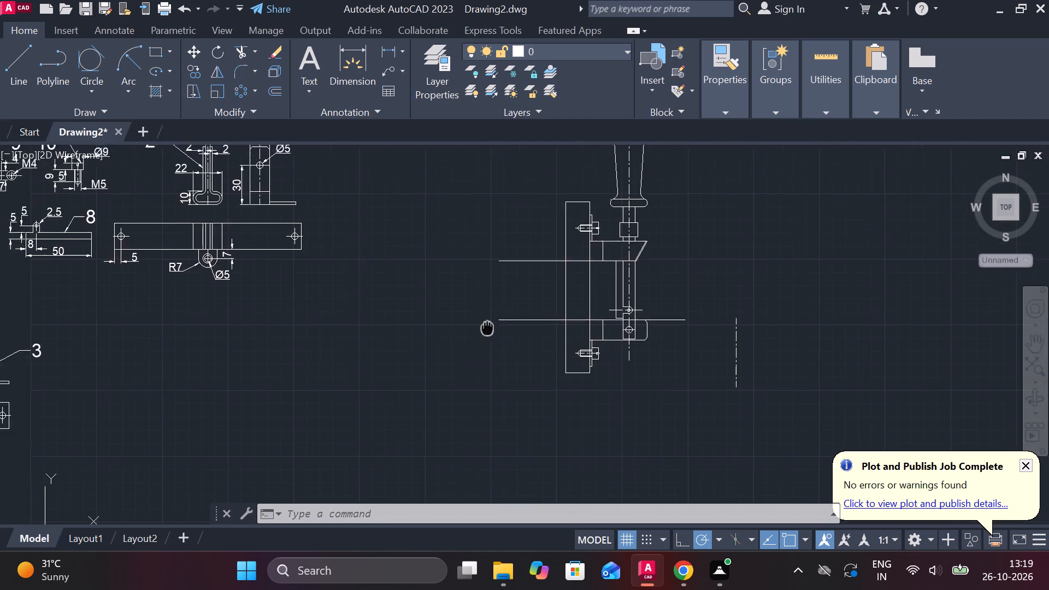
middle_drag(672, 345, 769, 352)
scroll(457, 346, down, 1)
middle_drag(457, 346, 898, 310)
scroll(370, 353, up, 2)
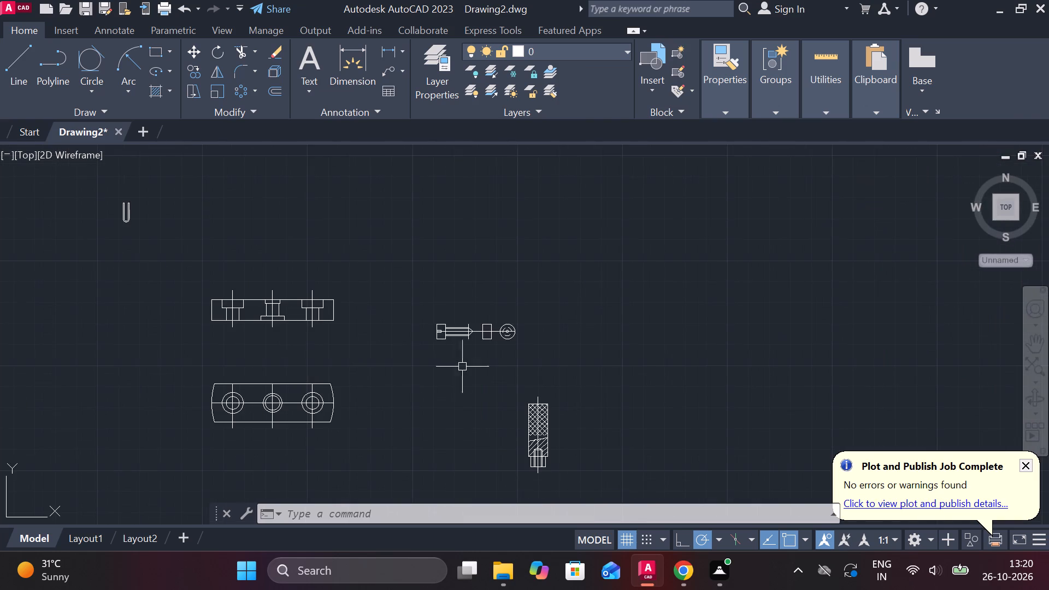
scroll(479, 340, up, 3)
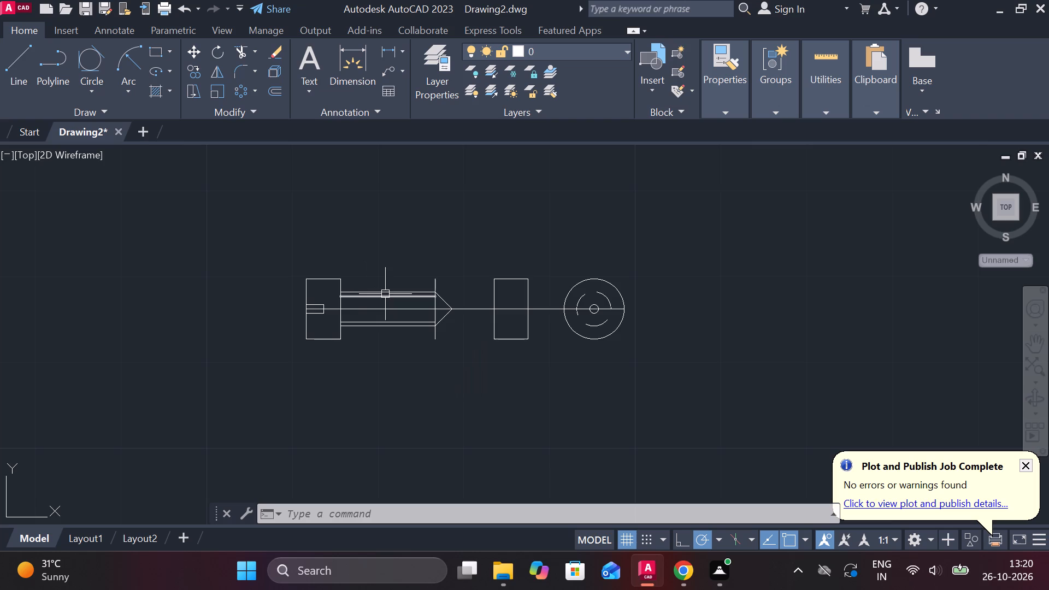
scroll(385, 294, down, 3)
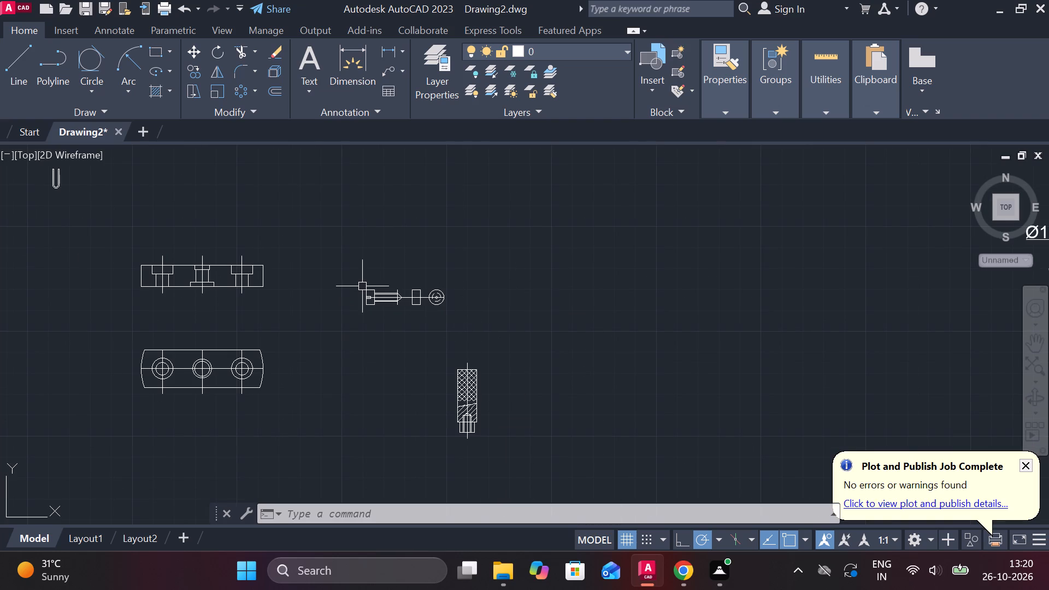
scroll(381, 309, up, 3)
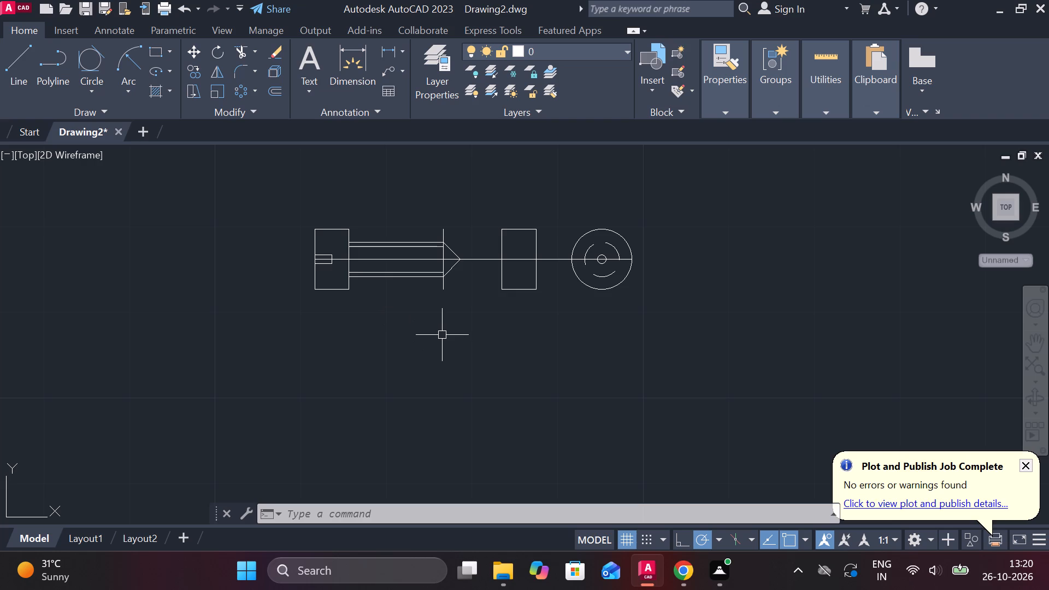
scroll(653, 349, down, 3)
scroll(686, 385, down, 1)
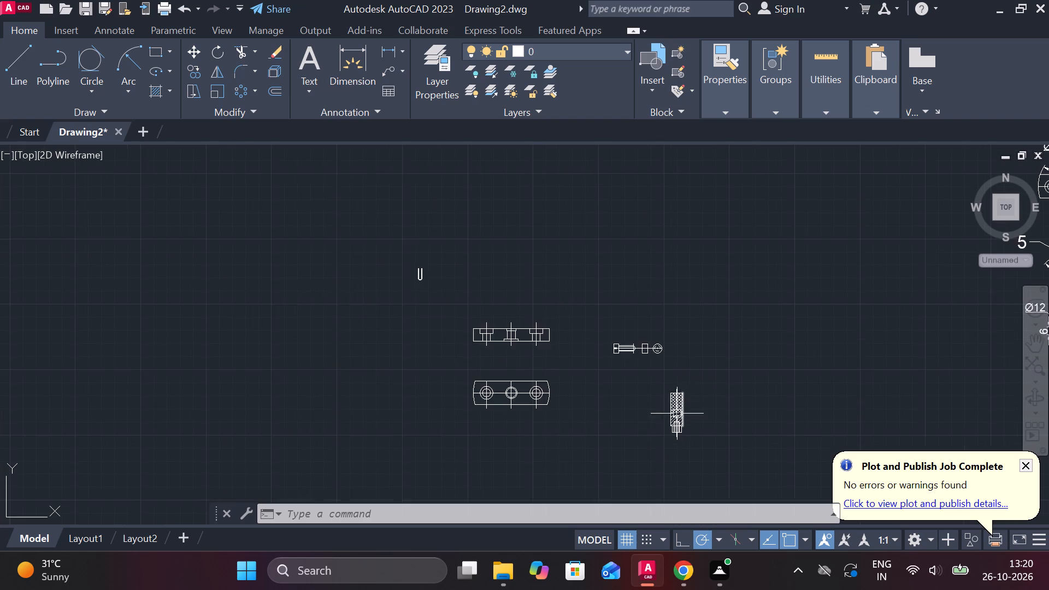
scroll(675, 419, up, 3)
scroll(744, 429, up, 1)
middle_drag(744, 429, 685, 351)
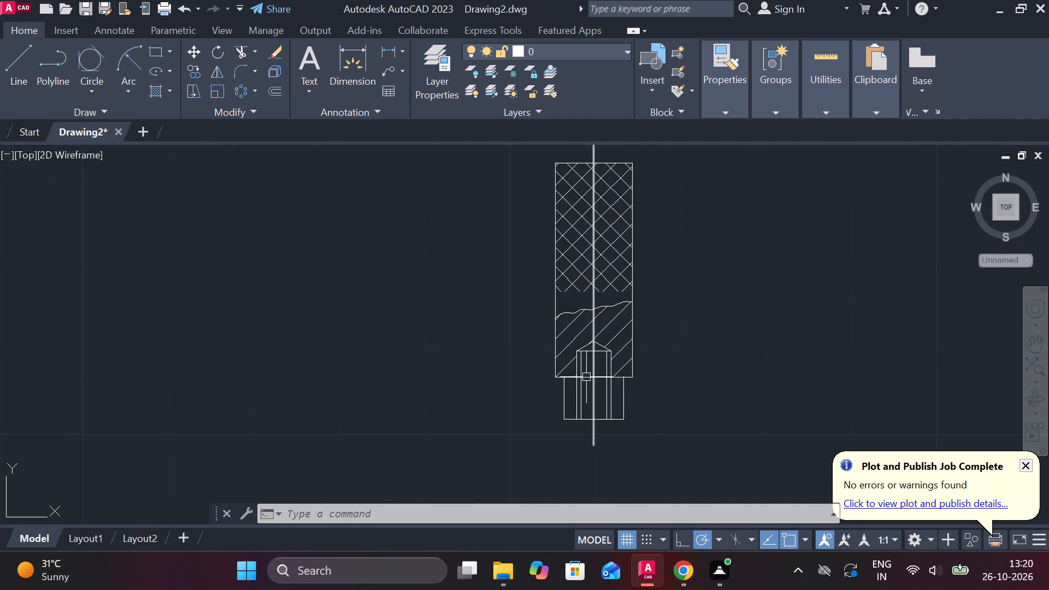
scroll(614, 372, down, 2)
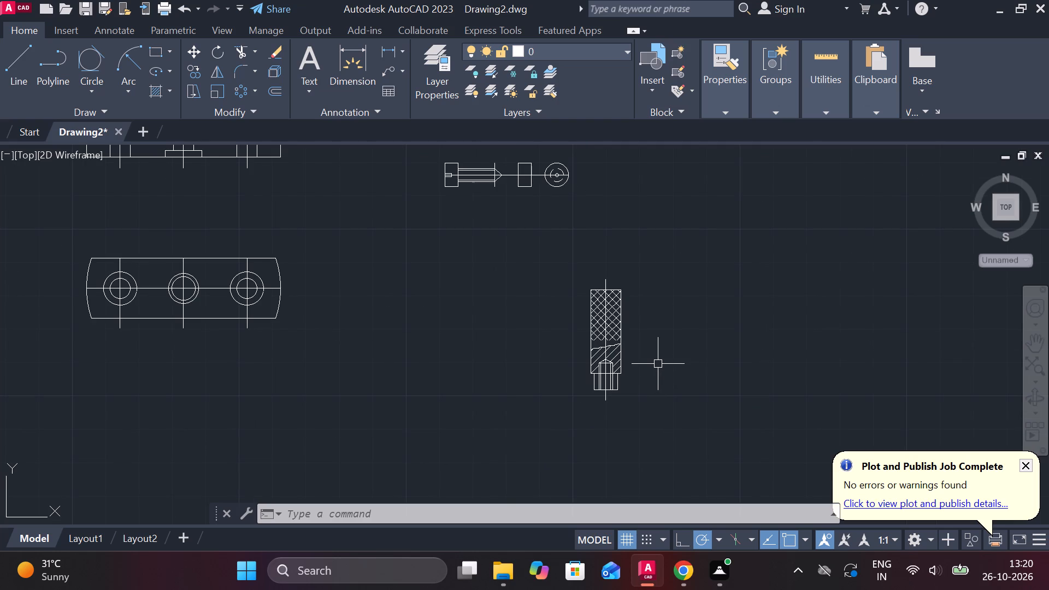
scroll(657, 363, down, 2)
middle_drag(669, 360, 67, 359)
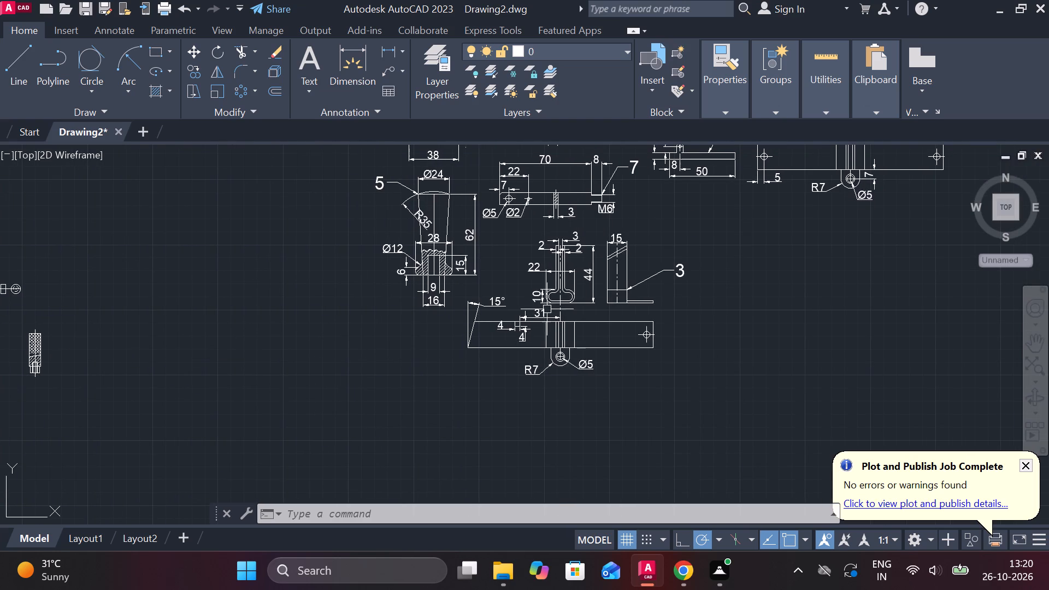
middle_drag(686, 291, 484, 391)
middle_drag(575, 306, 187, 296)
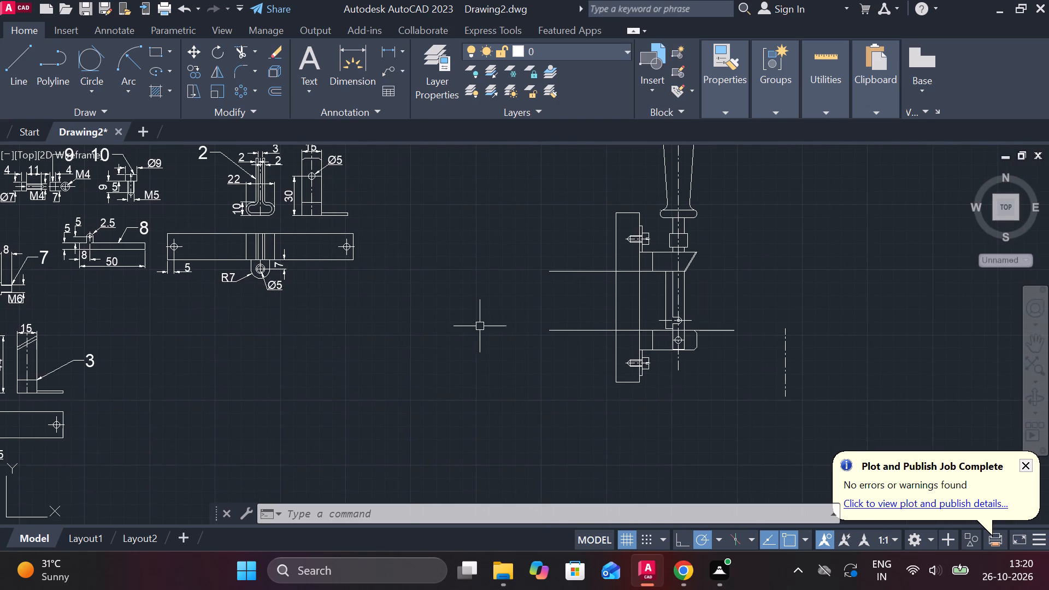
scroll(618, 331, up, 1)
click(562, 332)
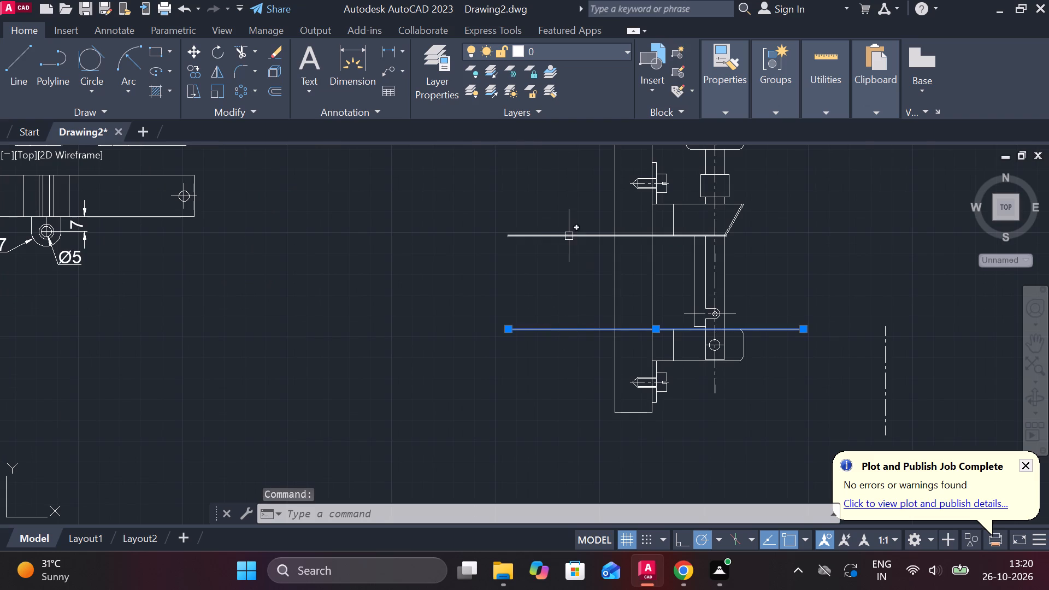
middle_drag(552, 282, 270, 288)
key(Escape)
Erase the lower bracket's chamfered outer end lines and the part of its bottom edge beyond the vertical centreline.
scroll(486, 361, up, 2)
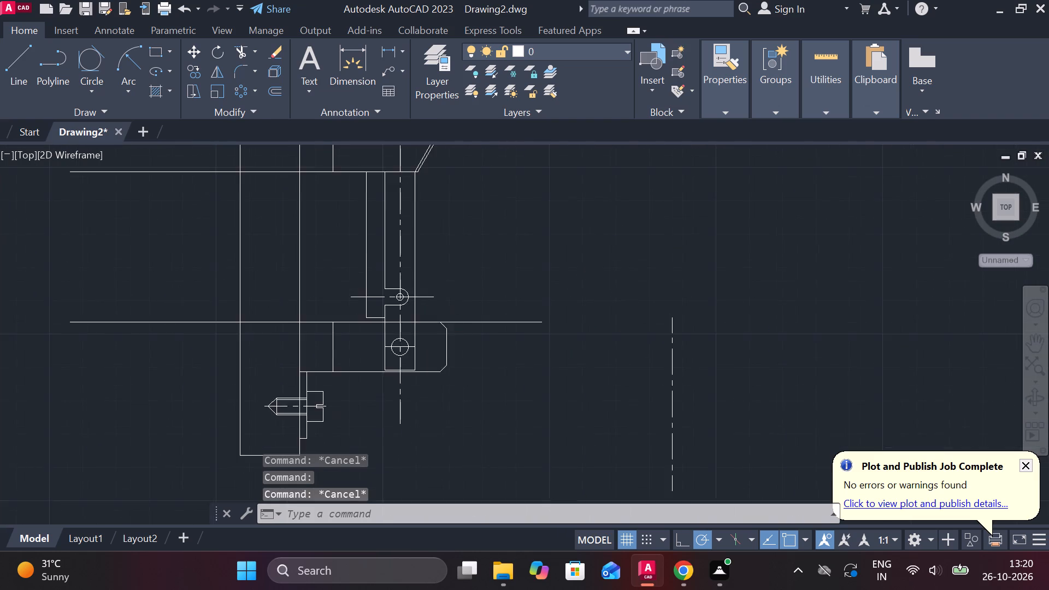
click(420, 337)
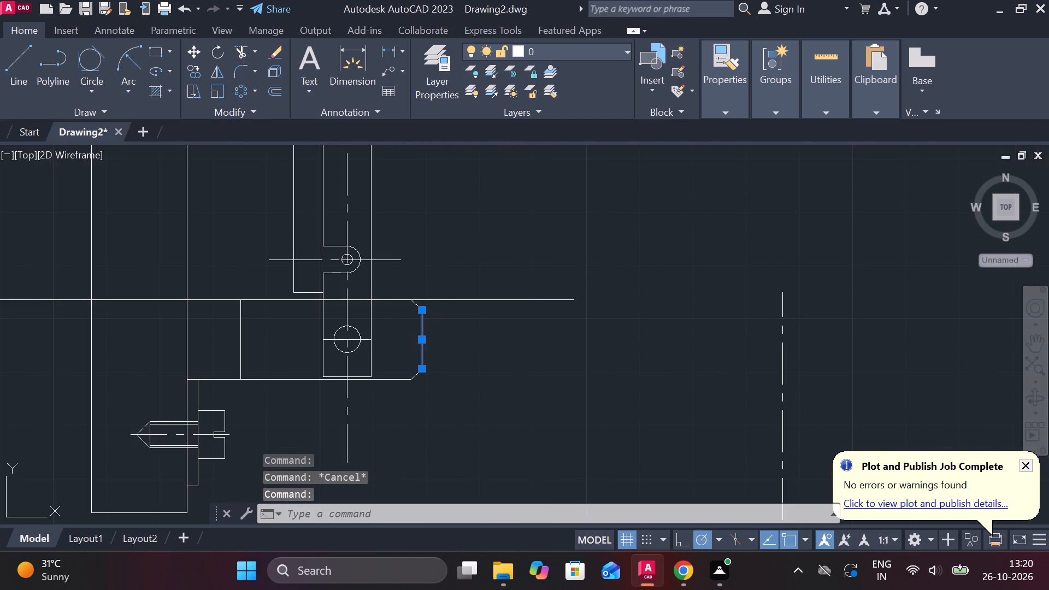
click(418, 306)
click(426, 378)
double_click(419, 375)
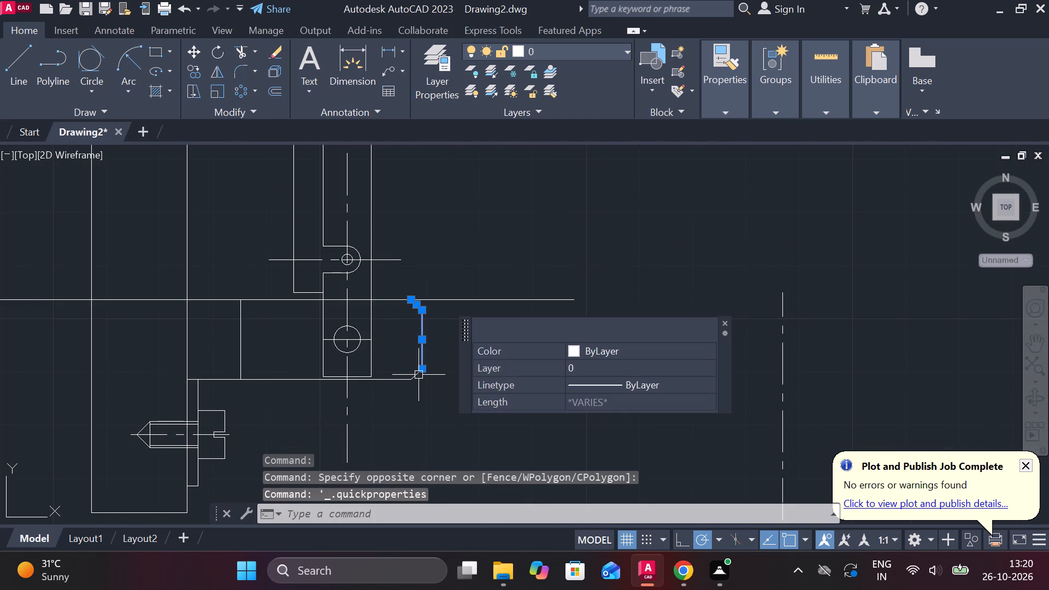
click(419, 375)
text(E)
key(space)
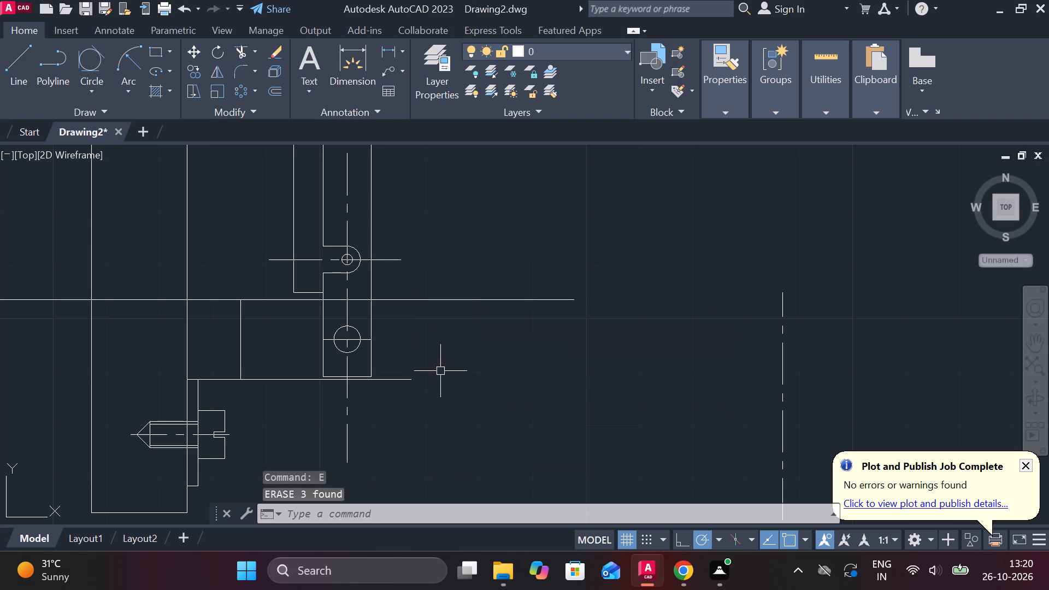
click(402, 380)
text(E)
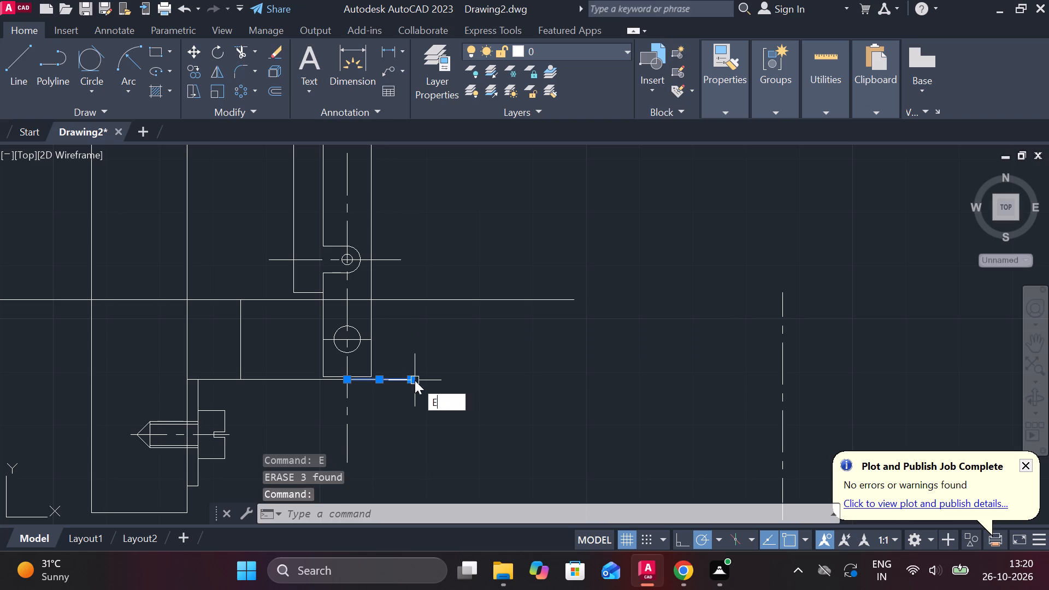
key(space)
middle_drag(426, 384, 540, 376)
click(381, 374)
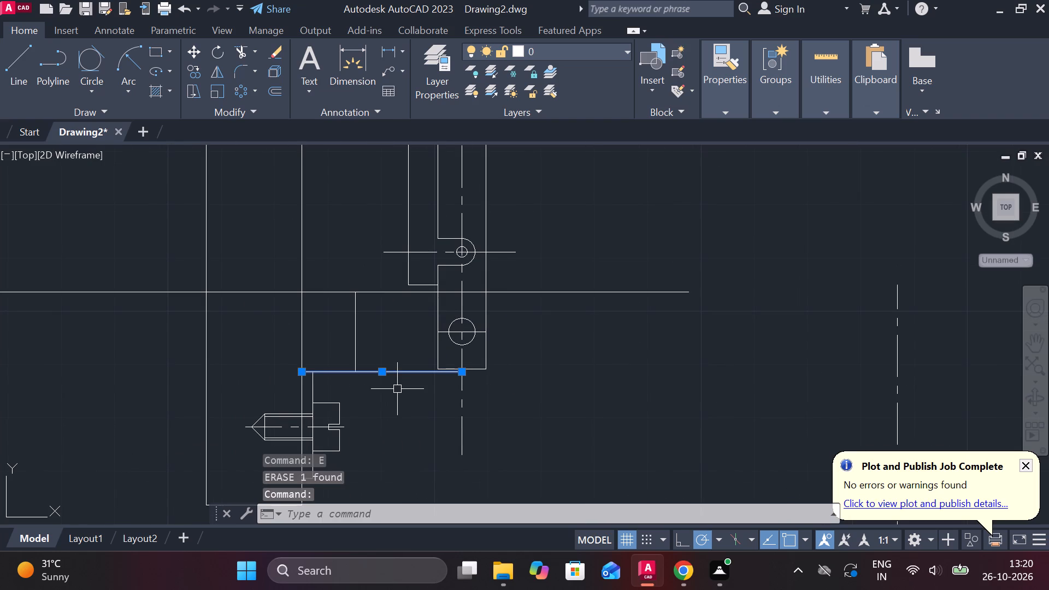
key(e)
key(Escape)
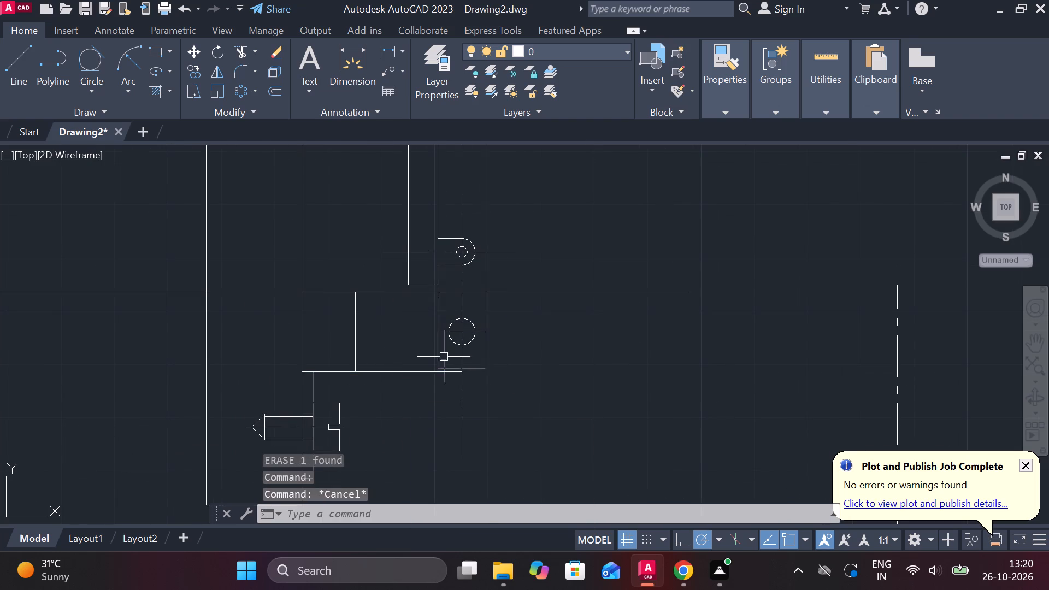
Move the flat bar's bottom end line down onto the level of the lower bracket's bottom edge.
scroll(444, 357, up, 2)
key(Escape)
click(459, 388)
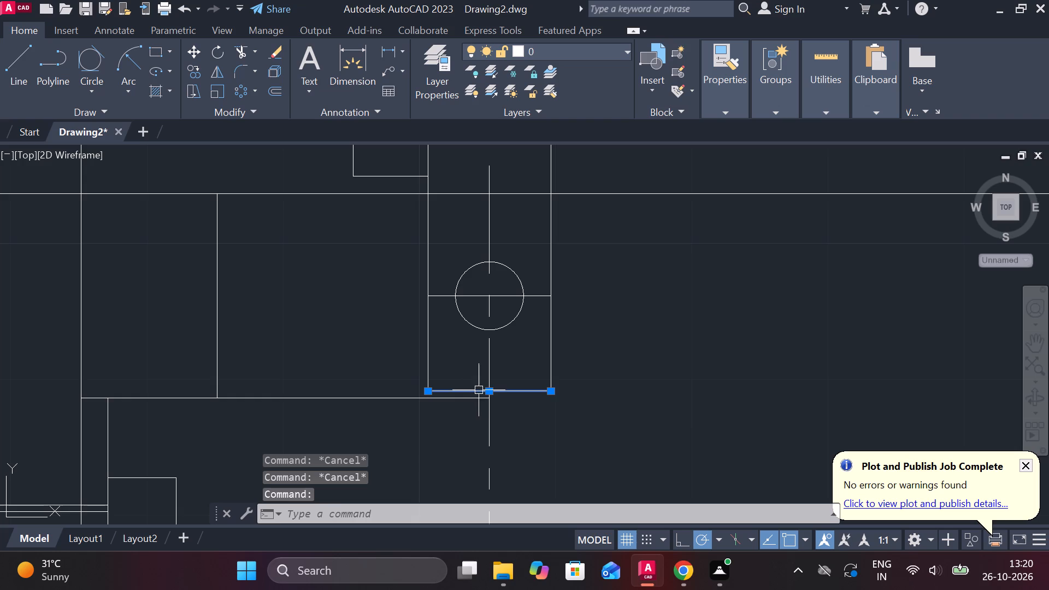
click(487, 391)
click(487, 400)
key(Escape)
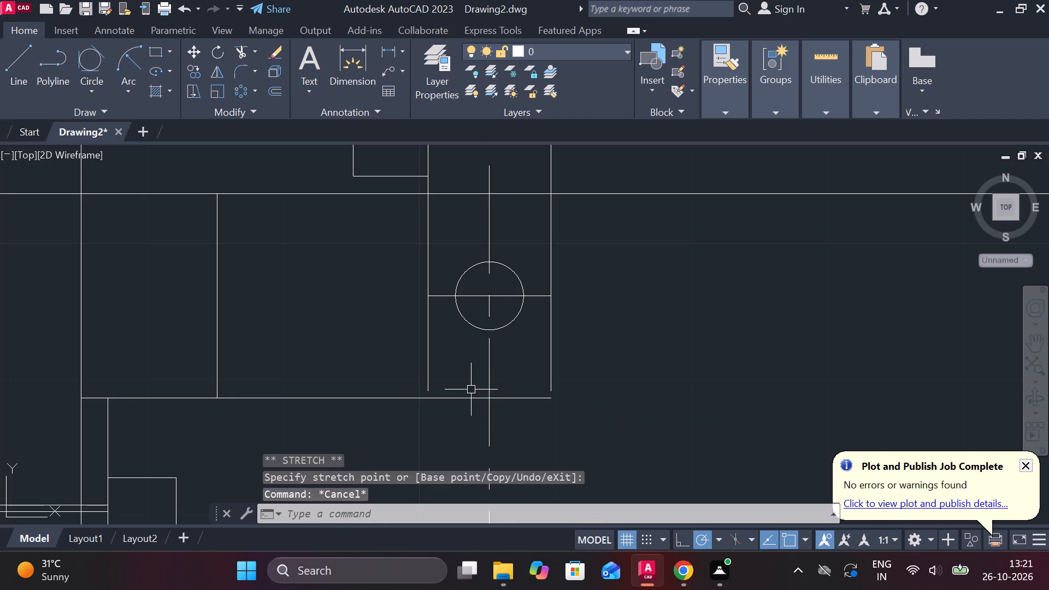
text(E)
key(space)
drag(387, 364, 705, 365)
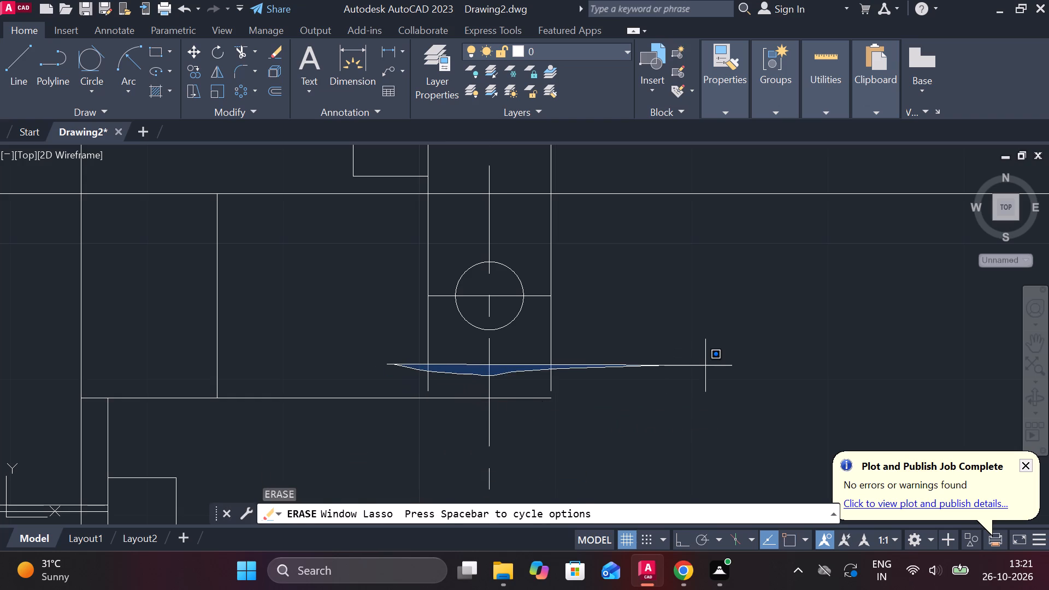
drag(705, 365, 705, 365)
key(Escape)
Extend the flat bar's two side lines down to its relocated bottom end line.
key(e)
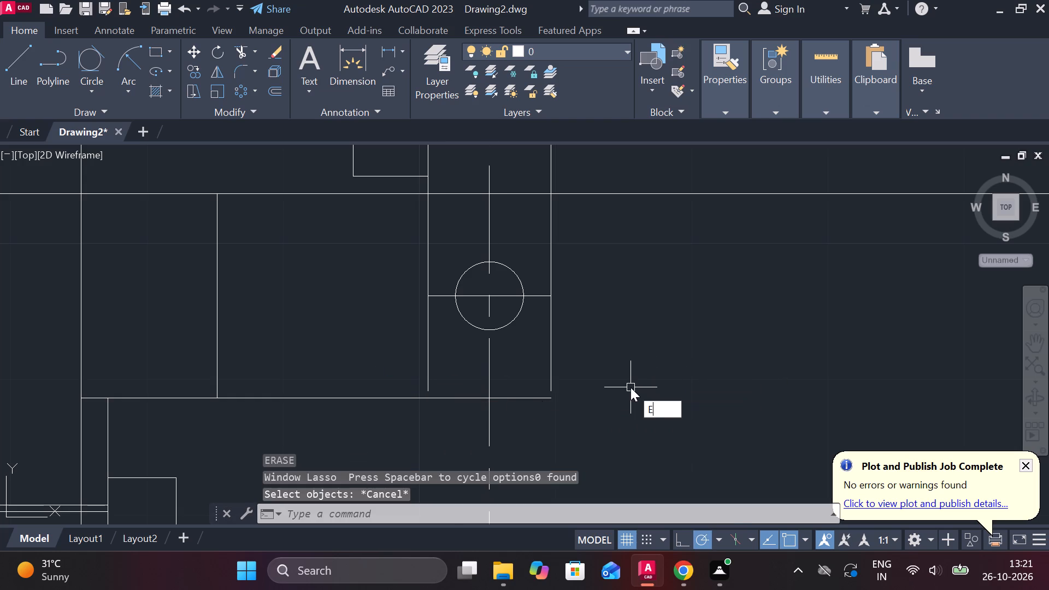
text(X)
key(space)
drag(602, 375, 415, 361)
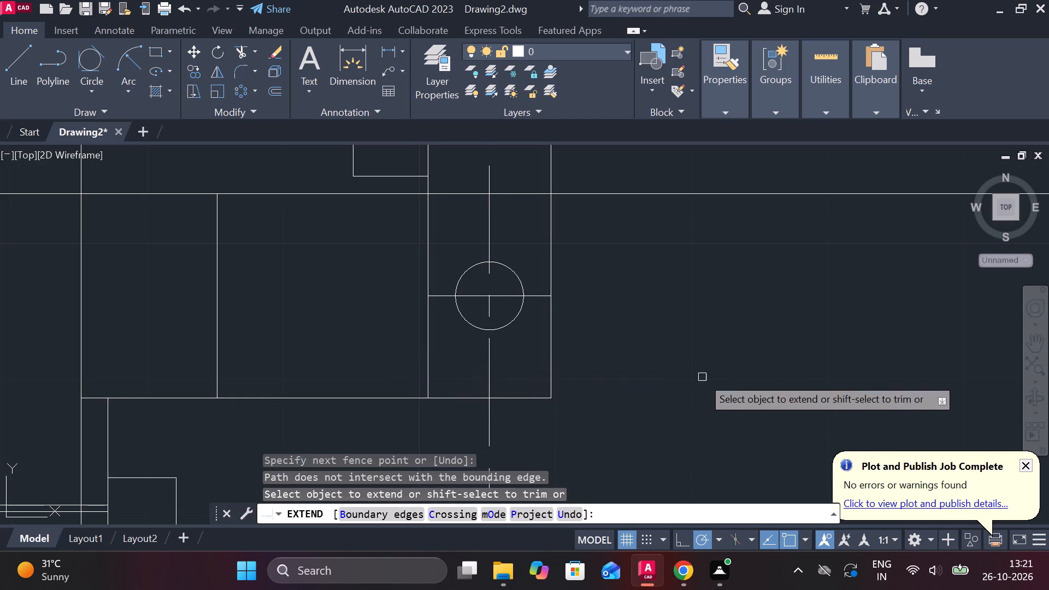
key(Escape)
Erase the two long horizontal construction lines crossing the back plate at the upper and lower brackets.
scroll(704, 378, down, 2)
middle_drag(697, 380, 683, 380)
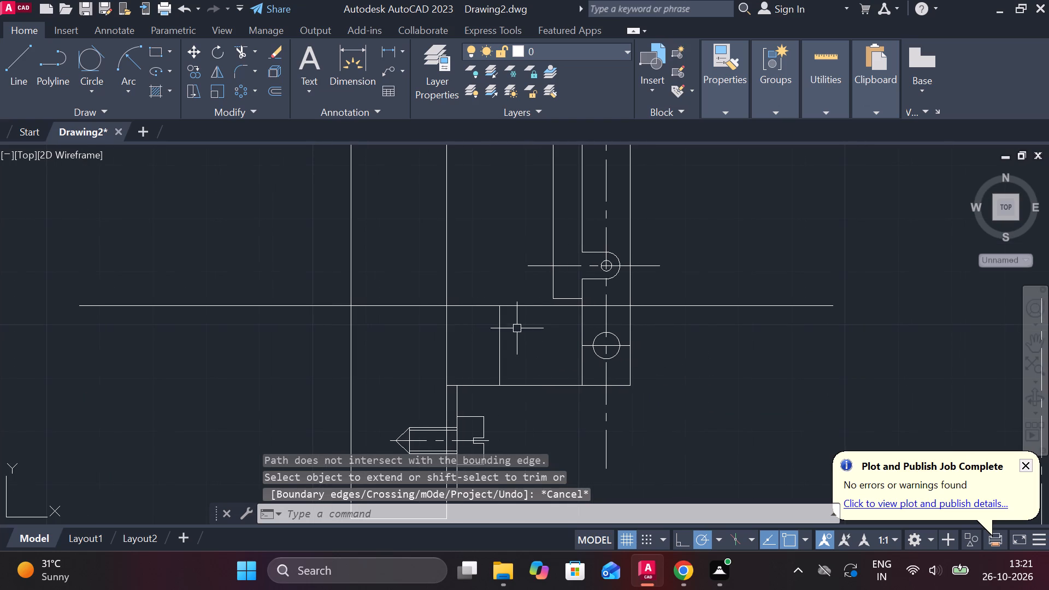
click(481, 309)
scroll(545, 306, down, 2)
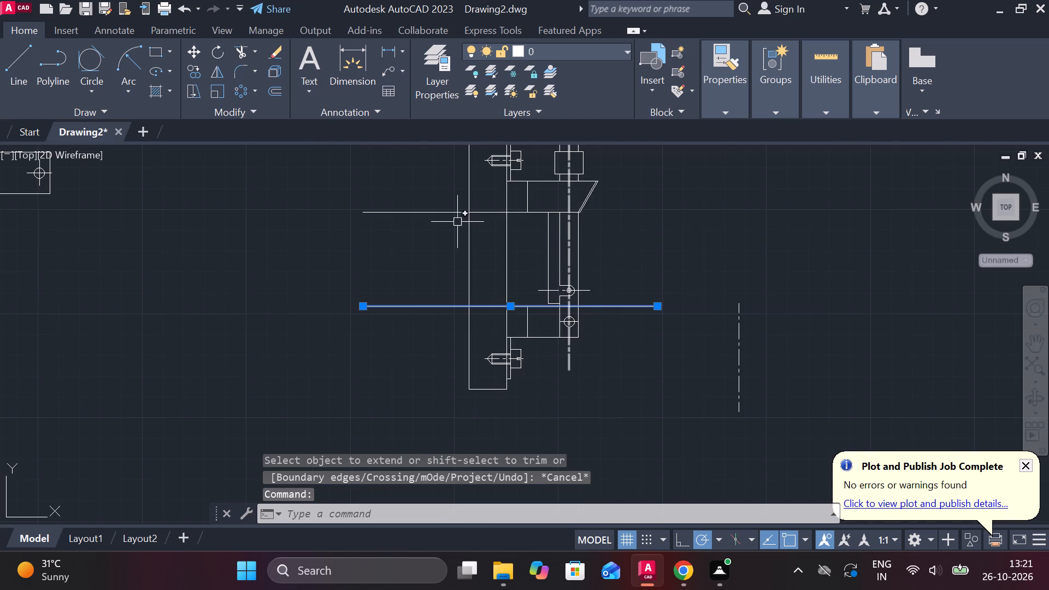
click(428, 217)
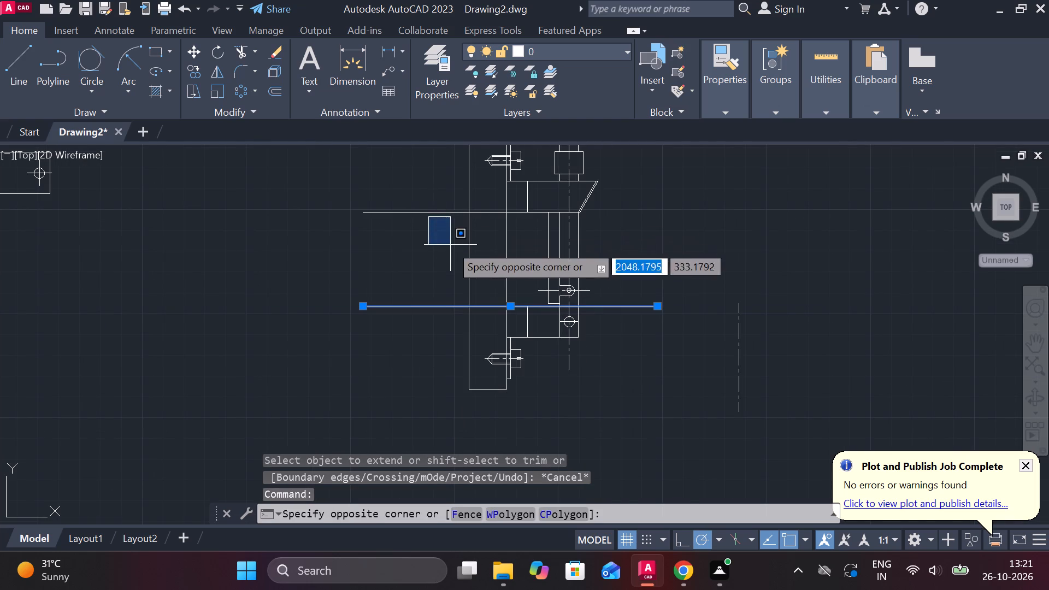
key(Escape)
click(416, 214)
text(E)
key(space)
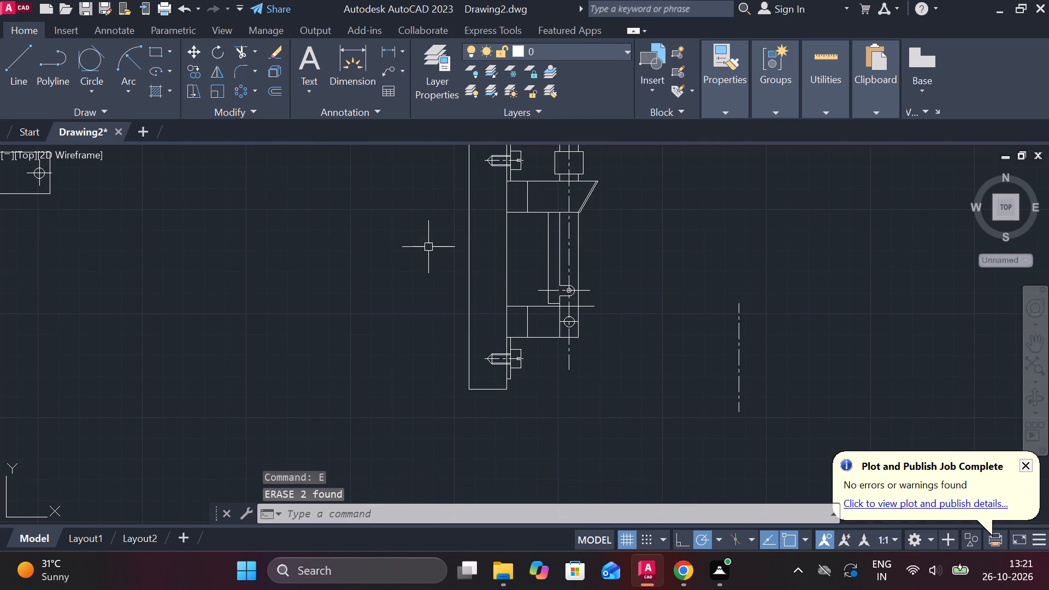
Trim the lower bracket's top edge where it projects past the flat bar's outer side.
scroll(604, 308, up, 1)
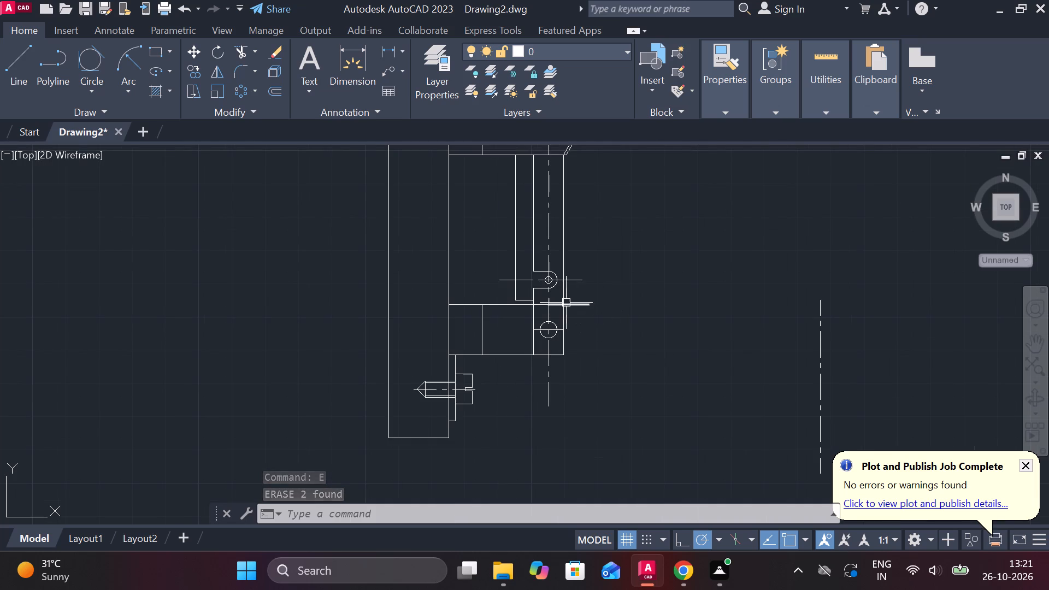
text(TR)
key(space)
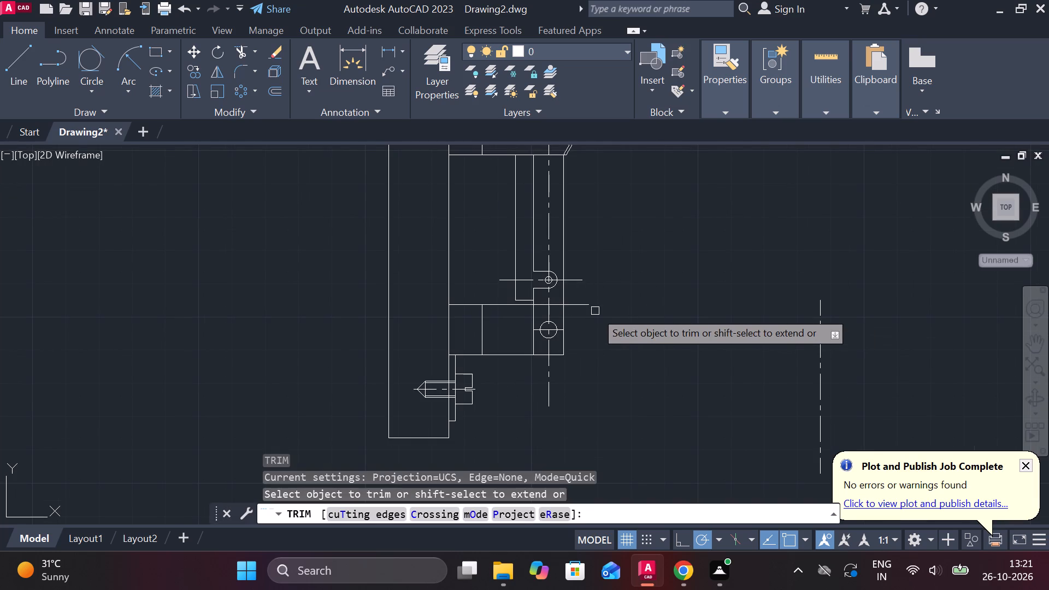
click(577, 305)
scroll(615, 306, down, 2)
middle_drag(635, 305, 561, 358)
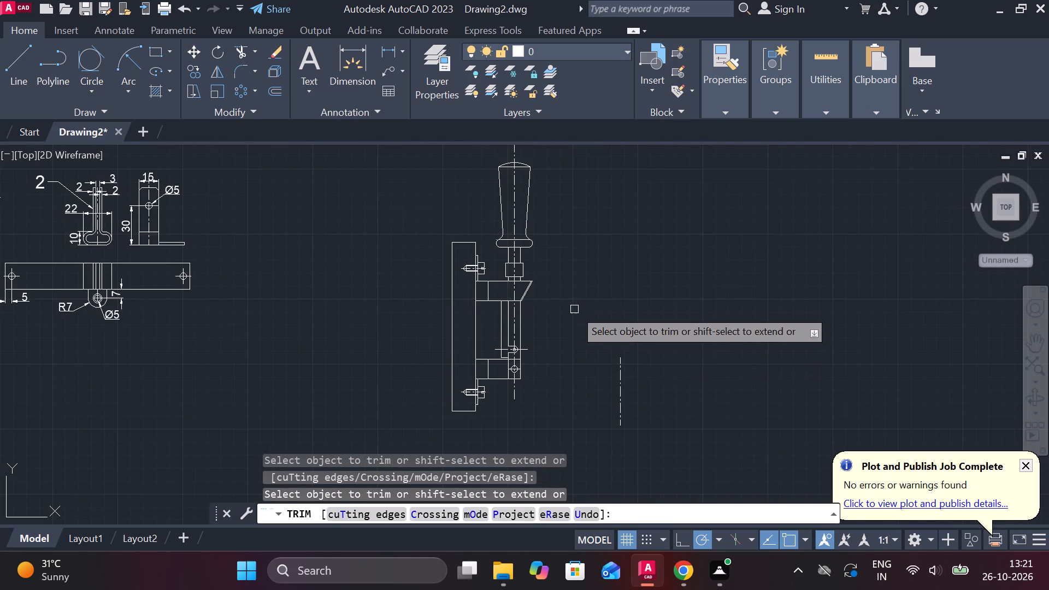
key(Escape)
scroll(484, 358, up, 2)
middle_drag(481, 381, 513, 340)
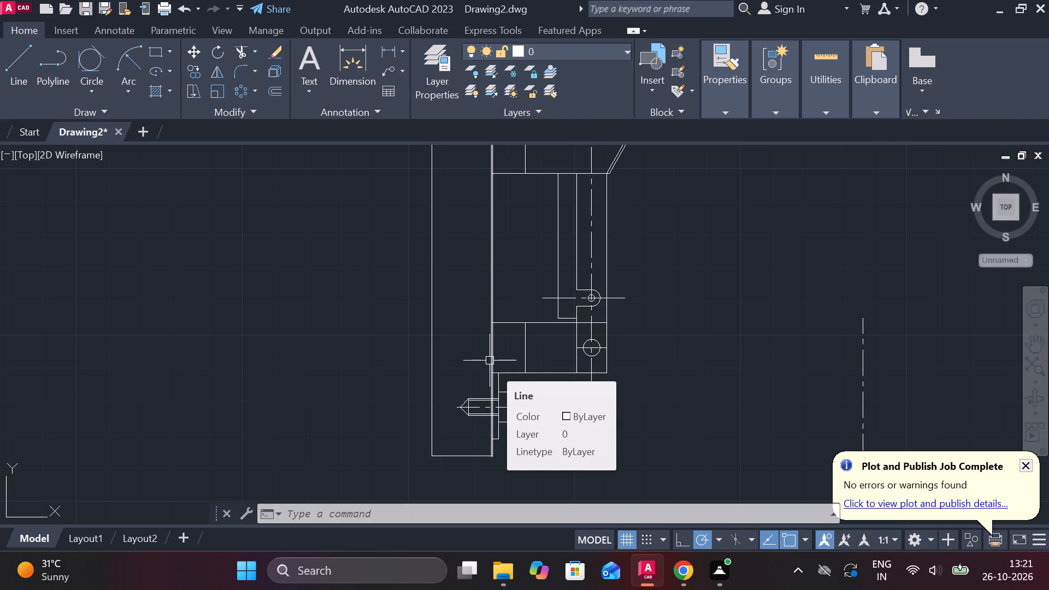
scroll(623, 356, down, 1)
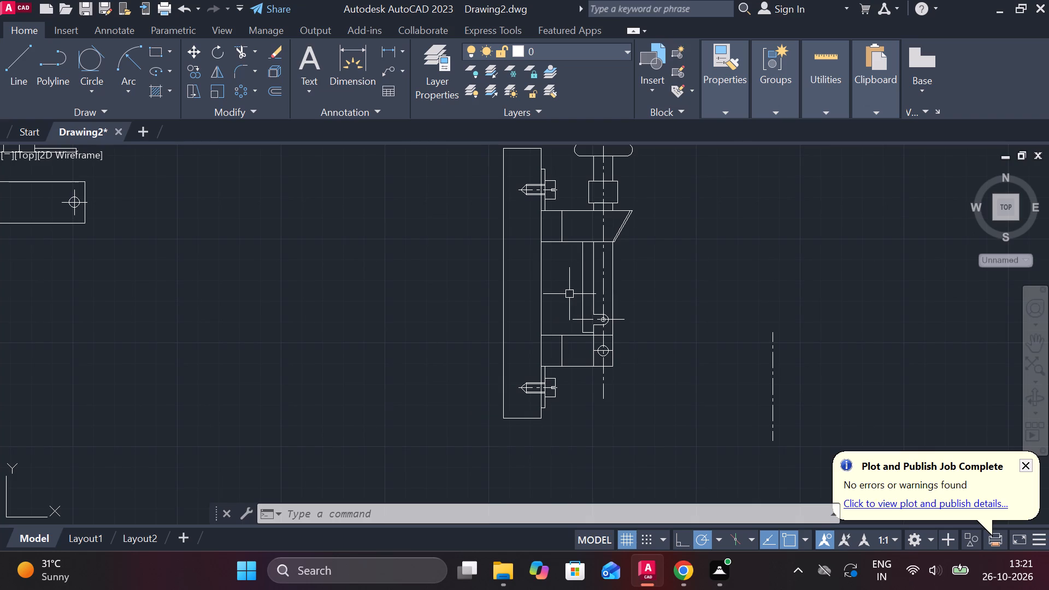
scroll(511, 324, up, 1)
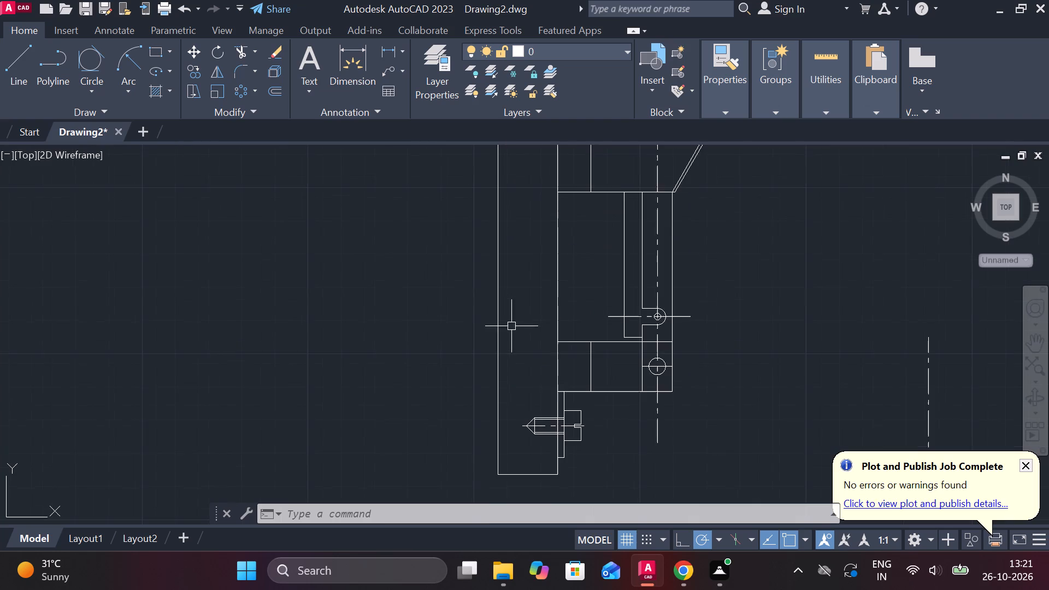
Stretch the horizontal line through the lower bracket's round hole across to the back plate's far vertical edge.
middle_drag(521, 392, 517, 365)
scroll(638, 352, up, 2)
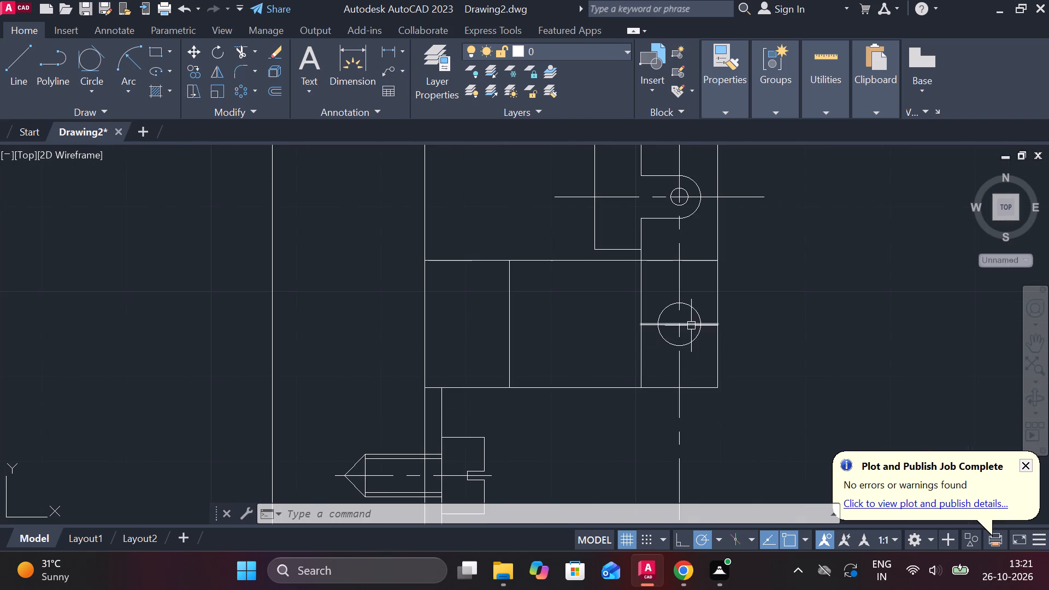
click(691, 326)
click(641, 323)
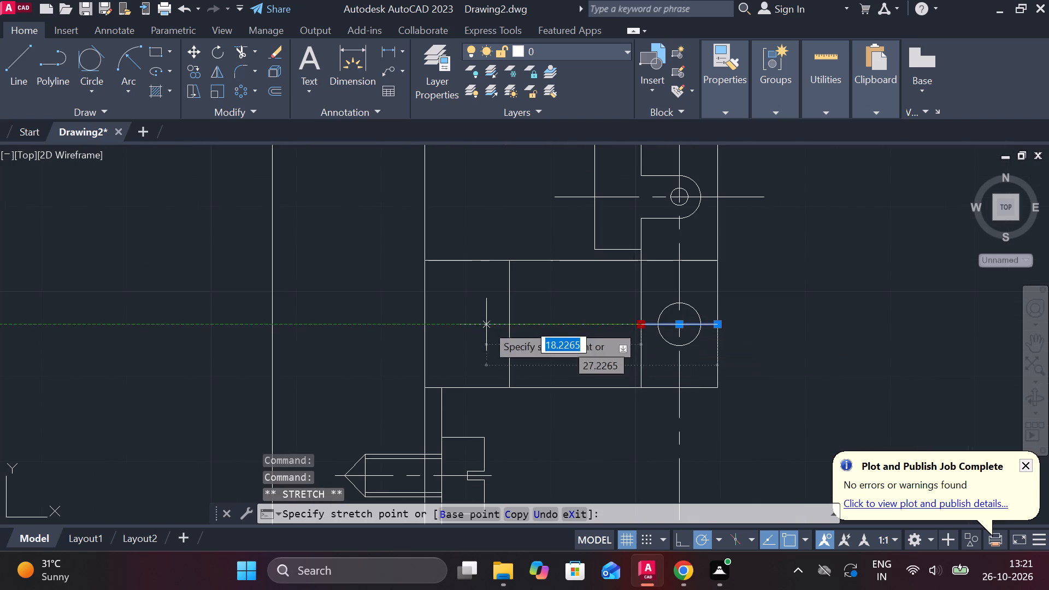
middle_drag(492, 327, 547, 328)
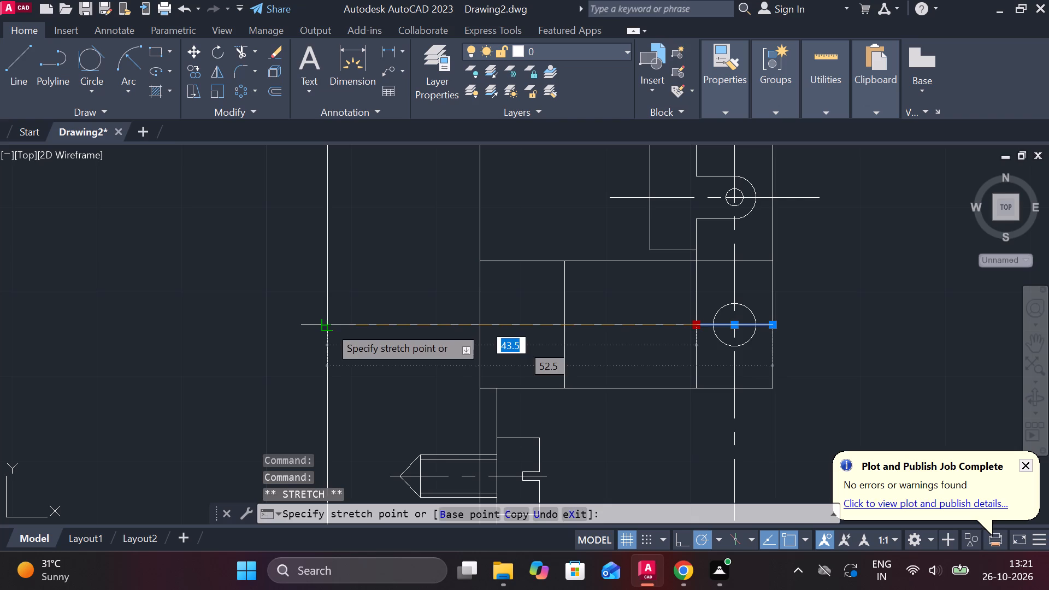
click(328, 326)
key(Escape)
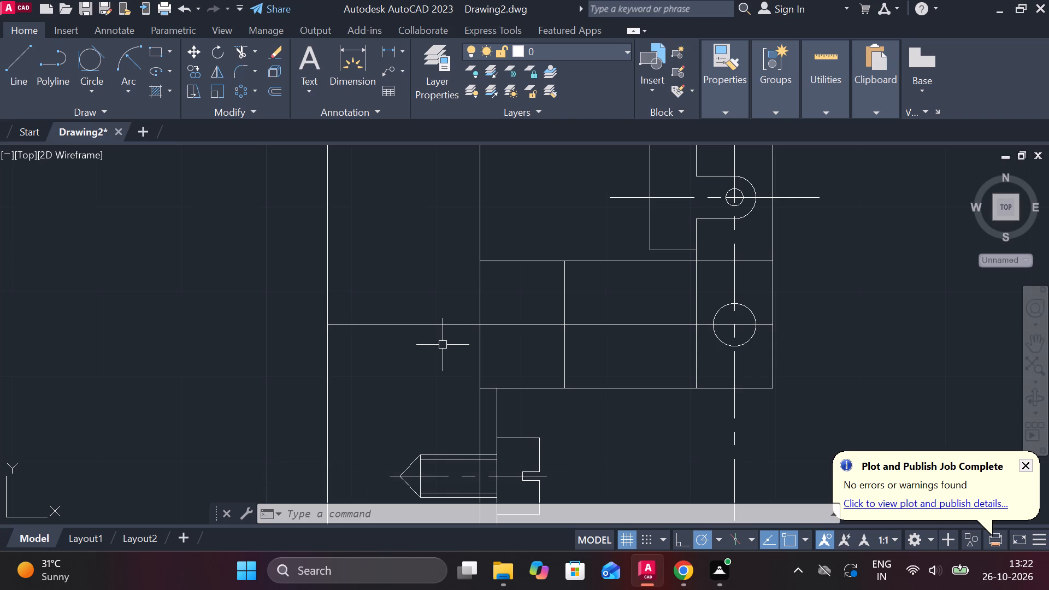
Trim away the upper screw's shank, pointed tip and centreline where they lie inside the back plate and the bracket's thin flange.
scroll(443, 345, down, 2)
middle_drag(413, 239, 459, 458)
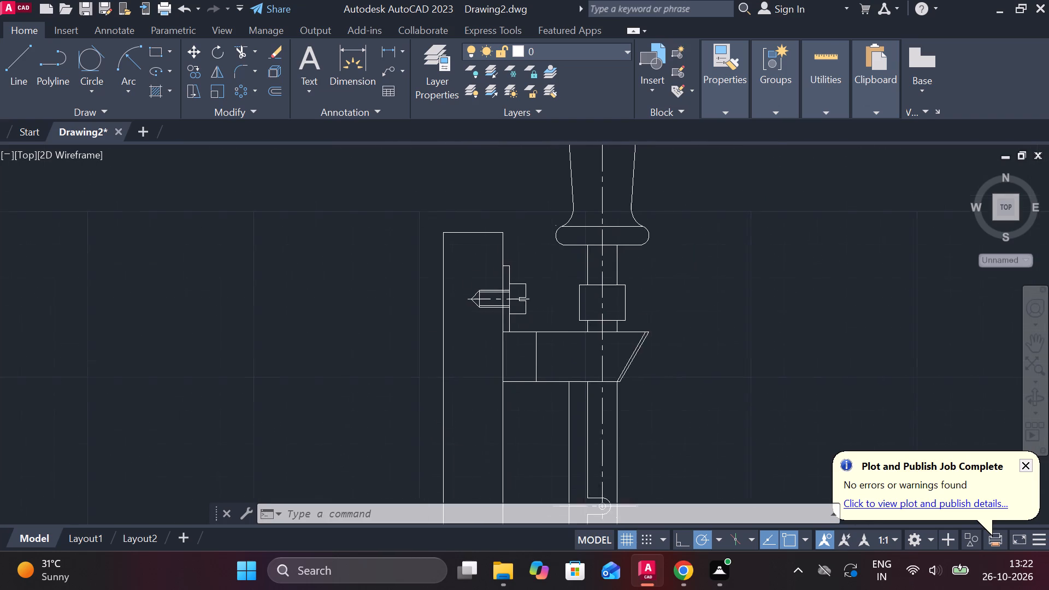
middle_drag(459, 458, 463, 445)
scroll(490, 295, up, 2)
text(TR)
key(space)
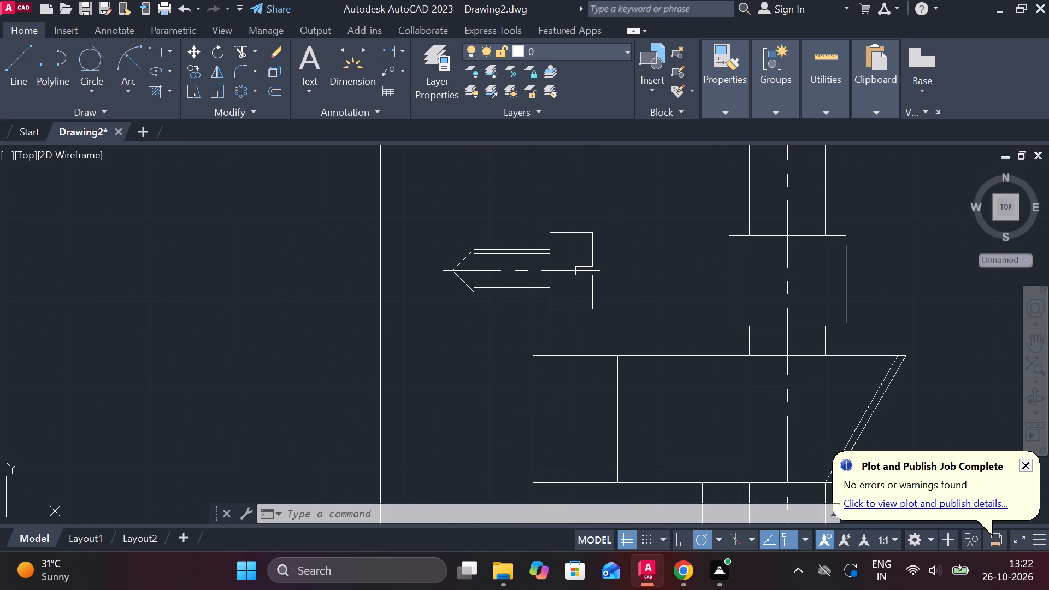
drag(491, 190, 515, 386)
drag(443, 233, 458, 323)
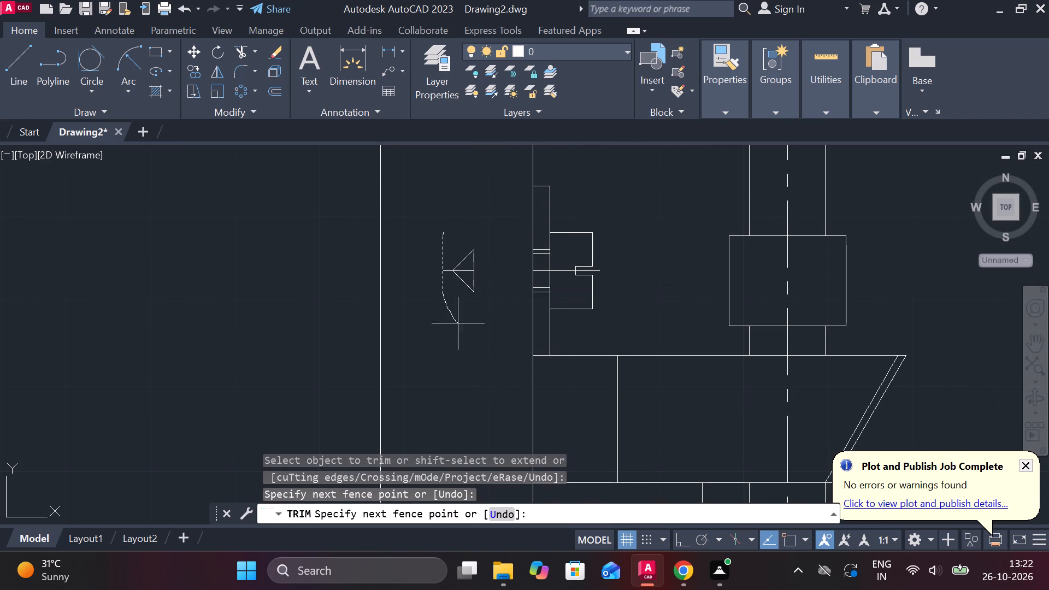
drag(458, 323, 439, 259)
click(464, 267)
click(449, 276)
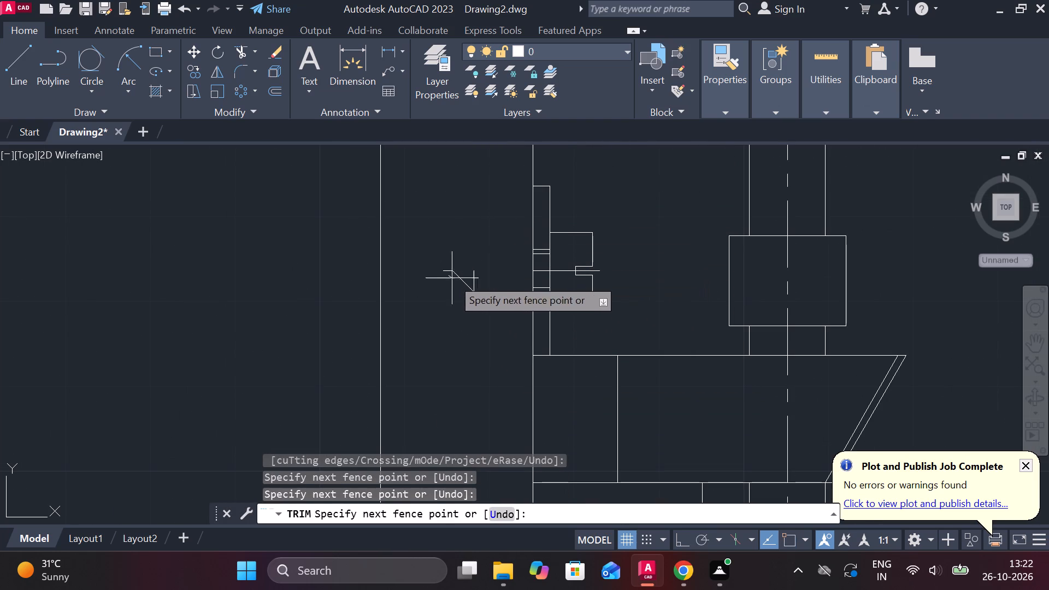
click(476, 282)
click(447, 271)
scroll(549, 264, up, 3)
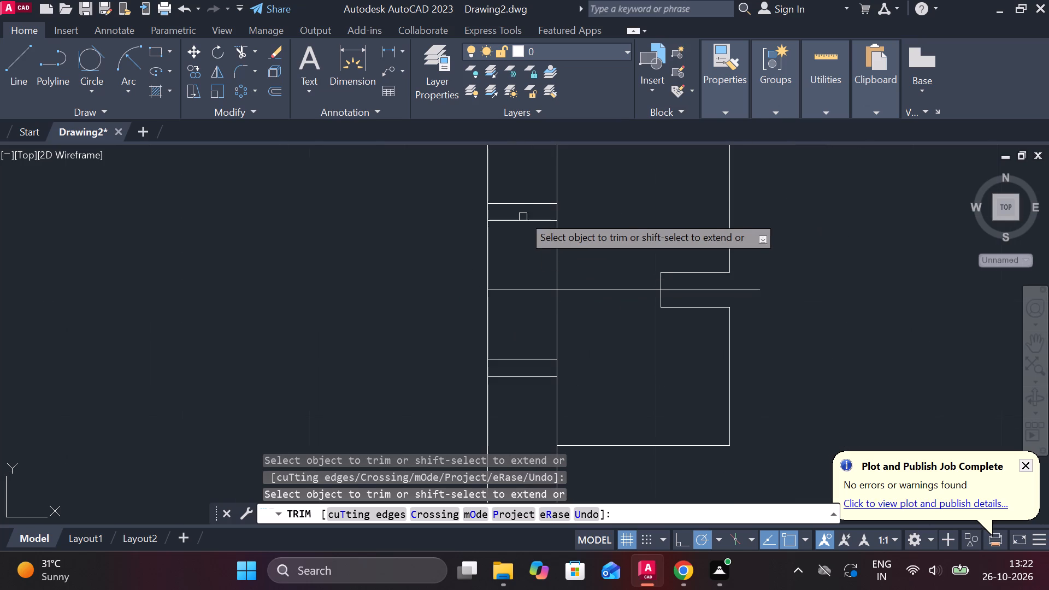
drag(517, 175, 523, 397)
scroll(550, 377, down, 2)
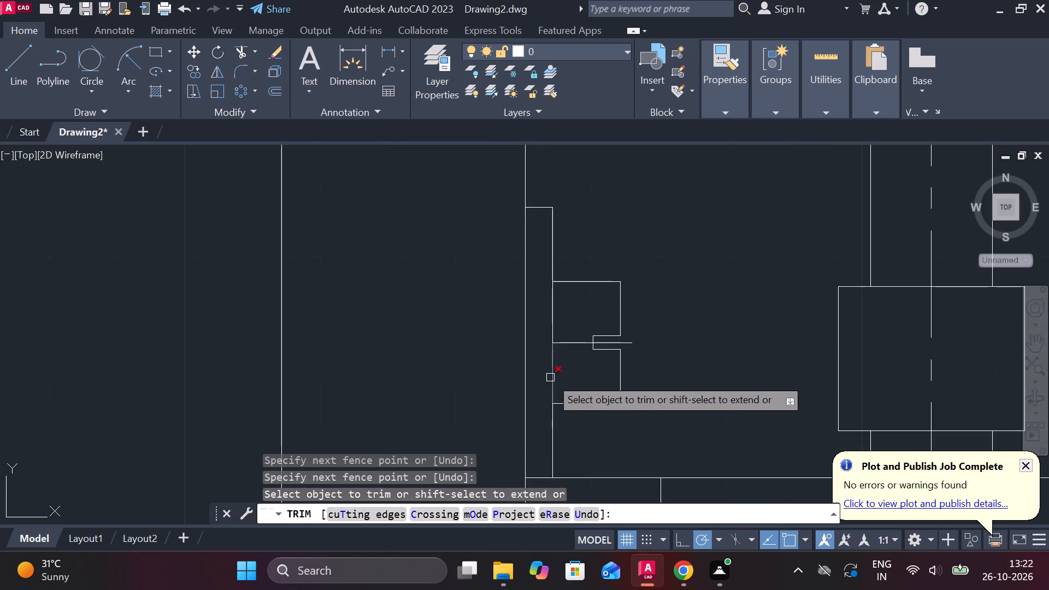
scroll(626, 370, down, 2)
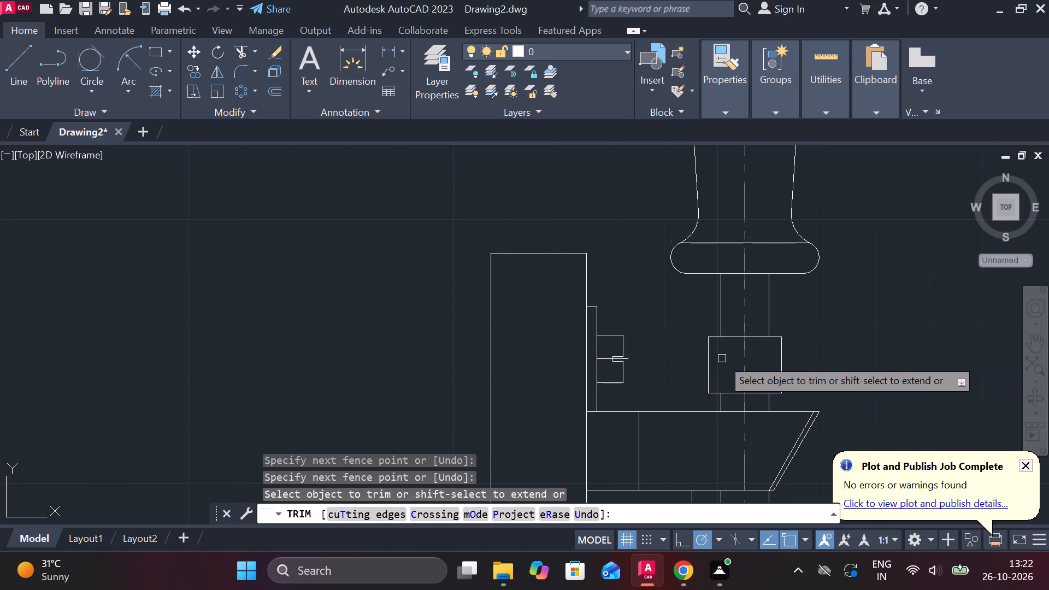
key(Escape)
Erase the leftover vertical centreline standing apart from the assembly.
scroll(832, 369, down, 2)
middle_drag(823, 376, 376, 118)
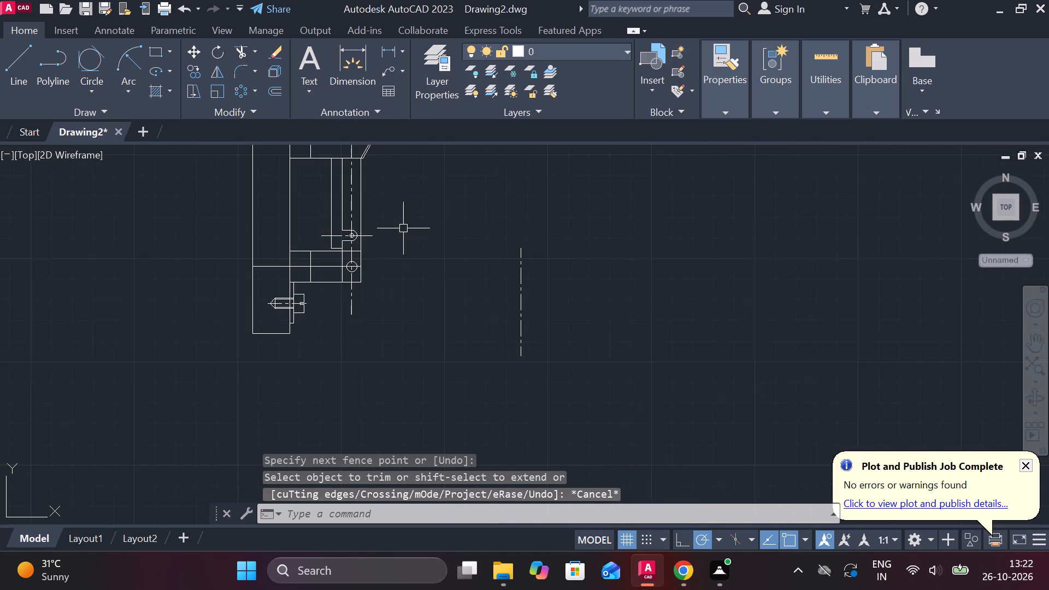
middle_drag(408, 281, 454, 296)
drag(675, 353, 475, 244)
click(446, 214)
key(r)
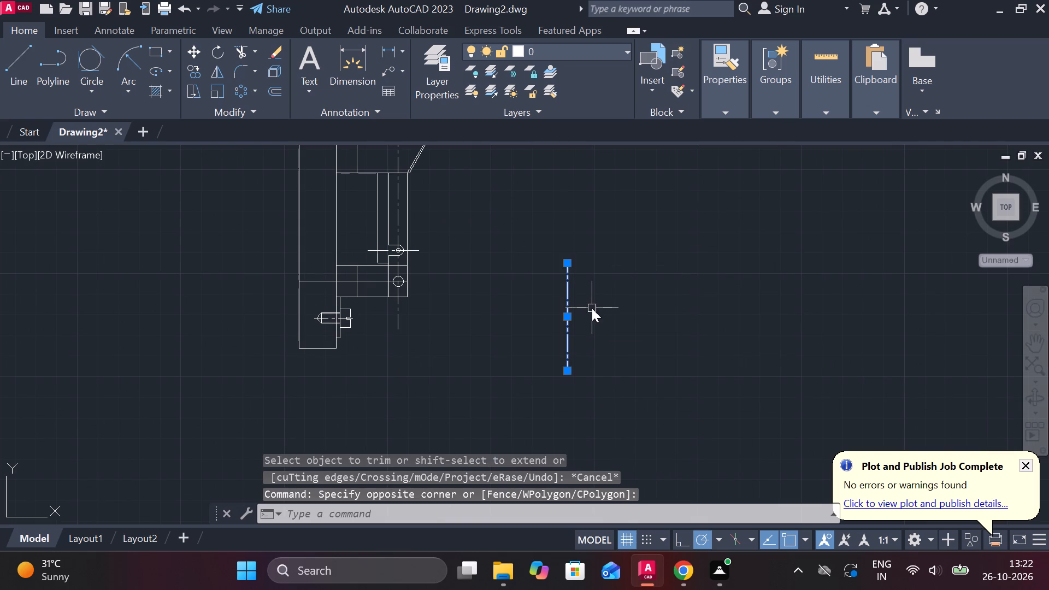
key(BackSpace)
text(E)
key(space)
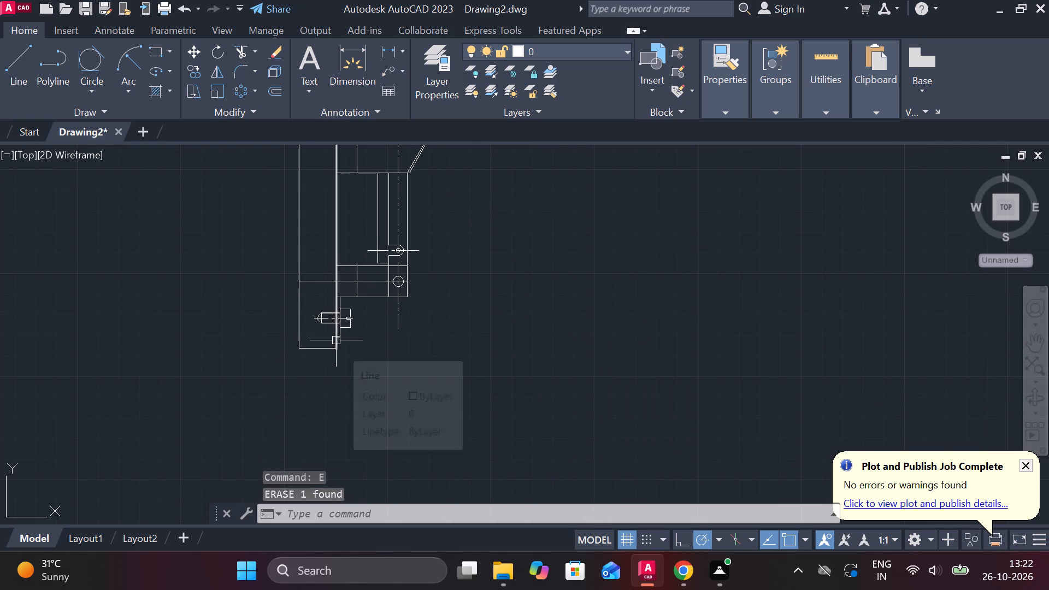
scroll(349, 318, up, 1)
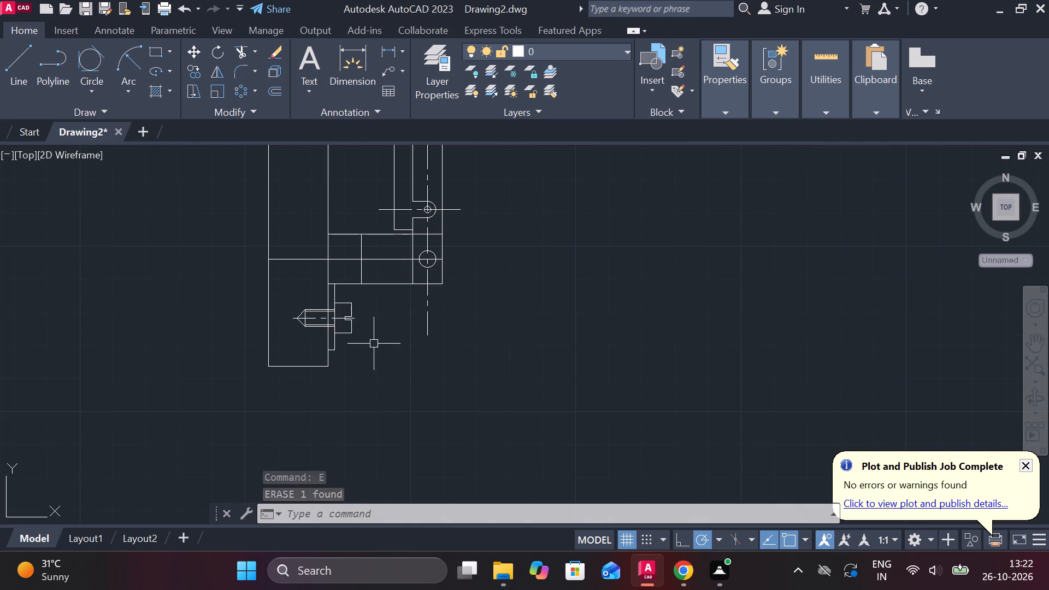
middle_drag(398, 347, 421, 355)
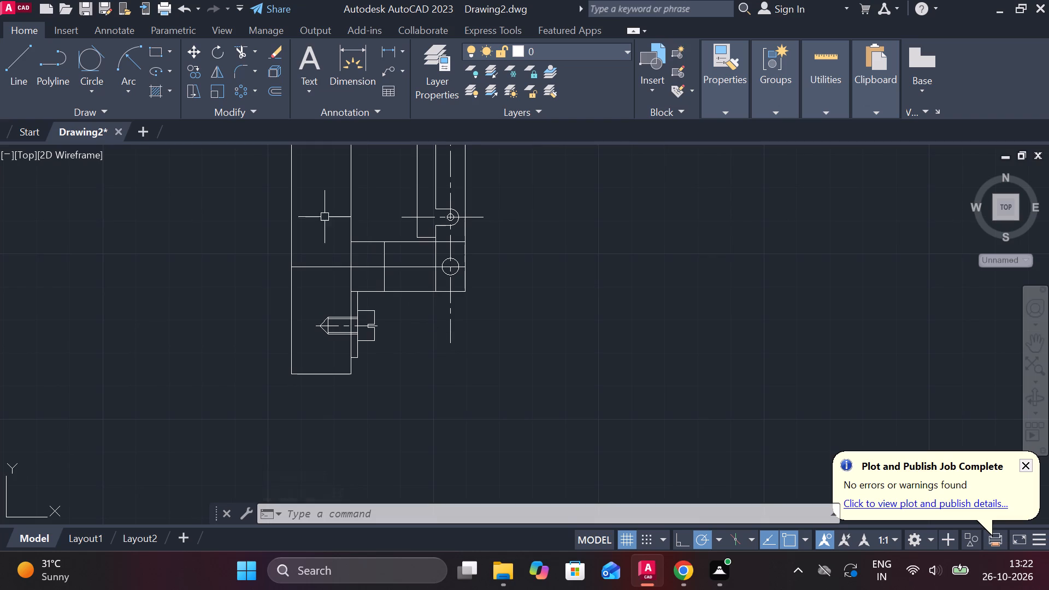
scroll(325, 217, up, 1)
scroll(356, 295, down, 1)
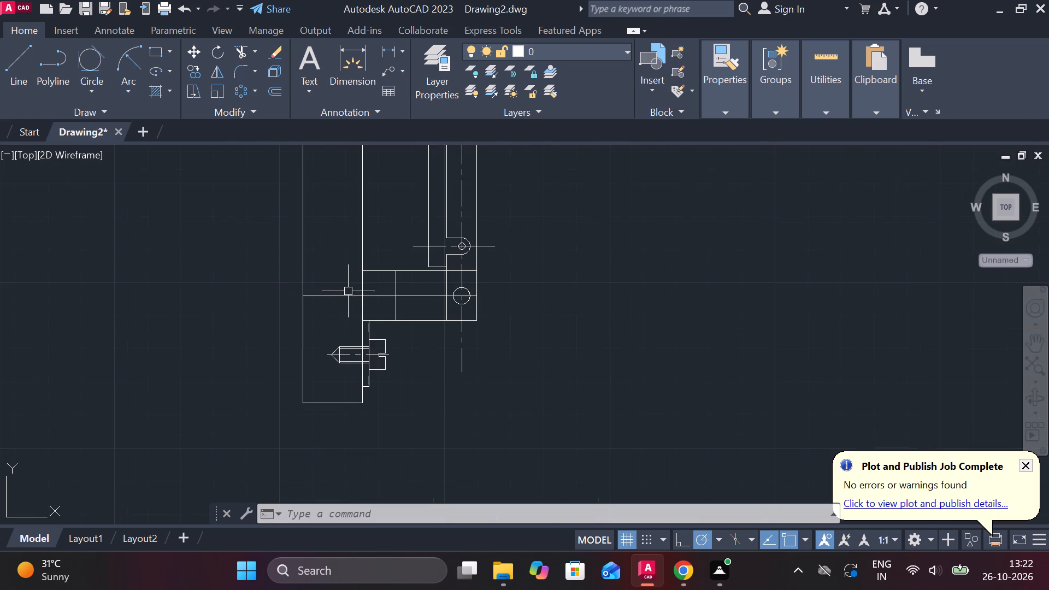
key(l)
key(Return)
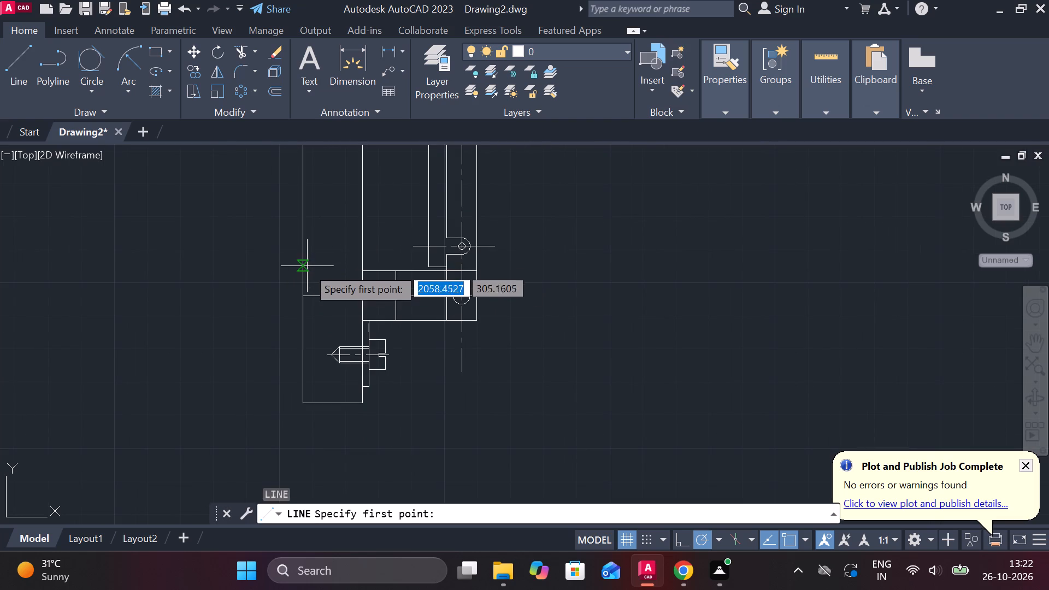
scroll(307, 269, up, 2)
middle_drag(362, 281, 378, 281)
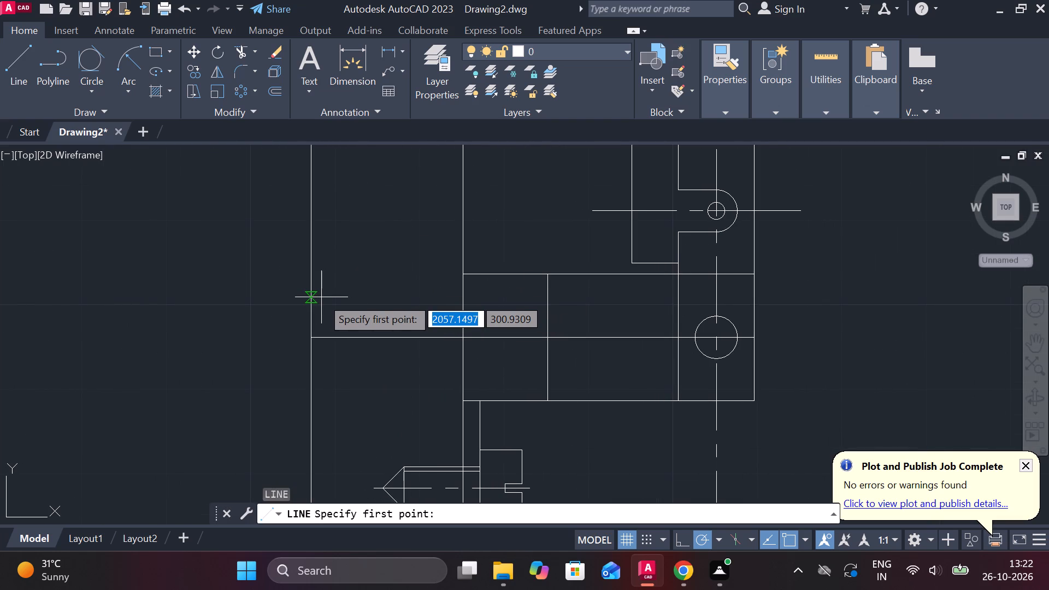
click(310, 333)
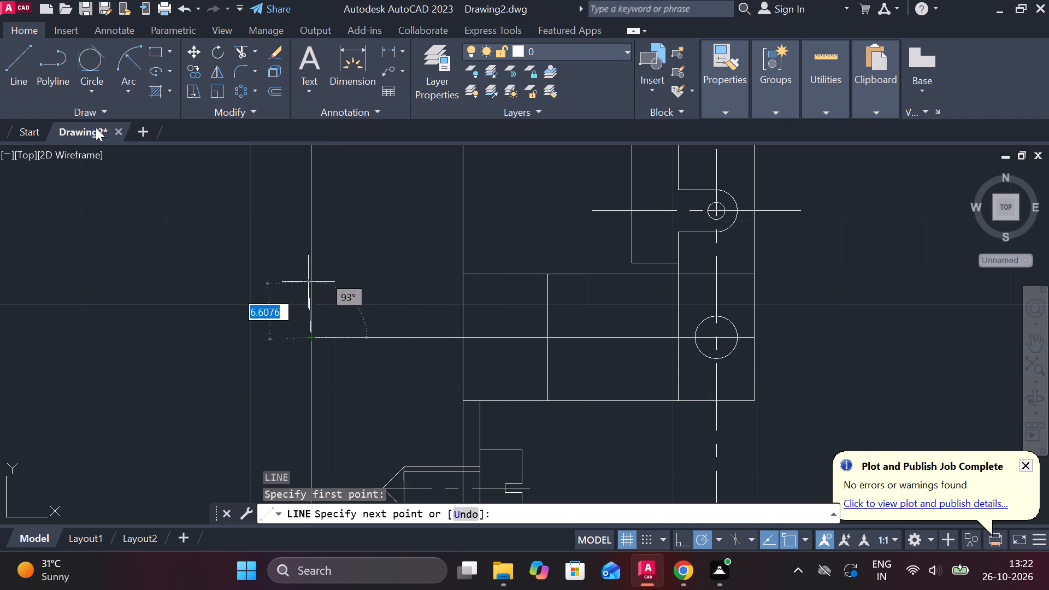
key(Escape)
Draw two horizontal lines from the top and bottom of the lower bracket's round hole to beyond the back plate's far edge.
scroll(305, 327, down, 2)
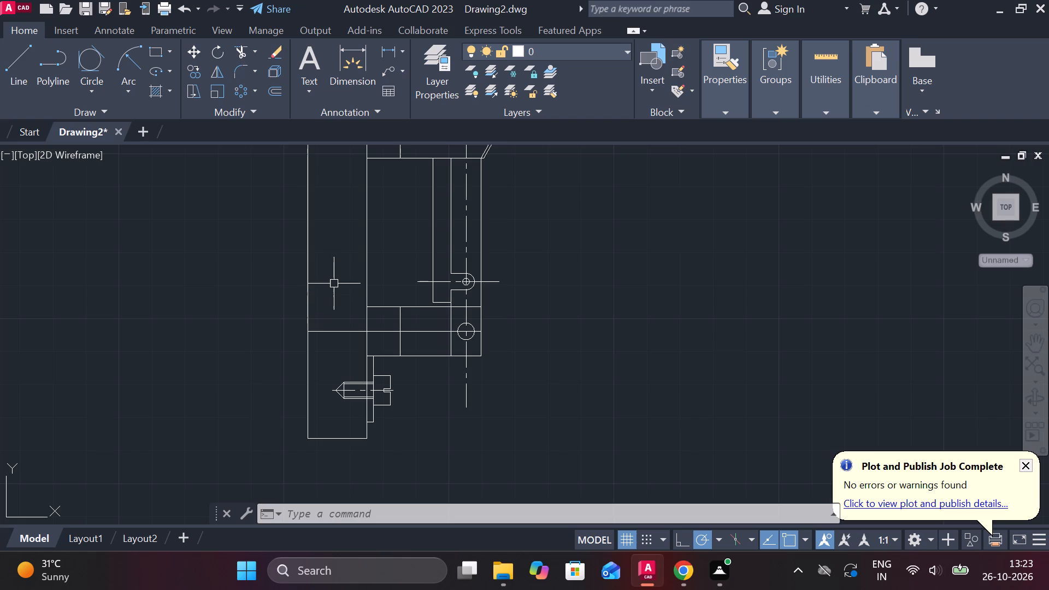
scroll(465, 294, up, 1)
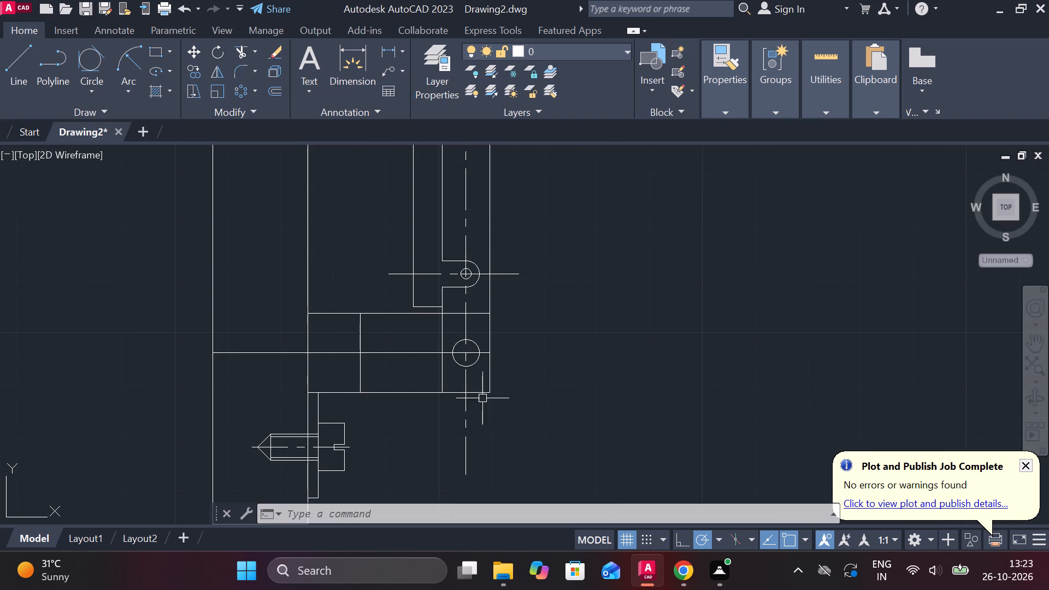
middle_drag(472, 359, 519, 358)
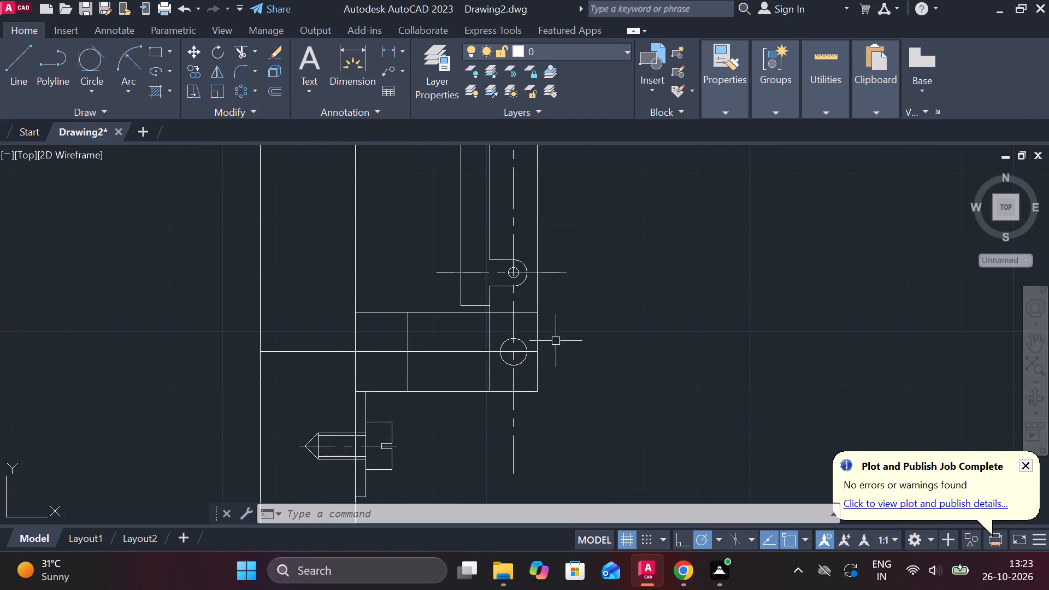
key(l)
key(Return)
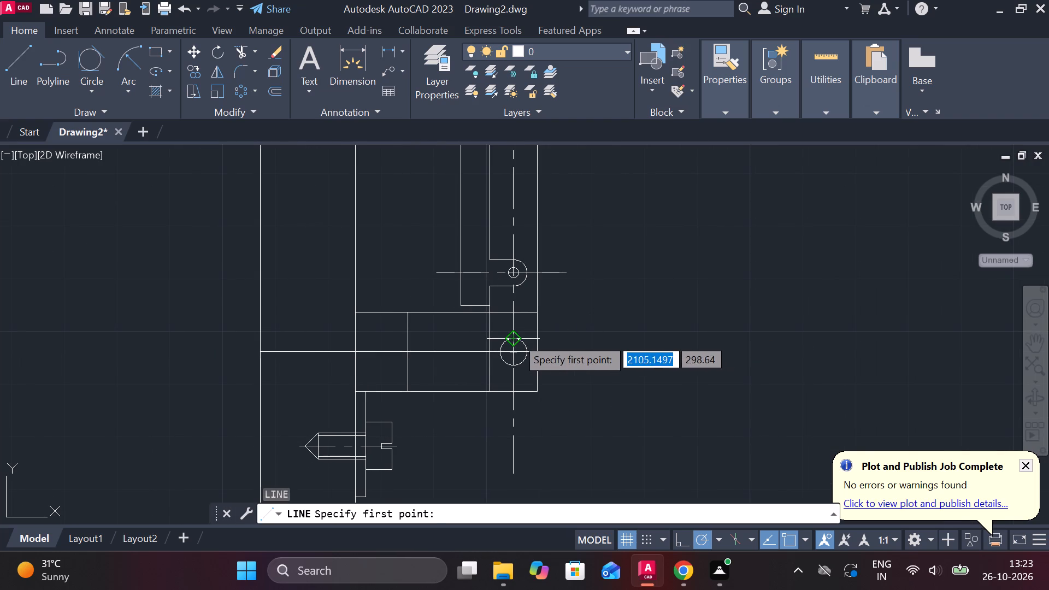
click(516, 338)
middle_drag(284, 335, 345, 333)
click(242, 327)
key(Escape)
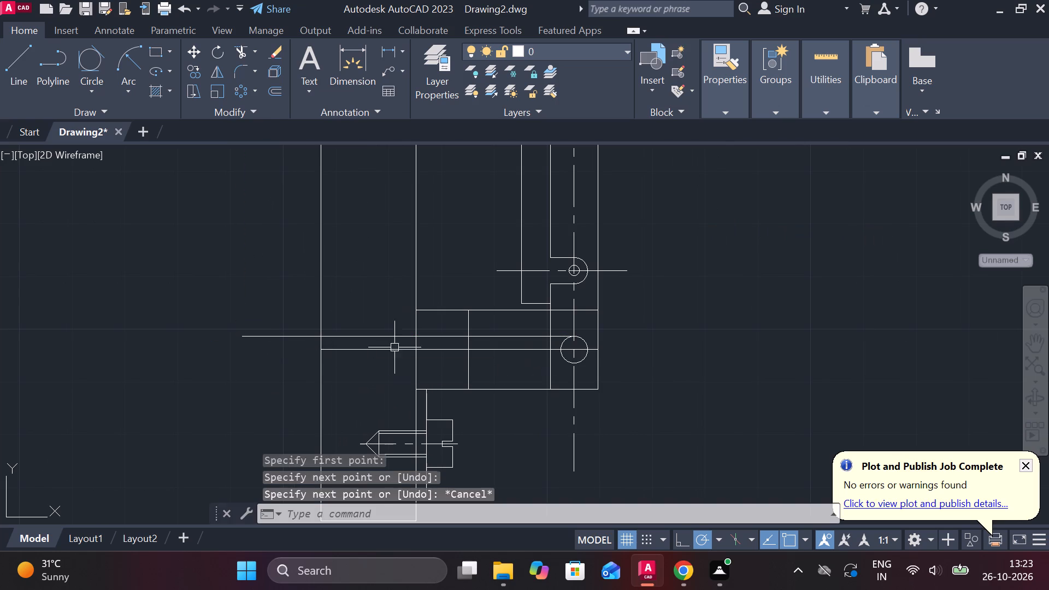
key(v)
key(Escape)
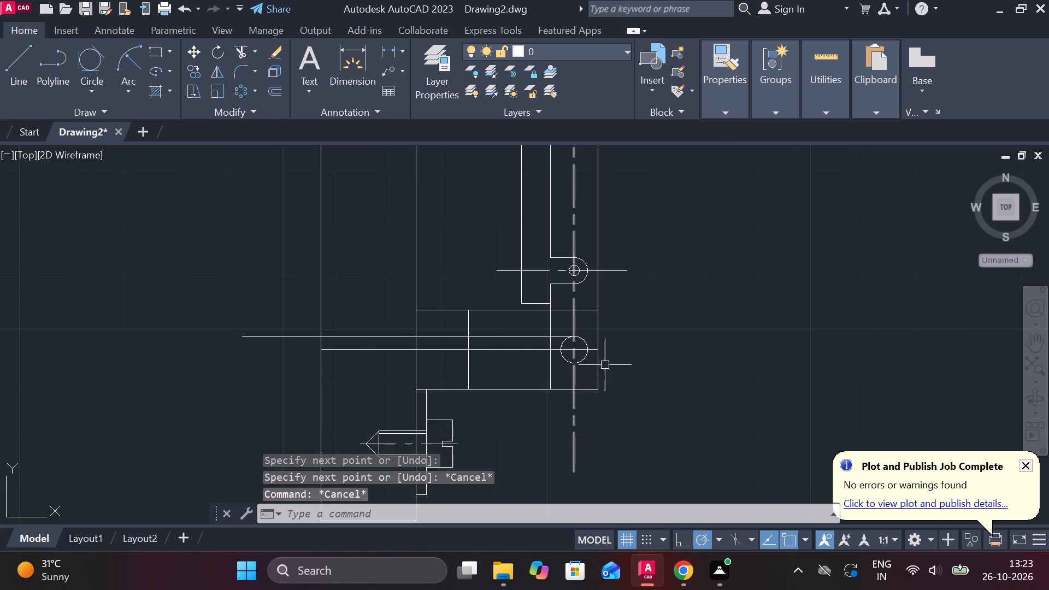
key(space)
click(570, 366)
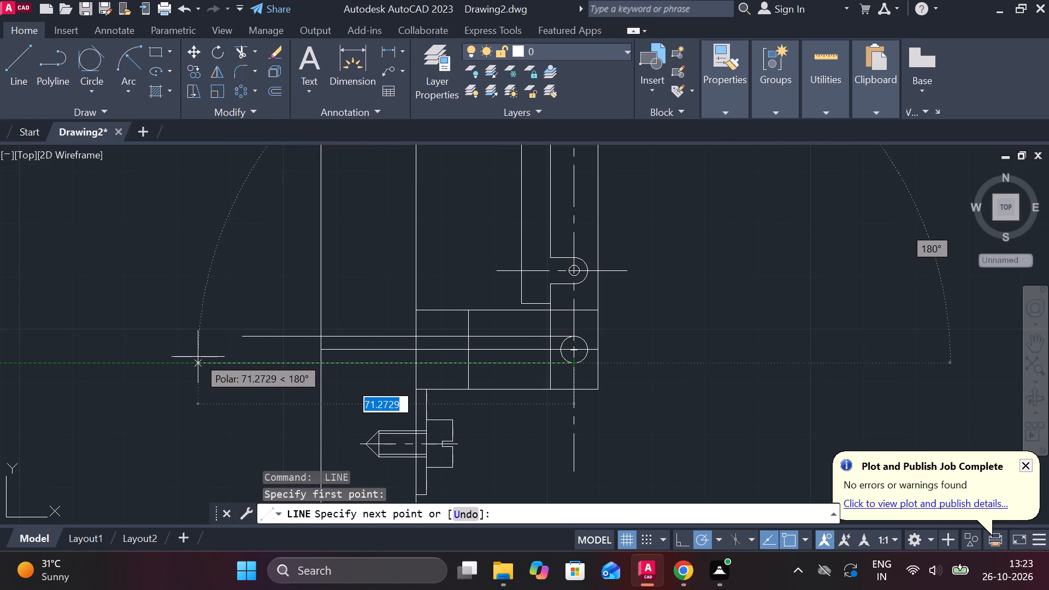
click(215, 357)
key(Escape)
Trim the ends of the two horizontal lines that project past the back plate's far edge.
middle_drag(319, 393, 411, 385)
text(TR)
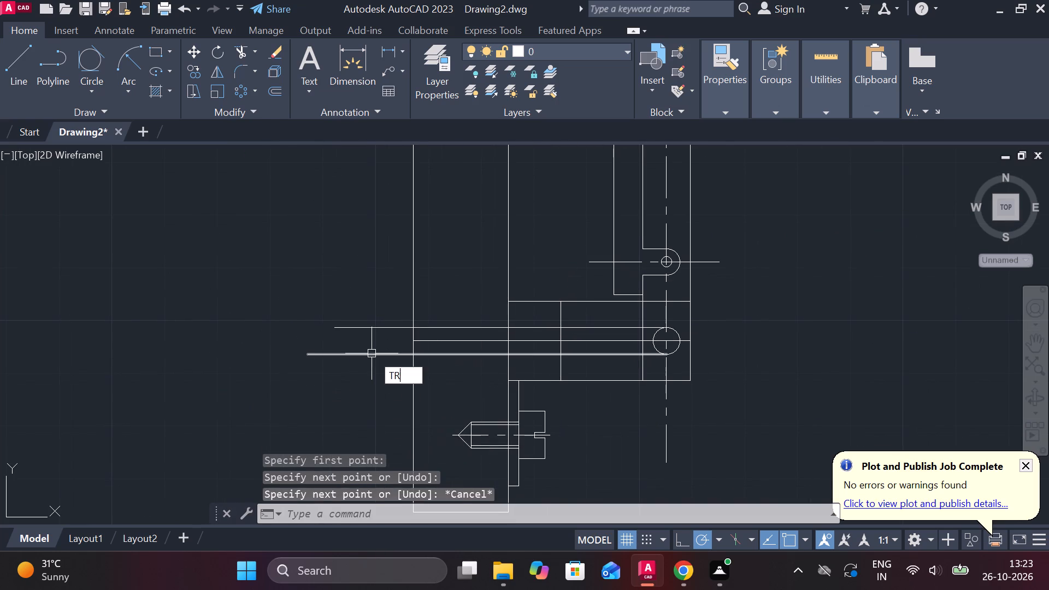
key(space)
drag(374, 297, 381, 397)
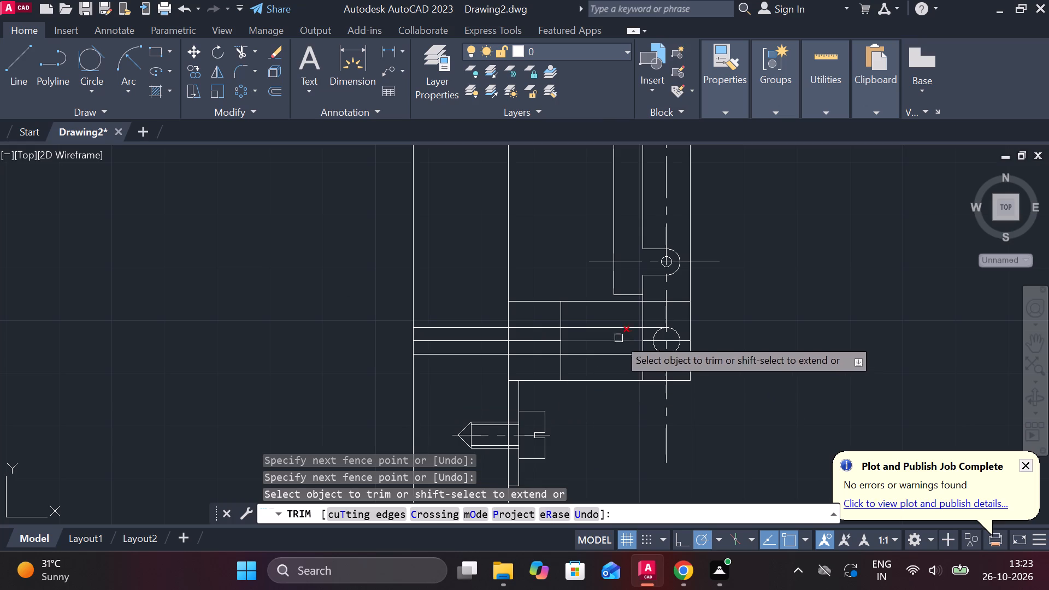
key(Escape)
Trim the two horizontal lines between the back plate and the lower bracket's first inner vertical line.
key(t)
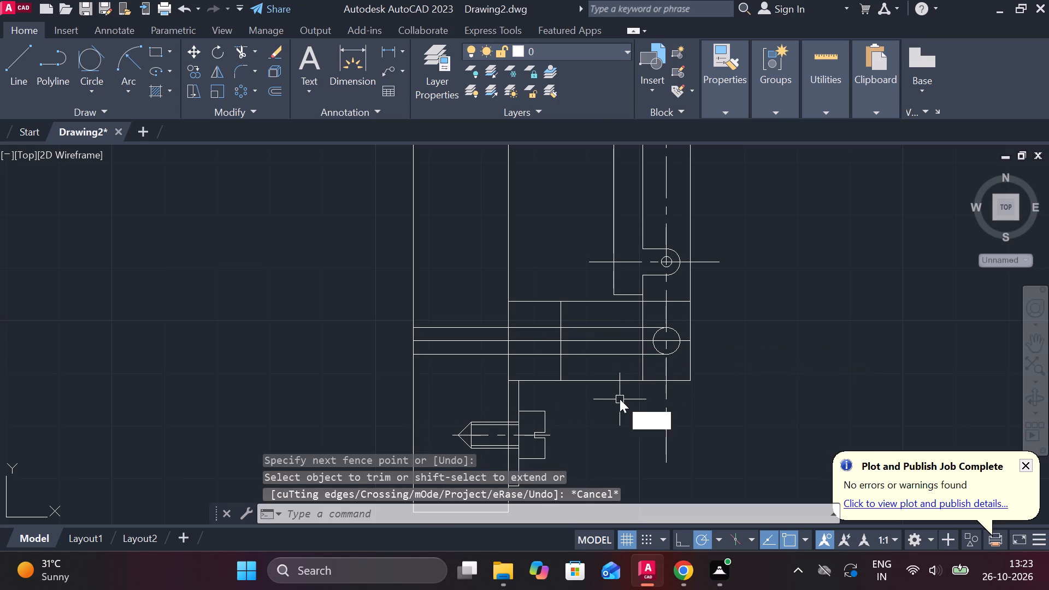
text(R)
key(space)
click(519, 326)
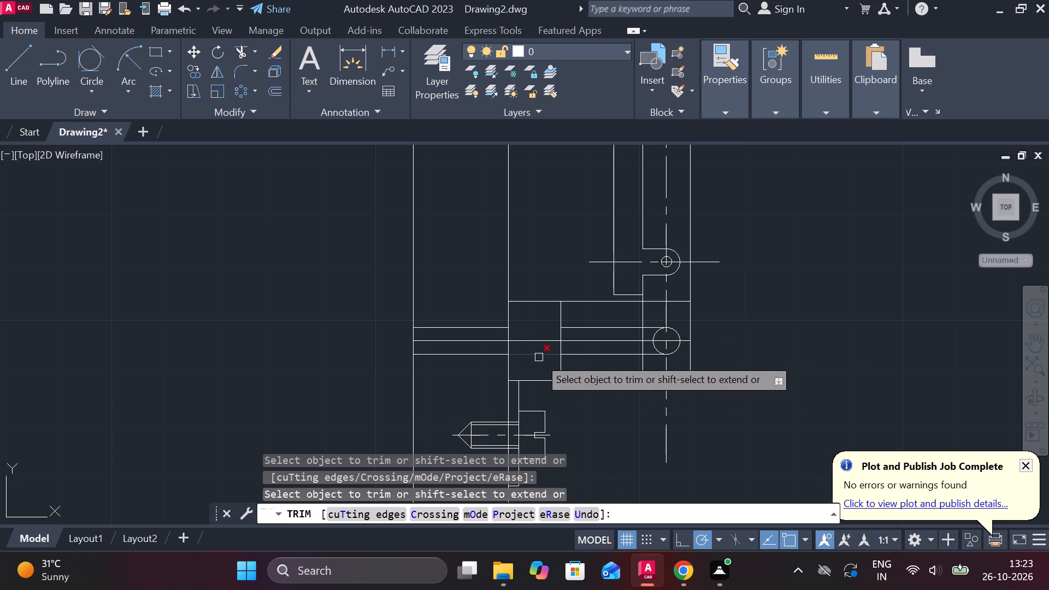
click(539, 357)
key(Escape)
Erase the two remaining horizontal line pieces running from the lower bracket's inner vertical line to the round hole.
click(594, 326)
click(607, 352)
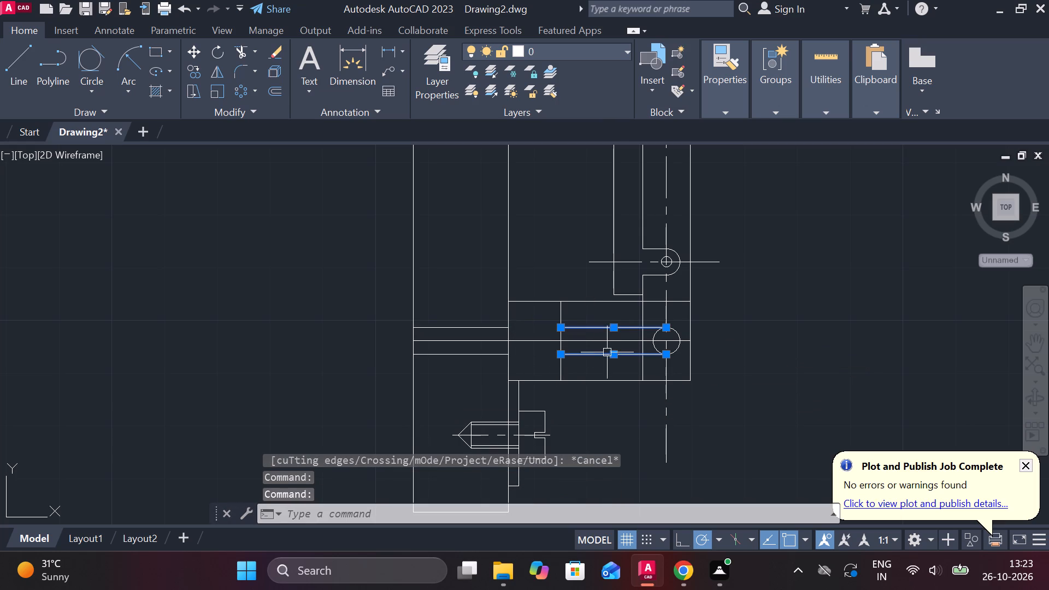
key(e)
key(space)
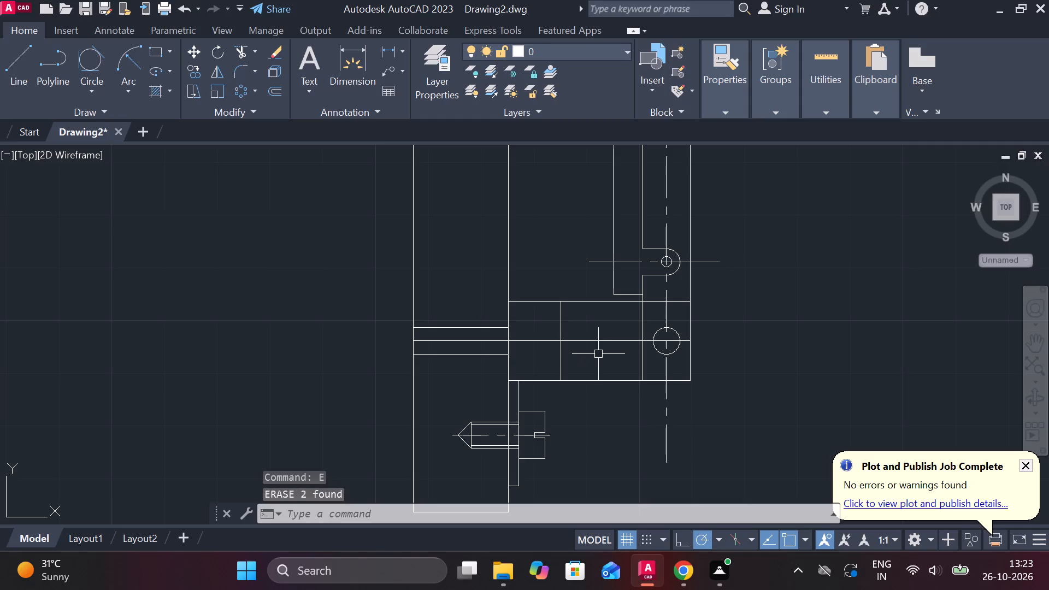
click(616, 346)
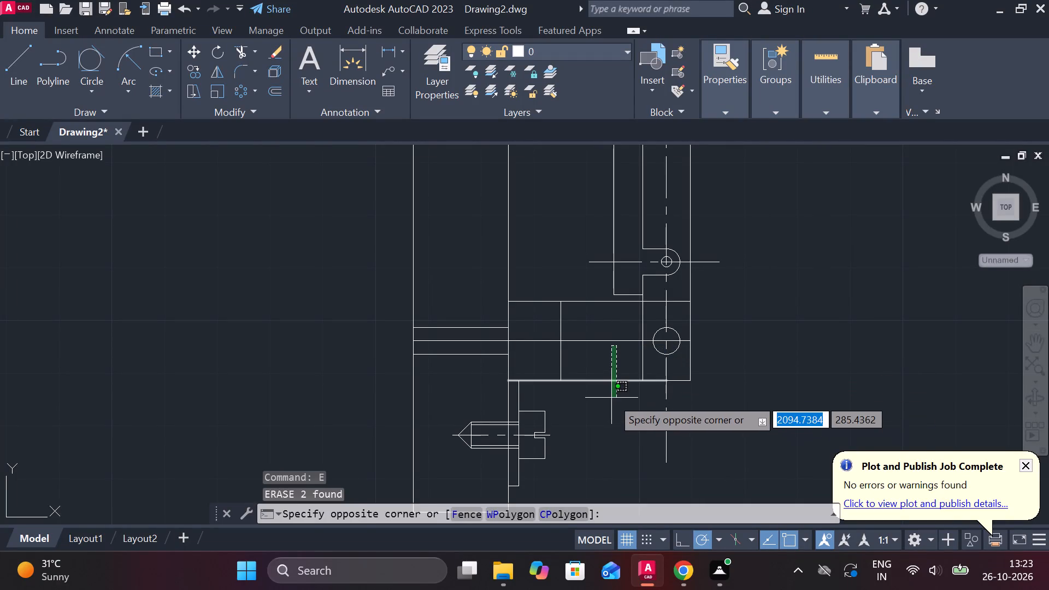
key(Escape)
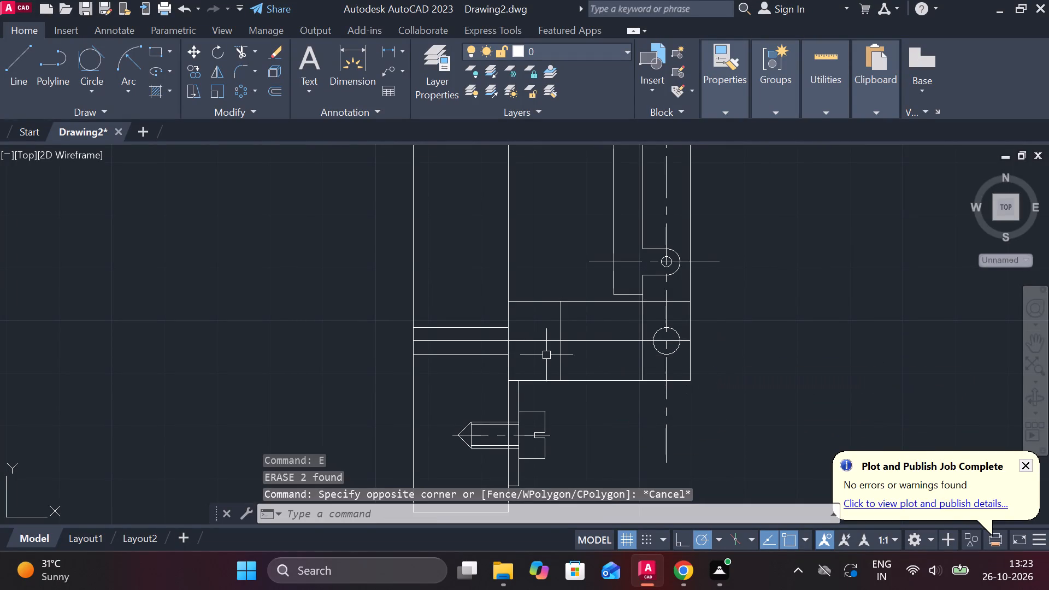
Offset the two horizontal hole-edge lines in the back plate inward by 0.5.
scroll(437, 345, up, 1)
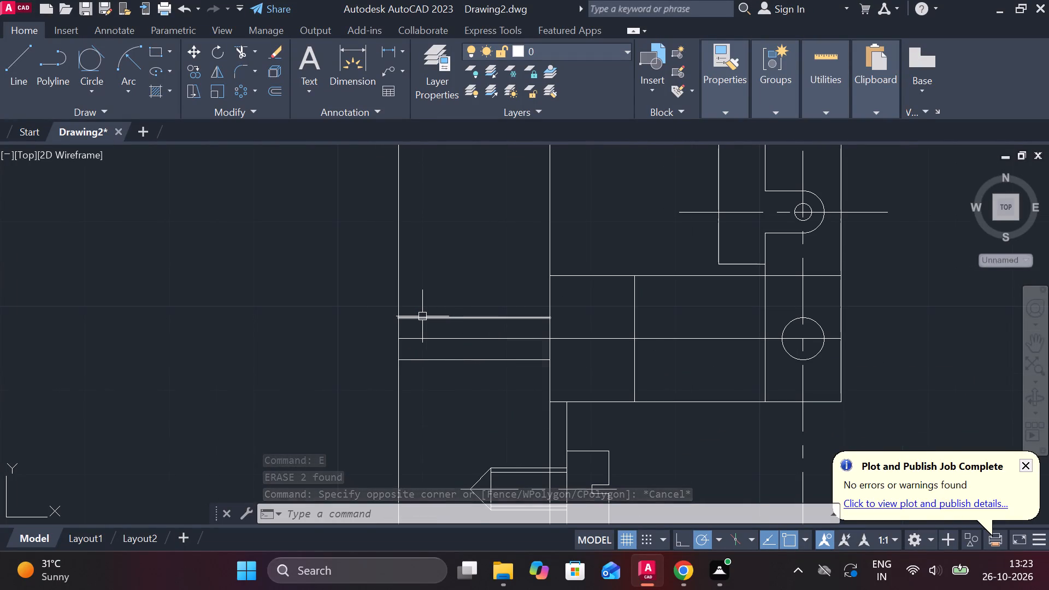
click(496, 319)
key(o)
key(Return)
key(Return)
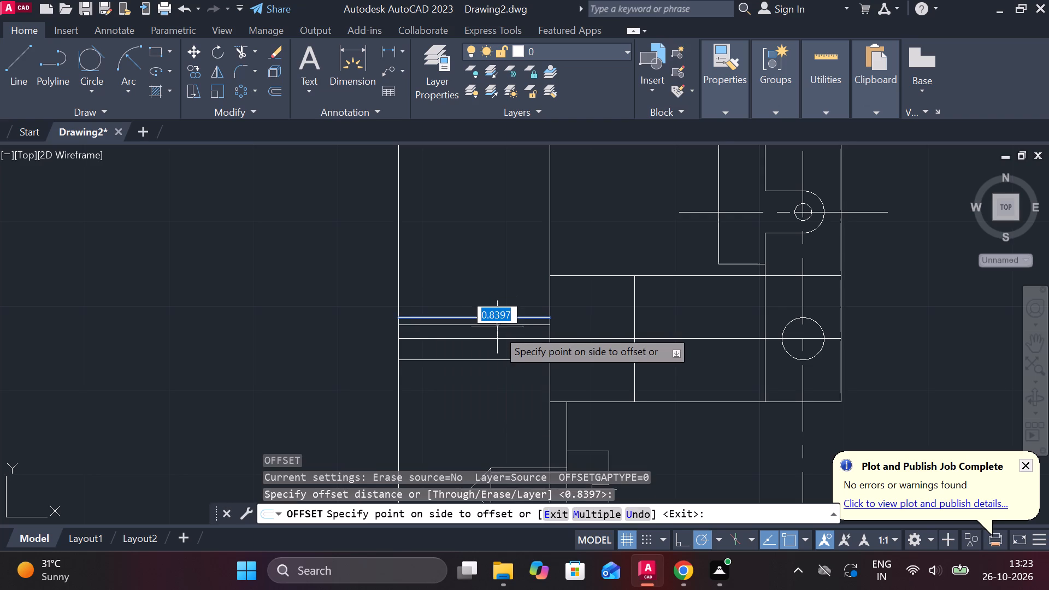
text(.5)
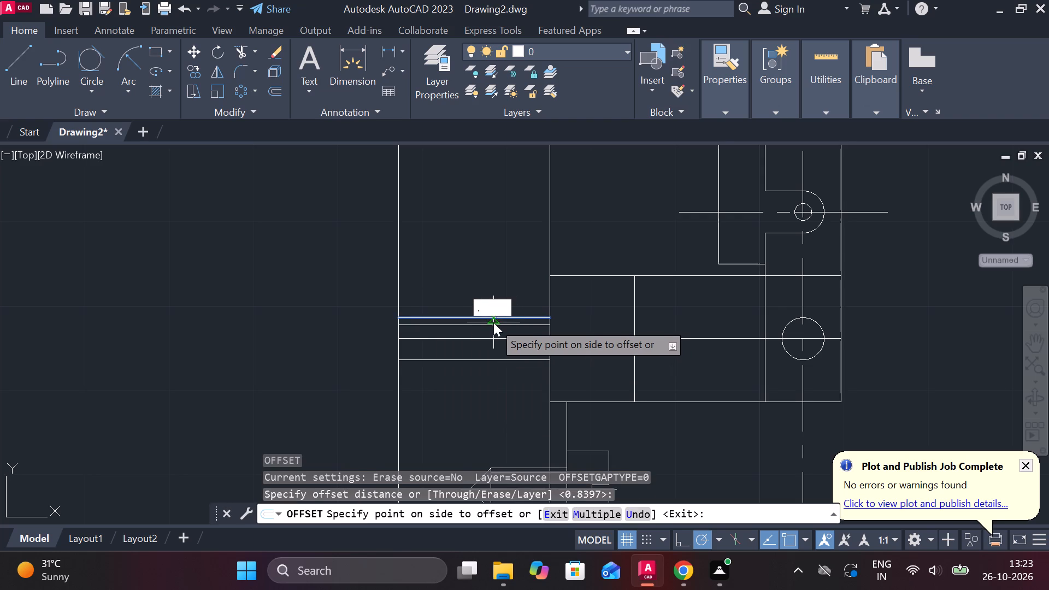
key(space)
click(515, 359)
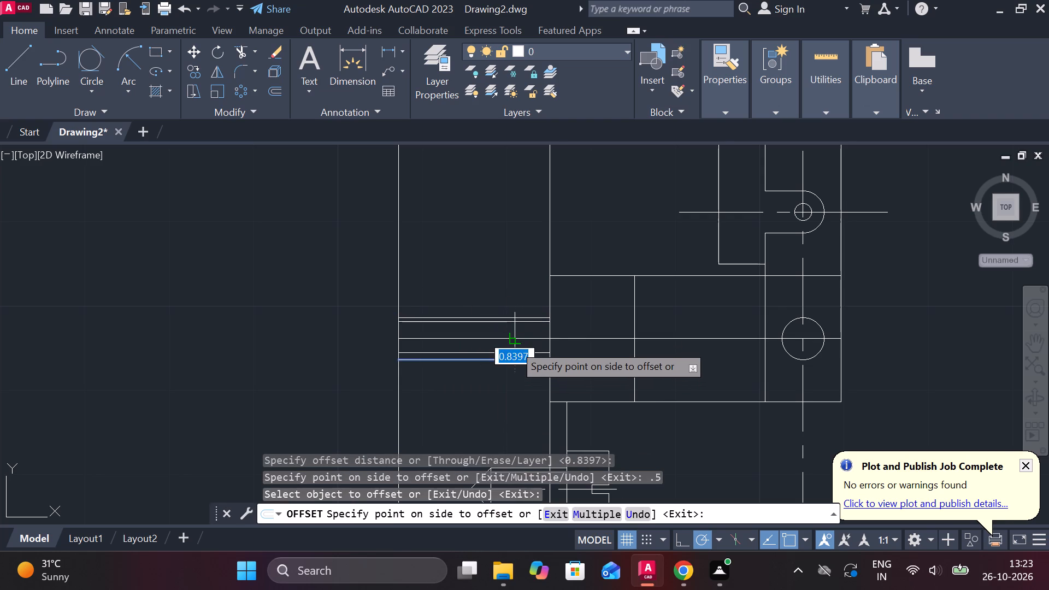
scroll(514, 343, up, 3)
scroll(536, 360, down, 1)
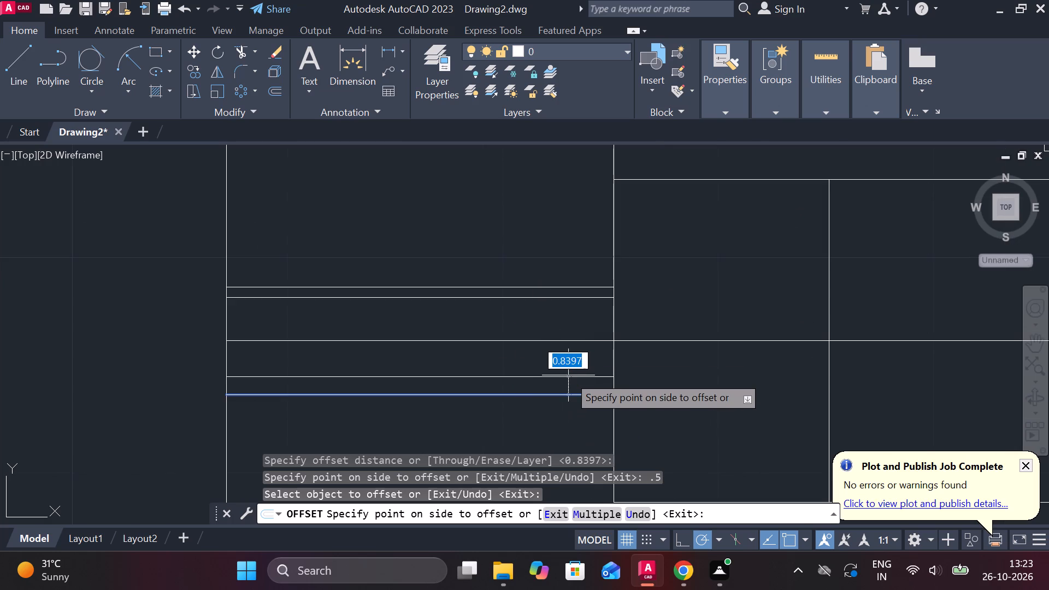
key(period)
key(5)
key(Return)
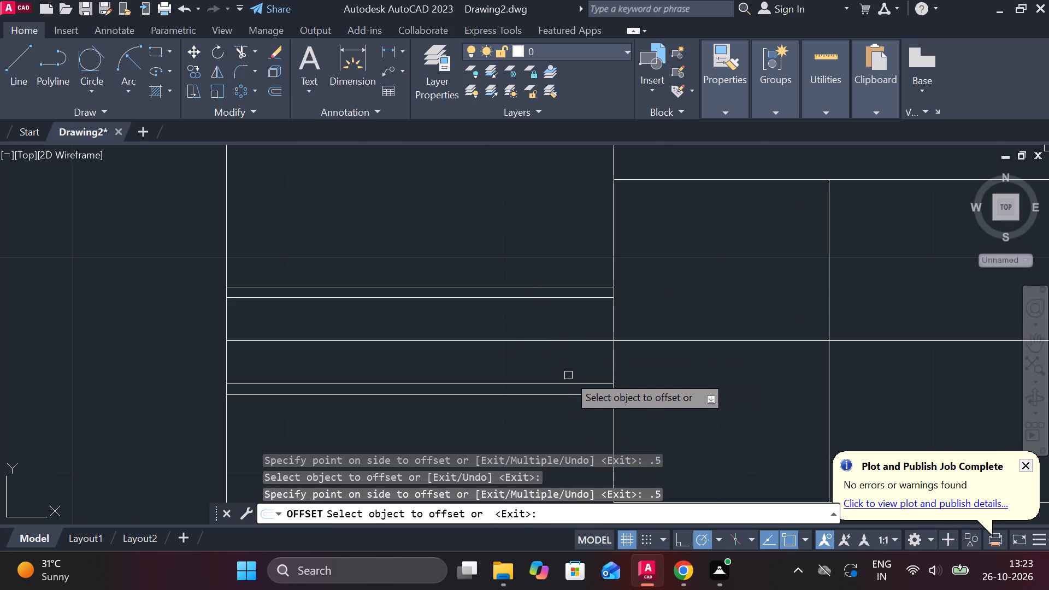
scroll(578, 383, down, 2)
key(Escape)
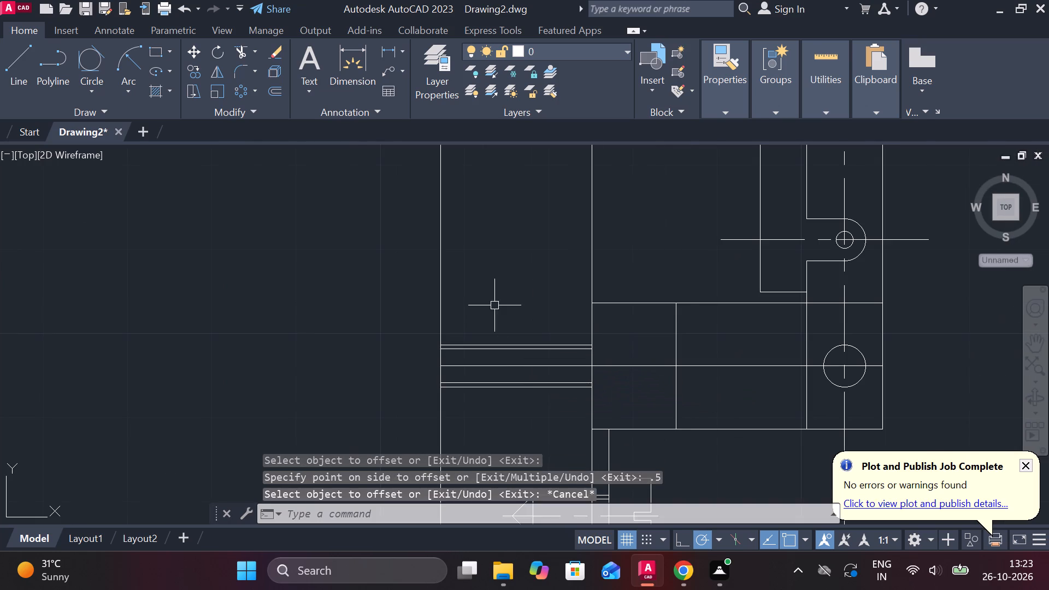
Erase the four horizontal hole-edge lines in the back plate, leaving only the centreline.
scroll(494, 305, down, 2)
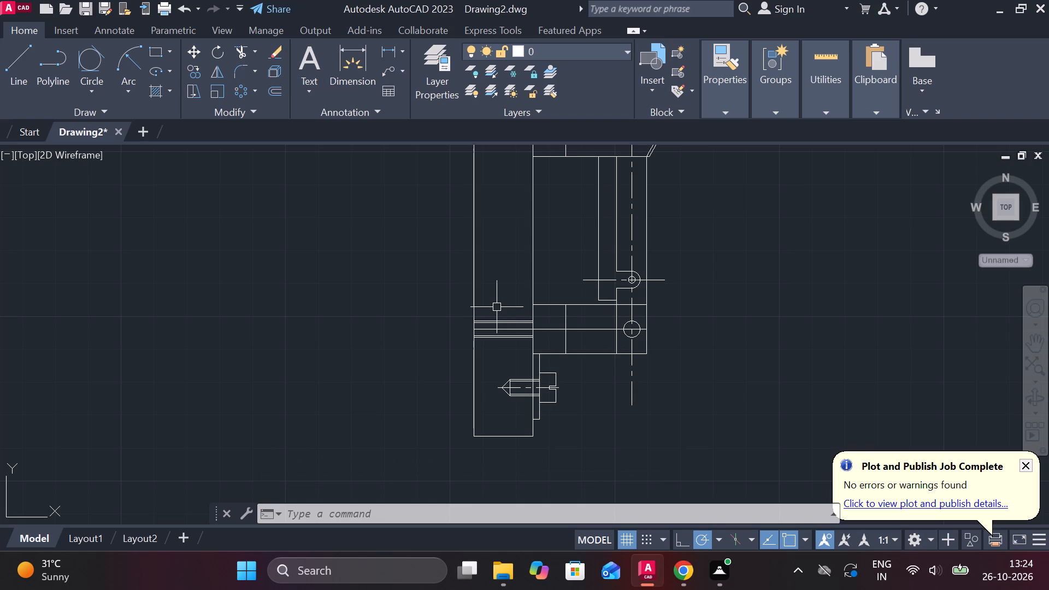
click(498, 344)
click(498, 340)
scroll(498, 334, up, 2)
click(506, 352)
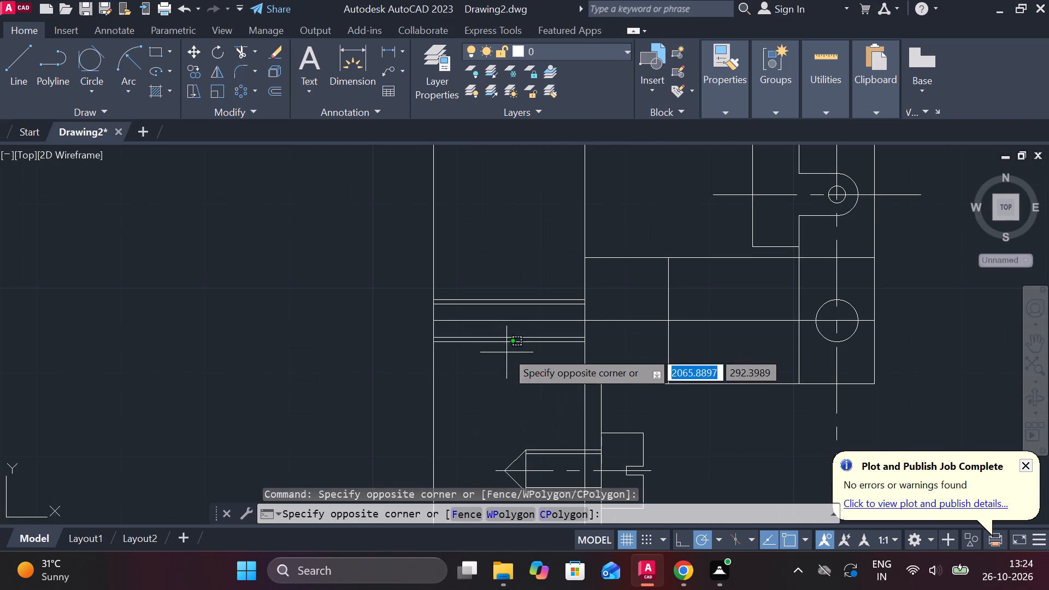
click(501, 333)
click(504, 304)
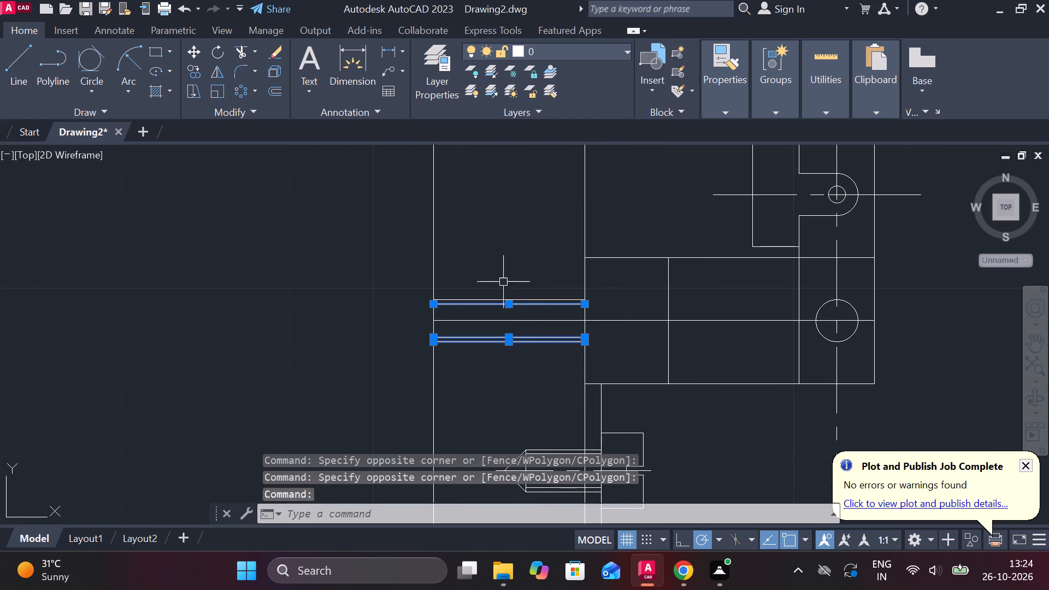
click(496, 298)
text(E)
key(space)
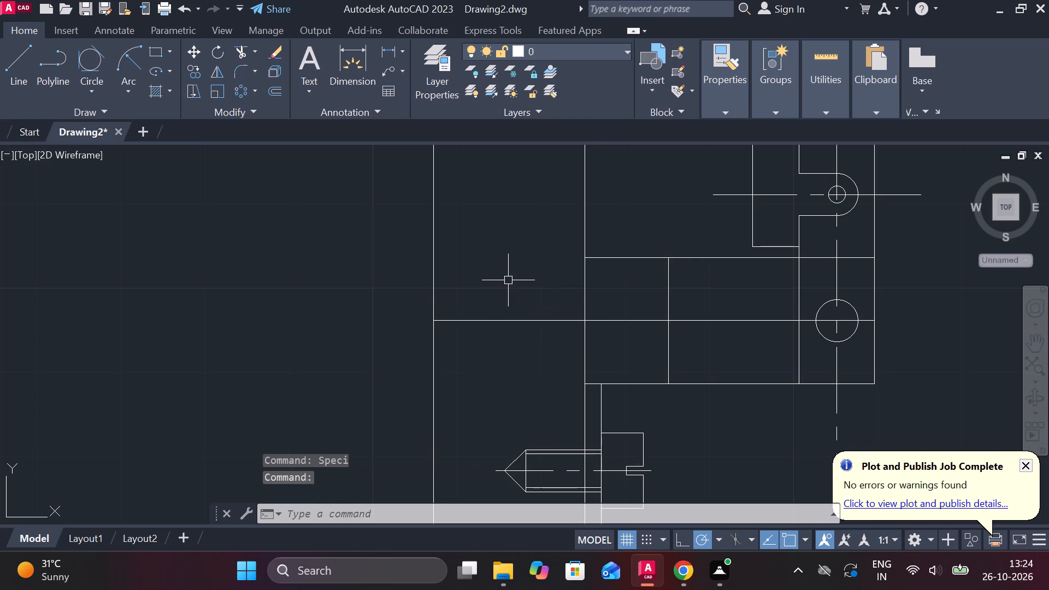
Move the side view of the separate pointed screw from the loose parts to beside the assembly's back plate, near the lower bracket's centreline.
scroll(519, 292, down, 7)
middle_drag(329, 273, 529, 286)
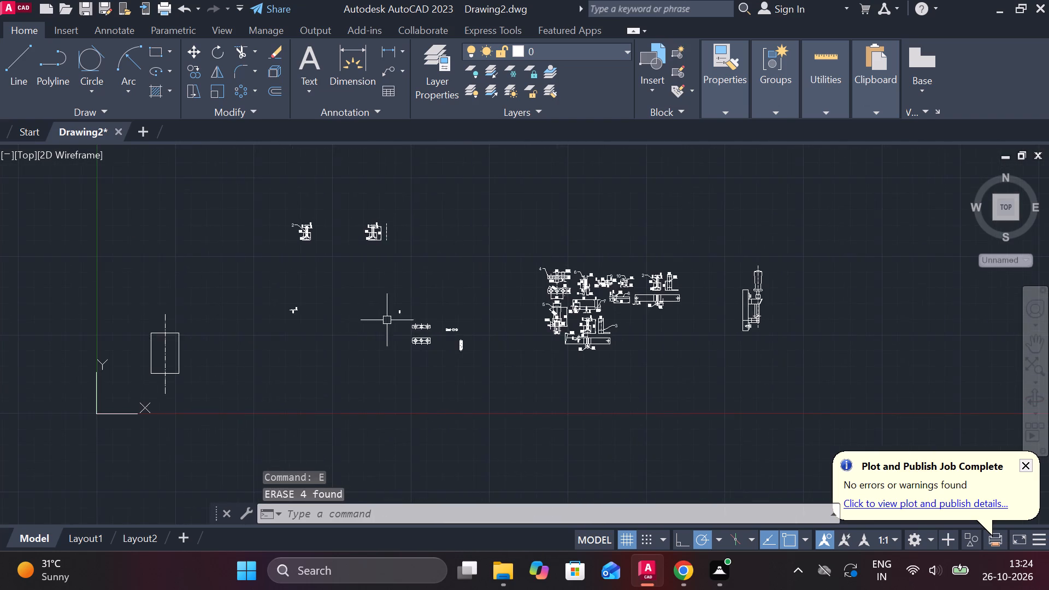
scroll(361, 248, up, 4)
scroll(405, 260, down, 3)
scroll(500, 387, up, 3)
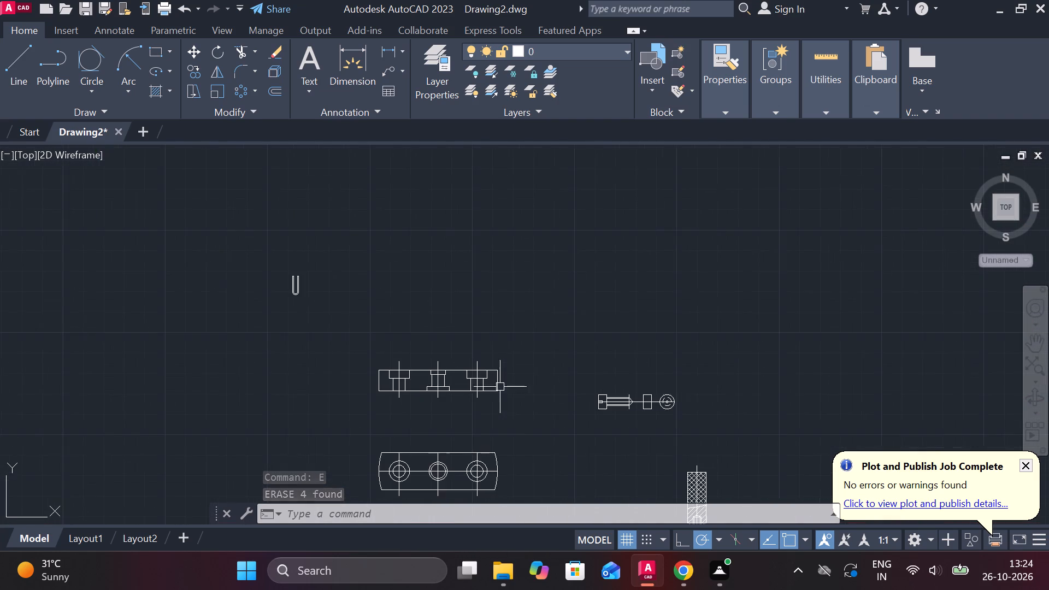
middle_drag(534, 416, 388, 361)
scroll(522, 376, up, 3)
middle_drag(589, 382, 605, 388)
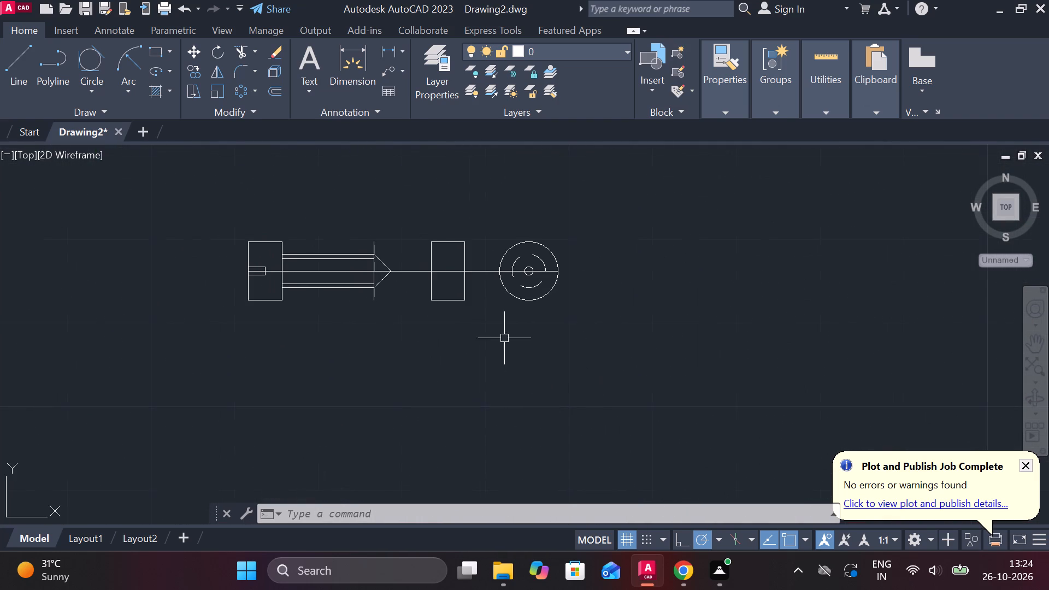
middle_drag(603, 409, 618, 414)
middle_drag(388, 351, 527, 381)
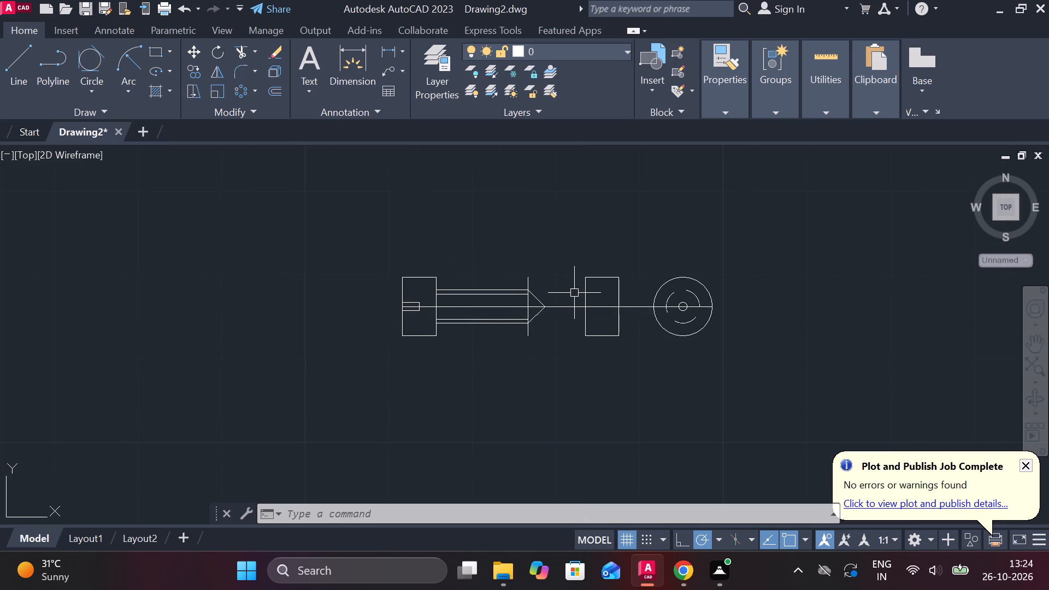
click(400, 275)
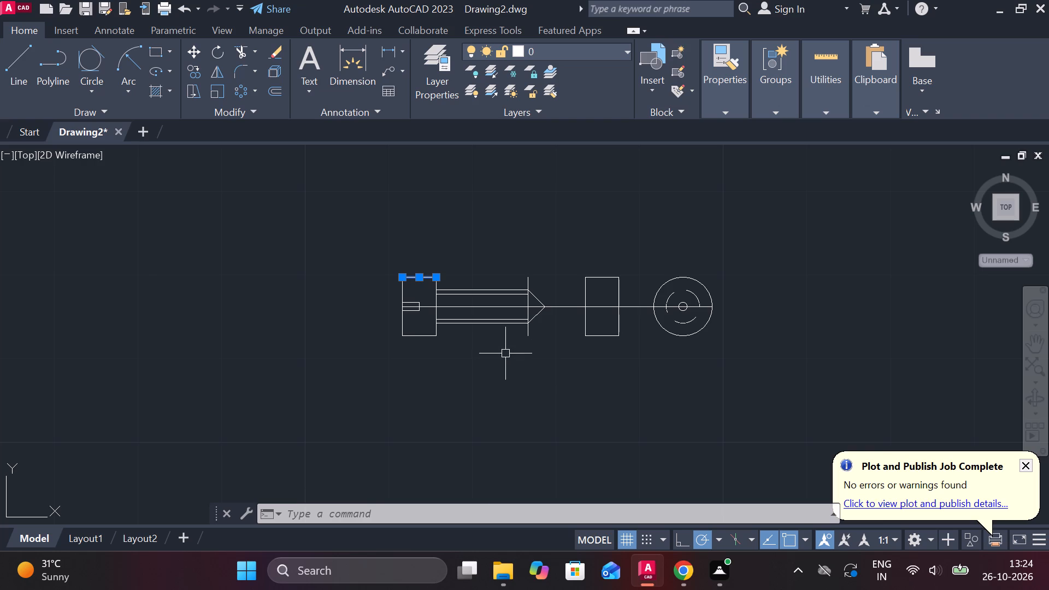
key(Escape)
click(375, 246)
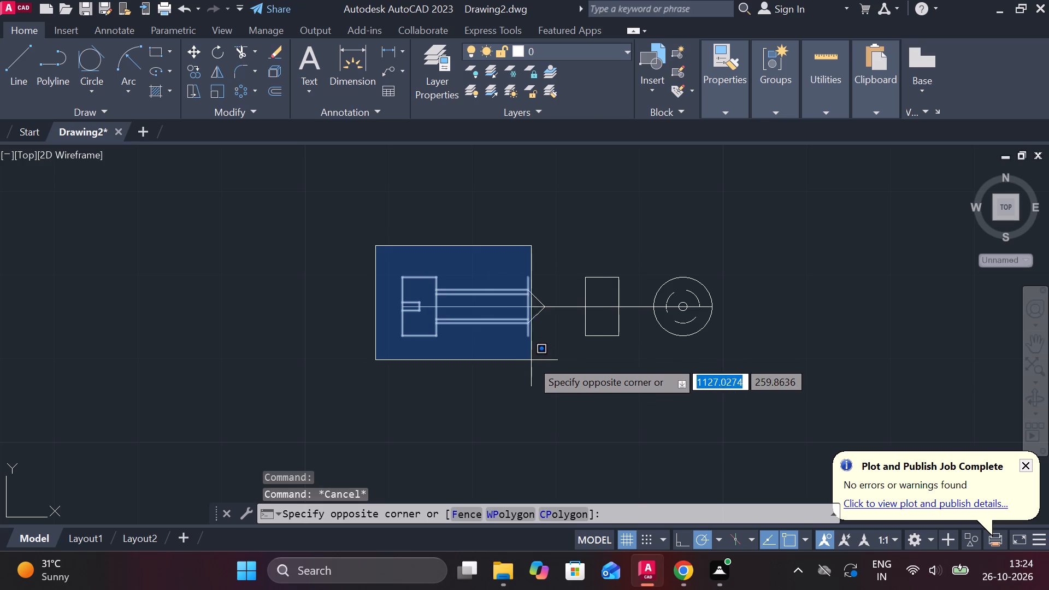
click(547, 356)
key(m)
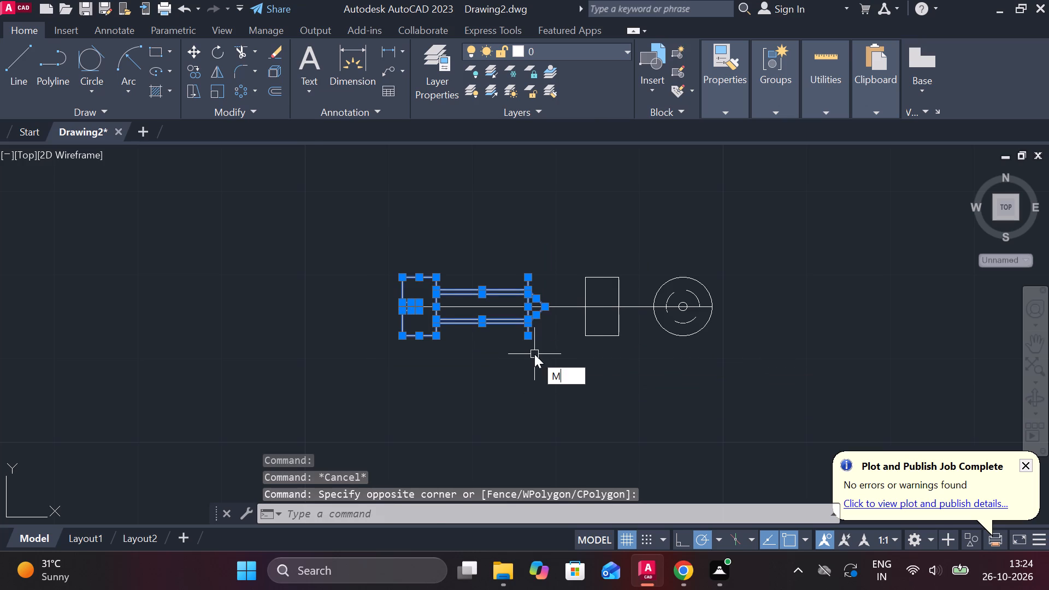
key(Return)
click(500, 375)
scroll(522, 386, down, 1)
middle_drag(534, 396, 296, 300)
scroll(523, 350, down, 2)
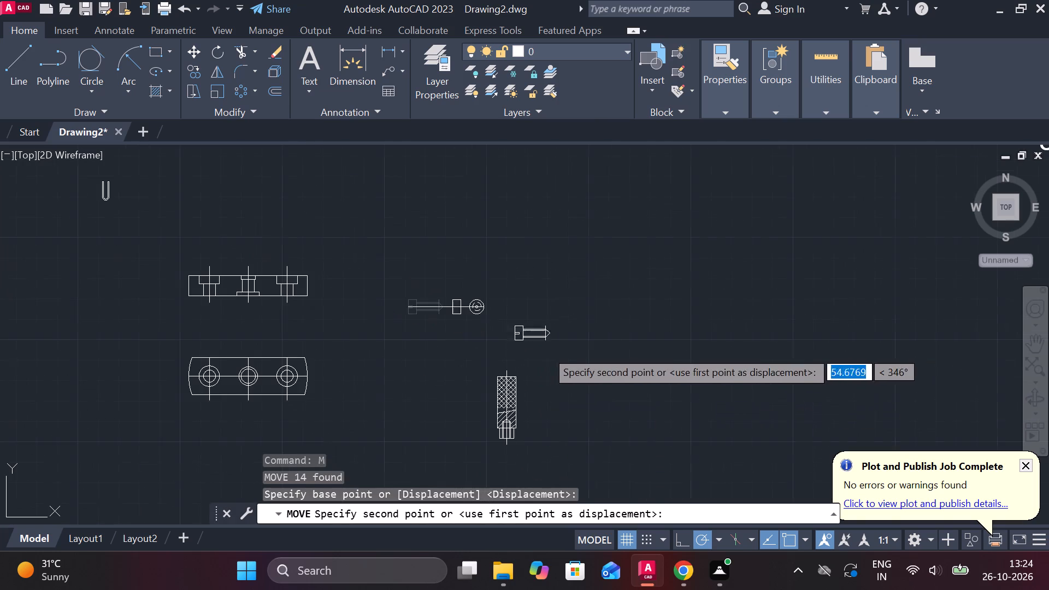
scroll(639, 363, down, 2)
middle_drag(646, 361, 270, 370)
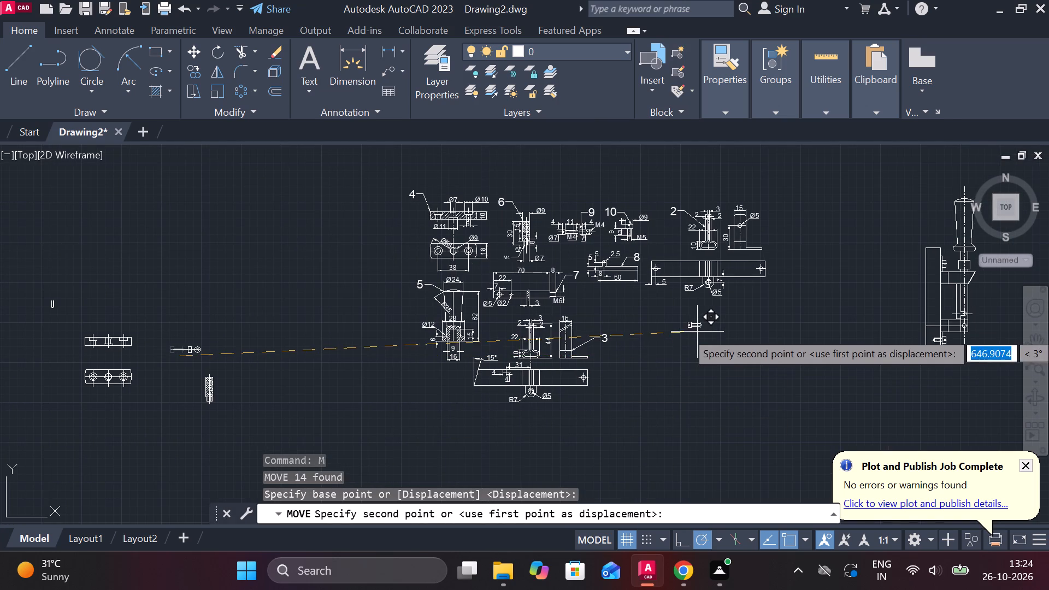
middle_drag(752, 347, 386, 355)
scroll(546, 334, up, 3)
middle_drag(609, 346, 561, 280)
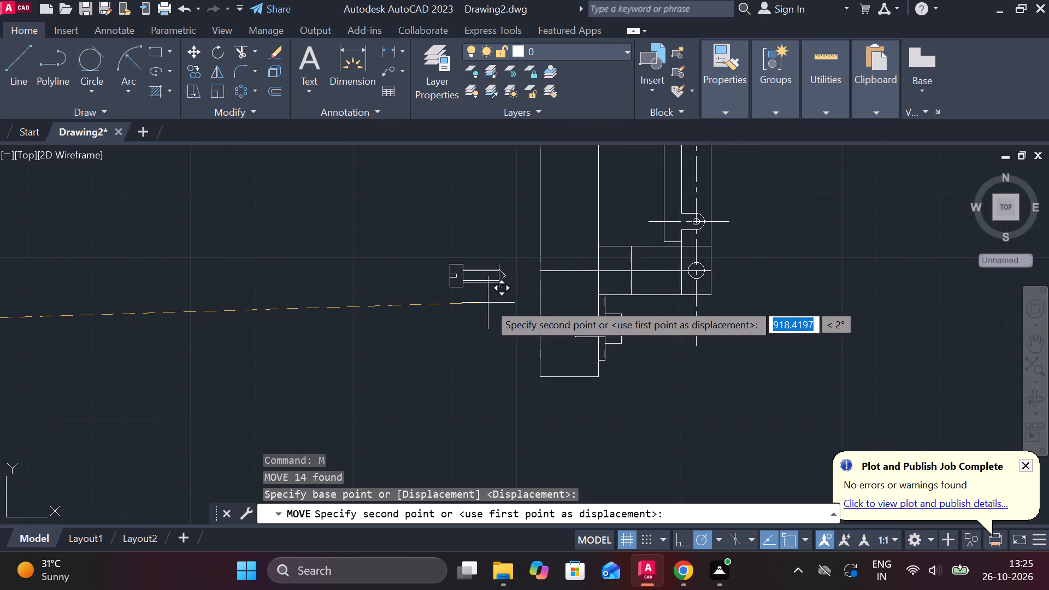
scroll(581, 286, up, 1)
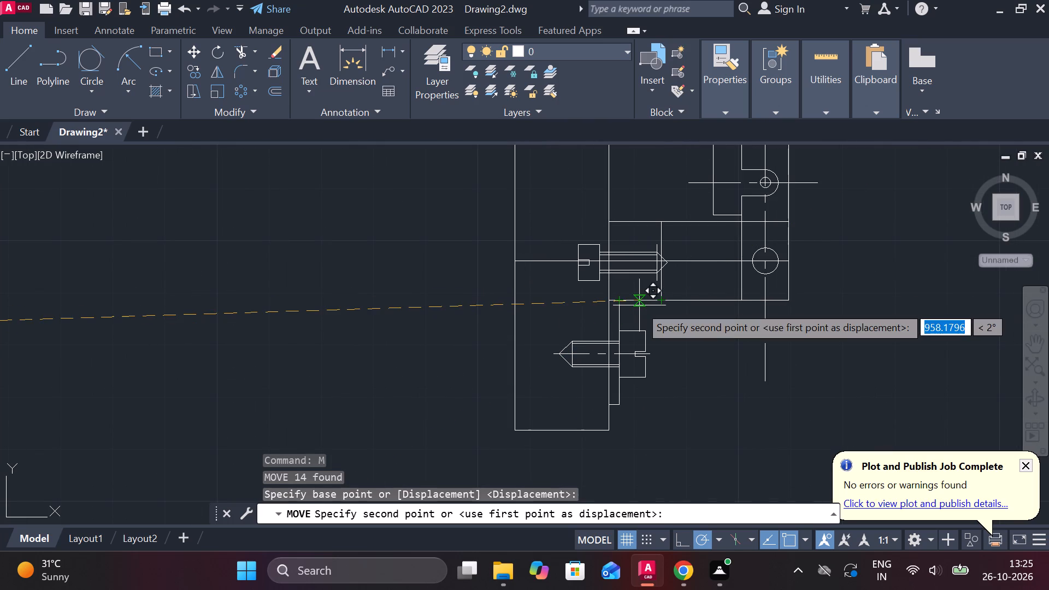
click(471, 309)
key(Escape)
Move the screw by its under-head midpoint onto the lower bracket's horizontal centreline, with the head inside the back plate and the tip pointing into the bracket.
drag(349, 219, 423, 247)
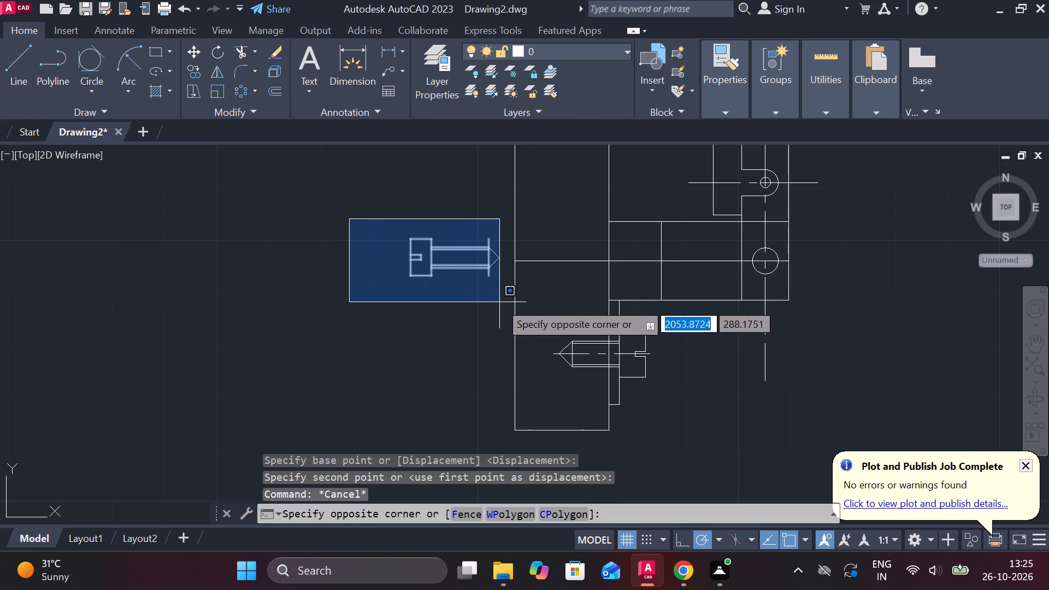
click(499, 301)
key(m)
key(Return)
scroll(443, 241, up, 2)
click(410, 281)
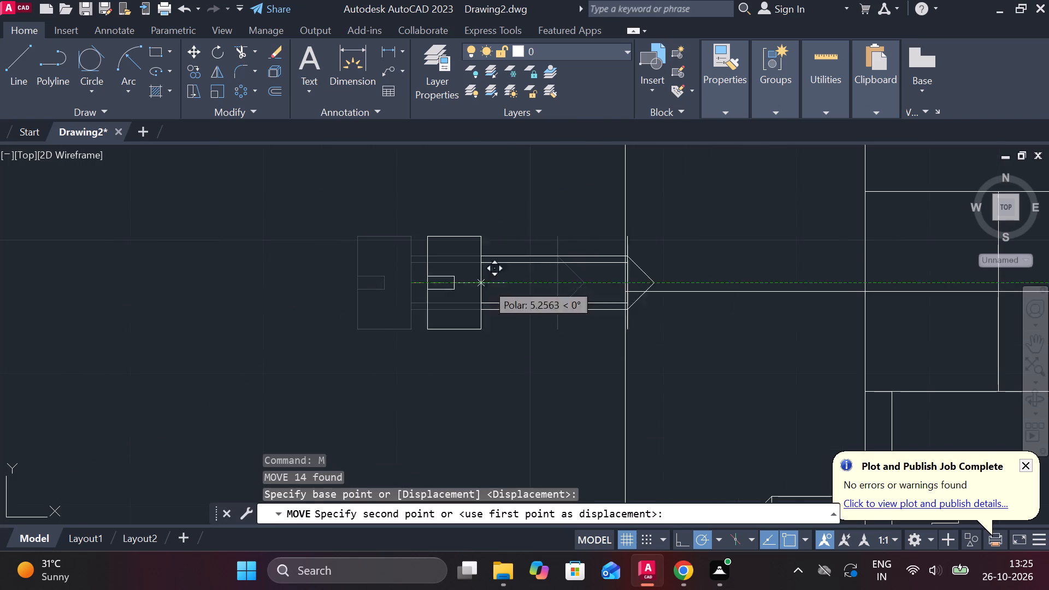
middle_drag(634, 294, 452, 284)
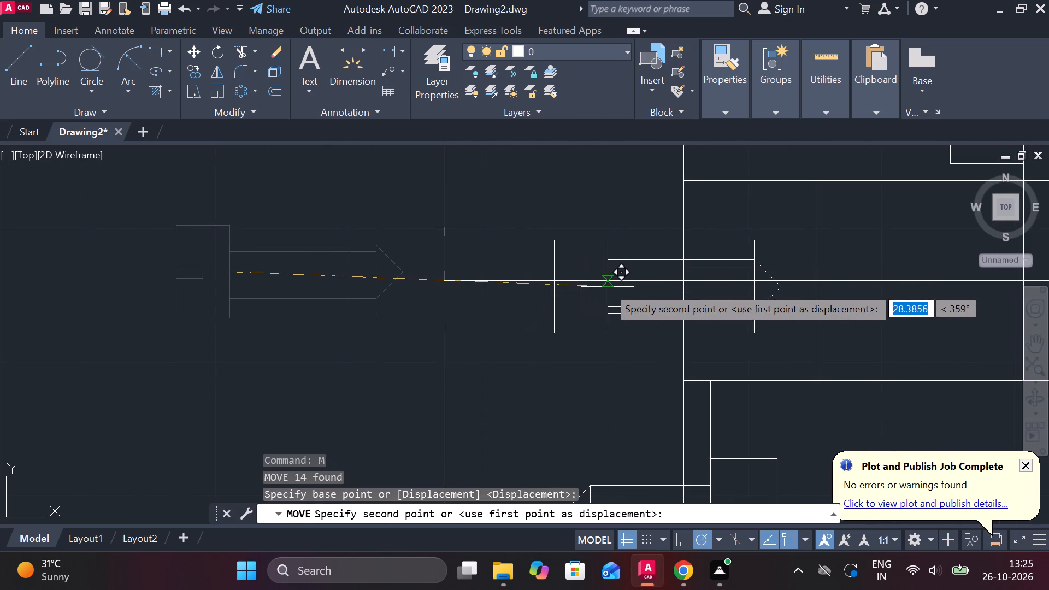
scroll(616, 281, down, 2)
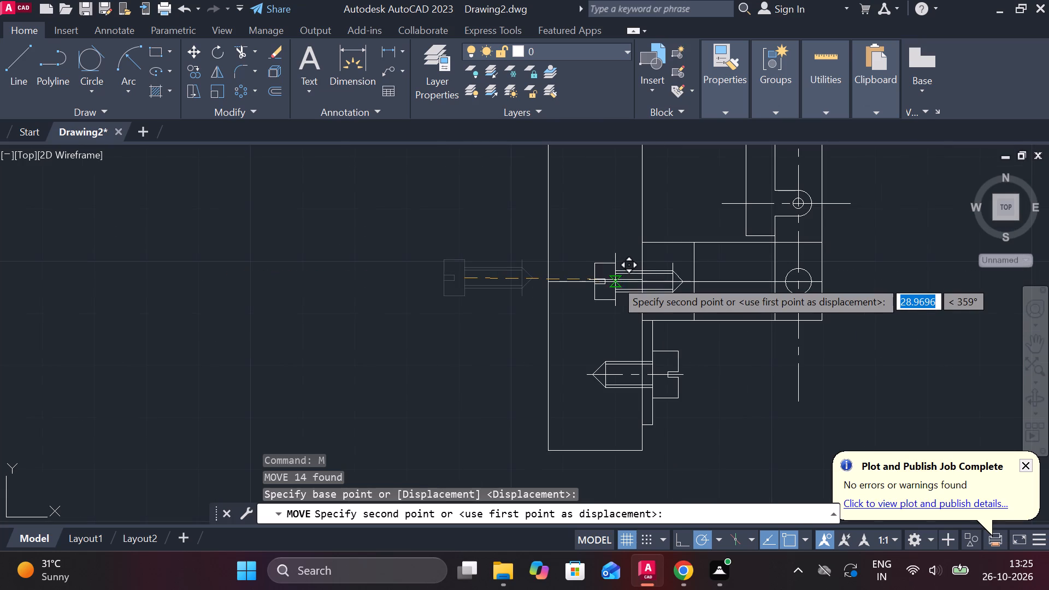
scroll(641, 276, up, 2)
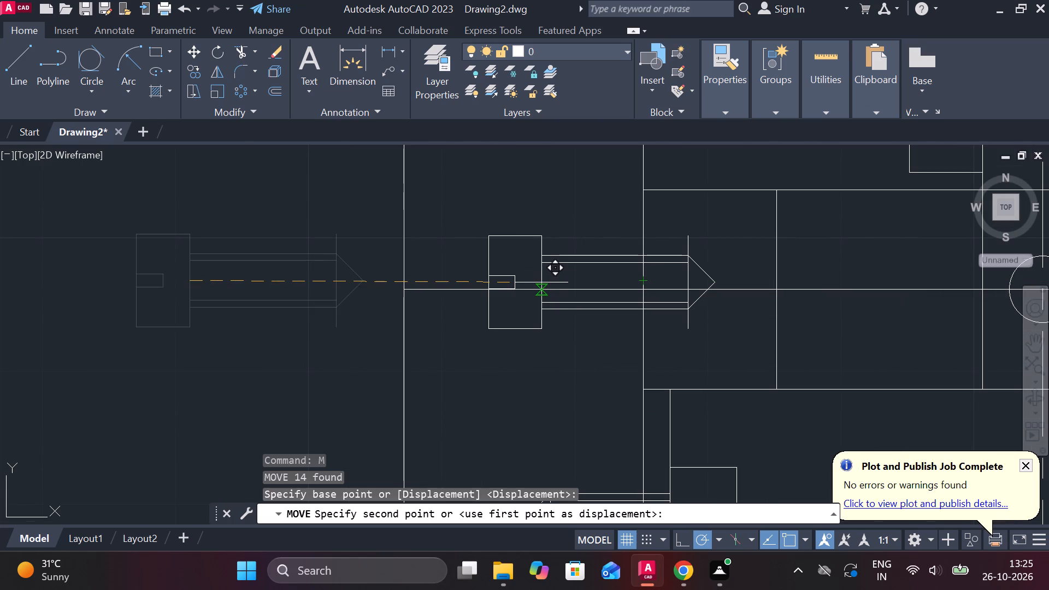
click(541, 282)
key(Escape)
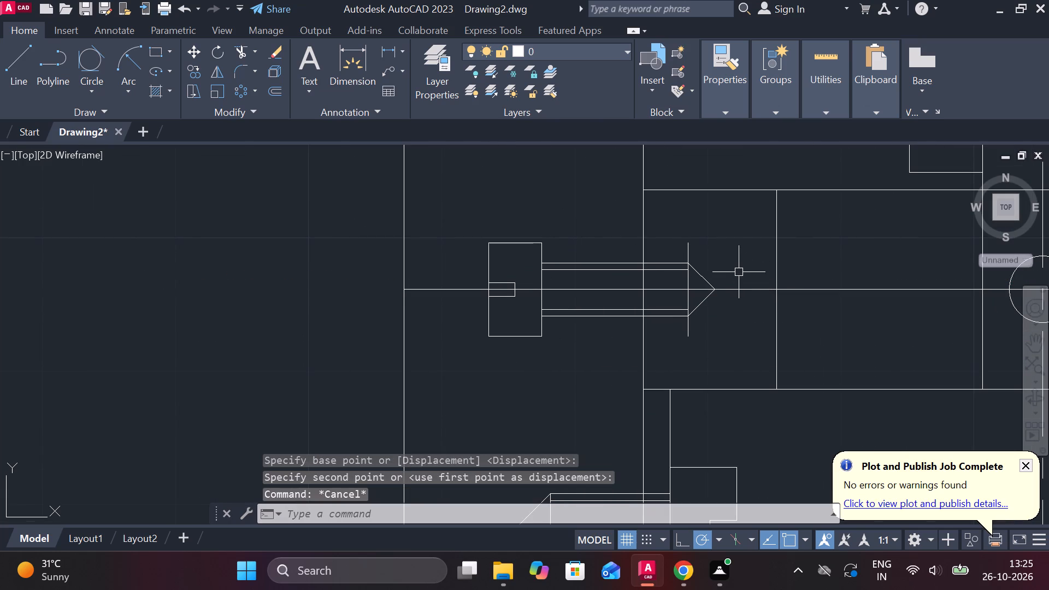
Trim away the screw's shank and pointed tip where they extend past the back plate into the lower bracket.
text(TR)
key(space)
drag(725, 267, 686, 274)
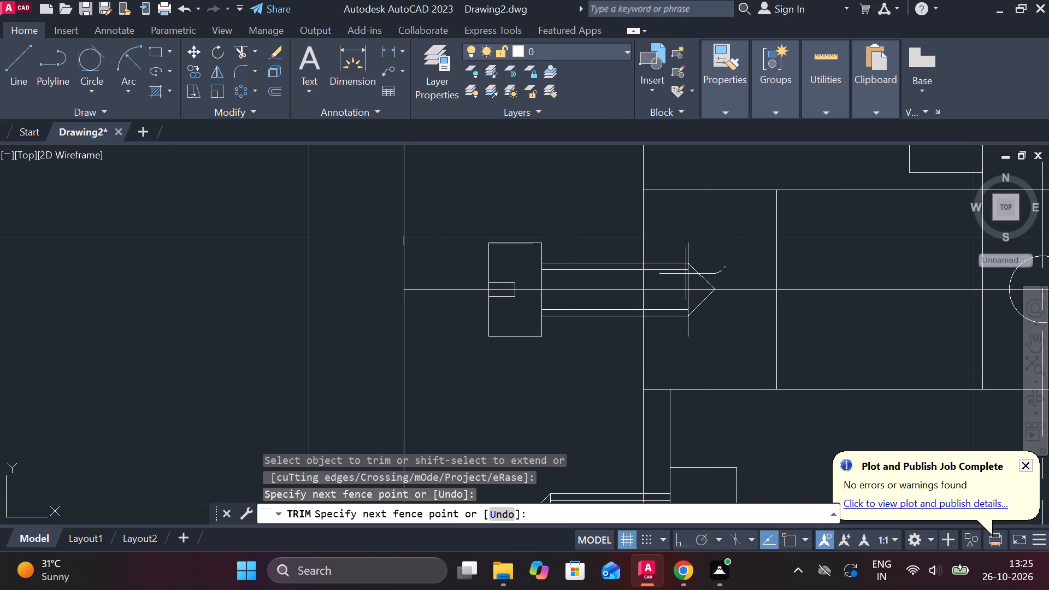
drag(686, 274, 669, 245)
drag(695, 310, 679, 307)
drag(672, 298, 672, 312)
drag(679, 317, 681, 323)
click(687, 314)
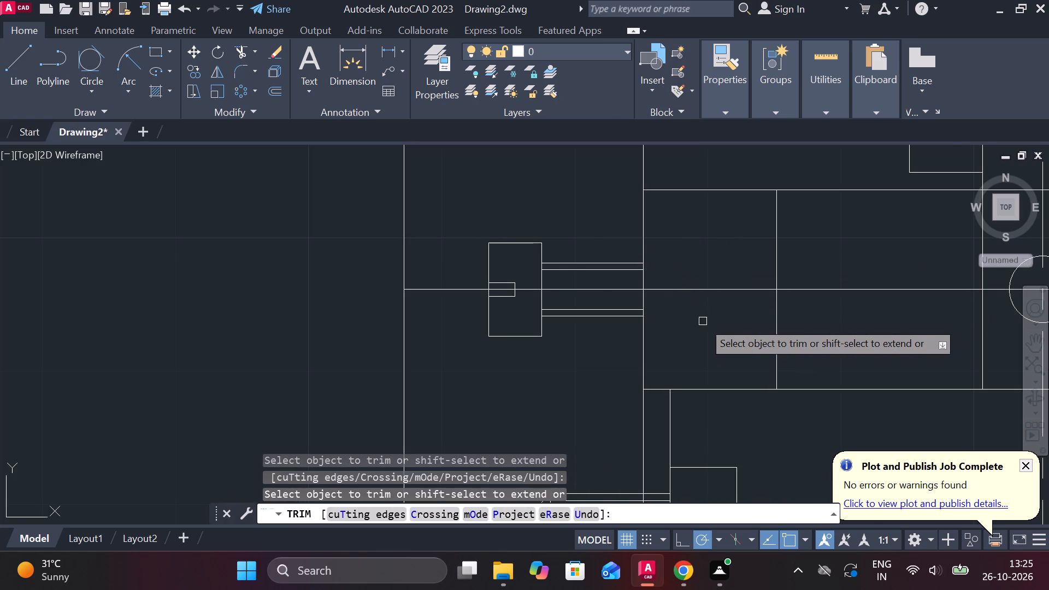
scroll(703, 321, down, 1)
key(Escape)
Draw two horizontal lines from the screw head's outer corners to beyond the back plate's far edge, the lower one about 13 units long.
key(l)
key(Return)
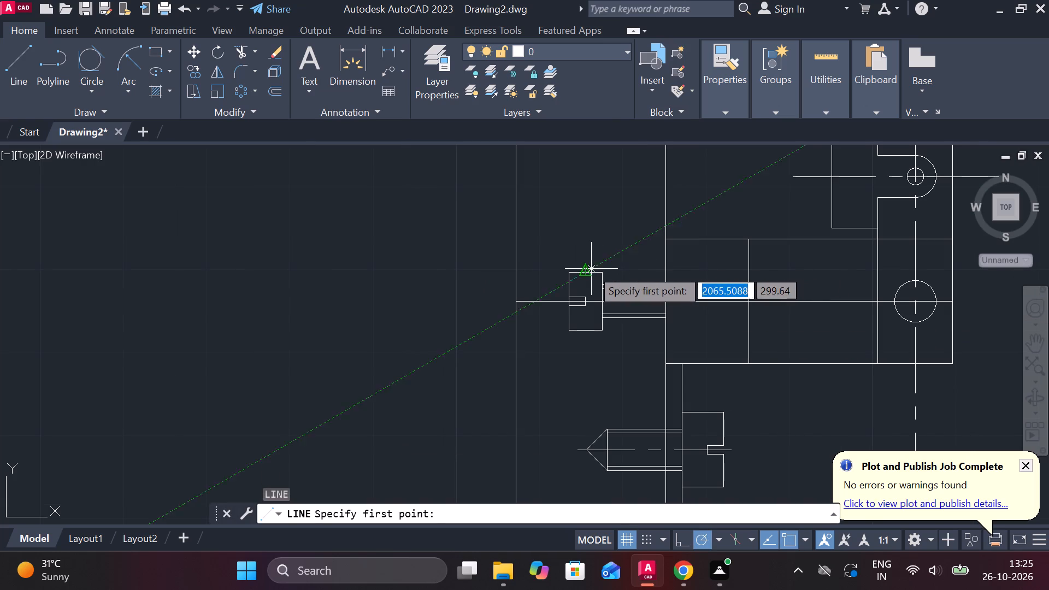
click(574, 273)
click(476, 273)
key(Escape)
key(space)
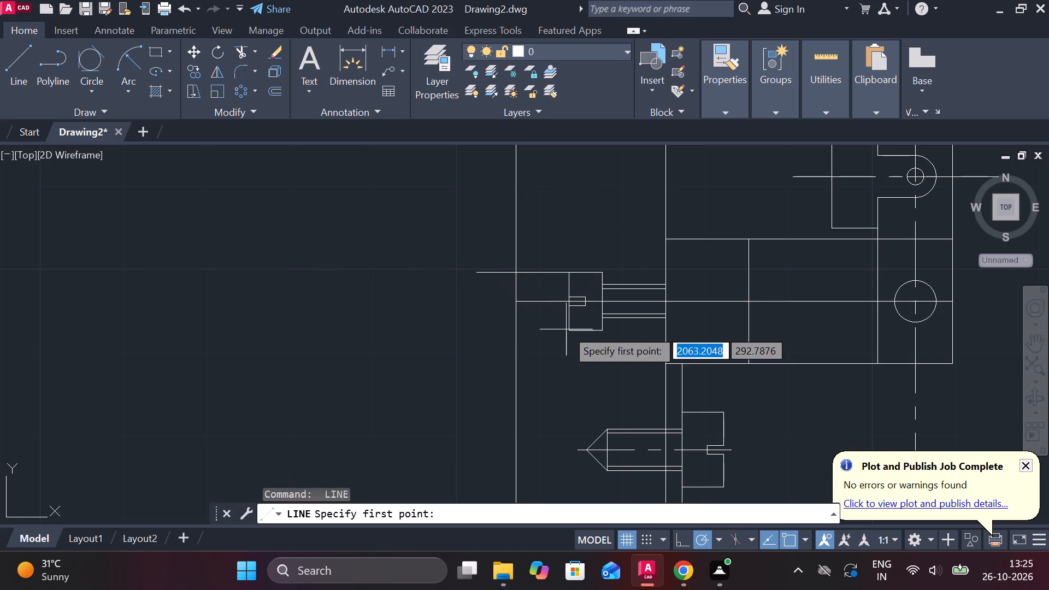
click(563, 327)
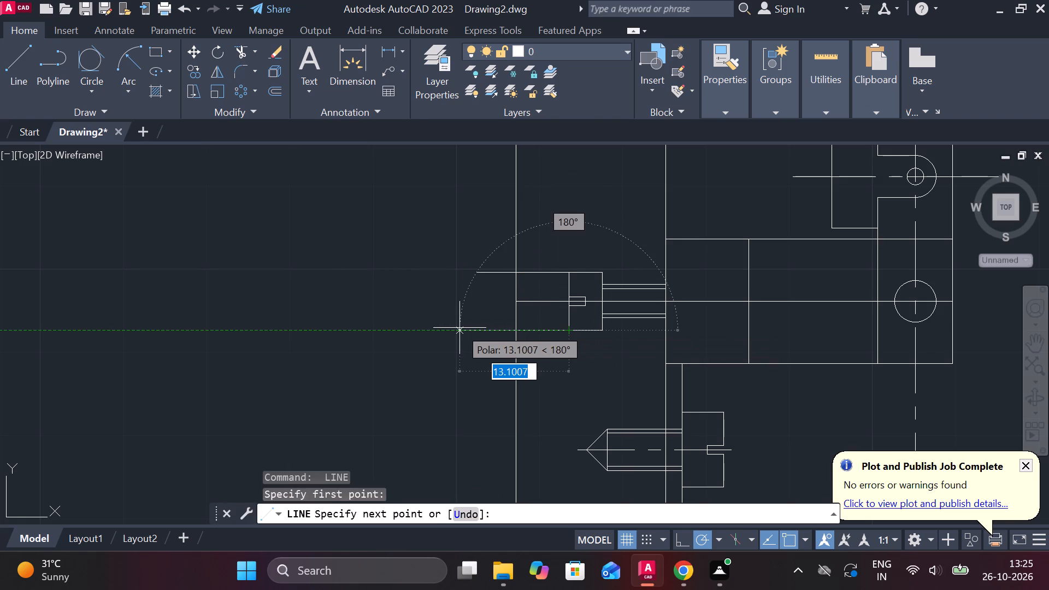
click(459, 328)
key(Escape)
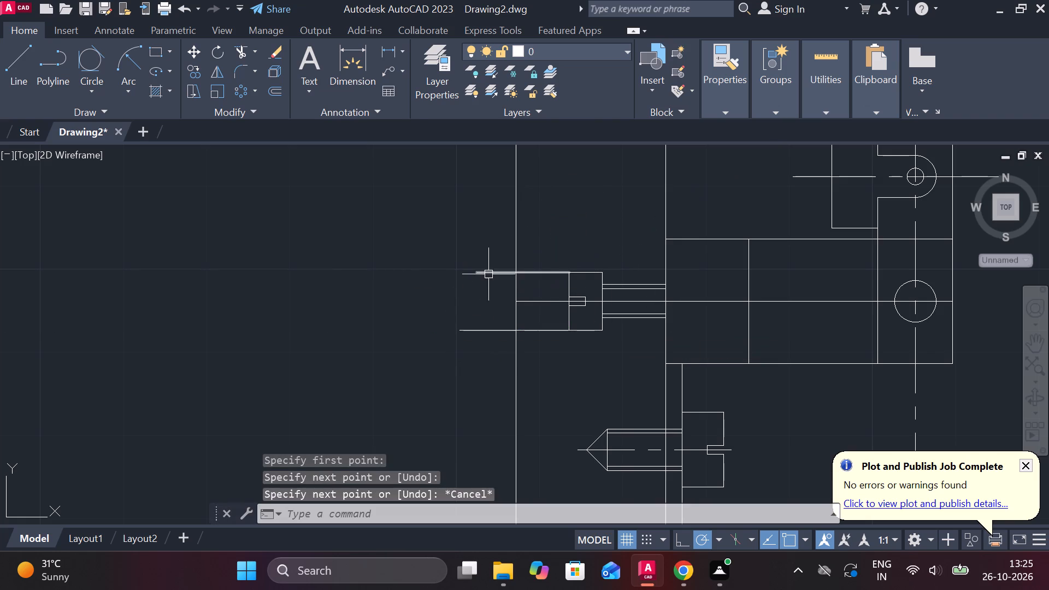
Trim the ends of the two screw-head lines that project past the back plate's far edge.
text(TR)
key(space)
drag(482, 247, 501, 386)
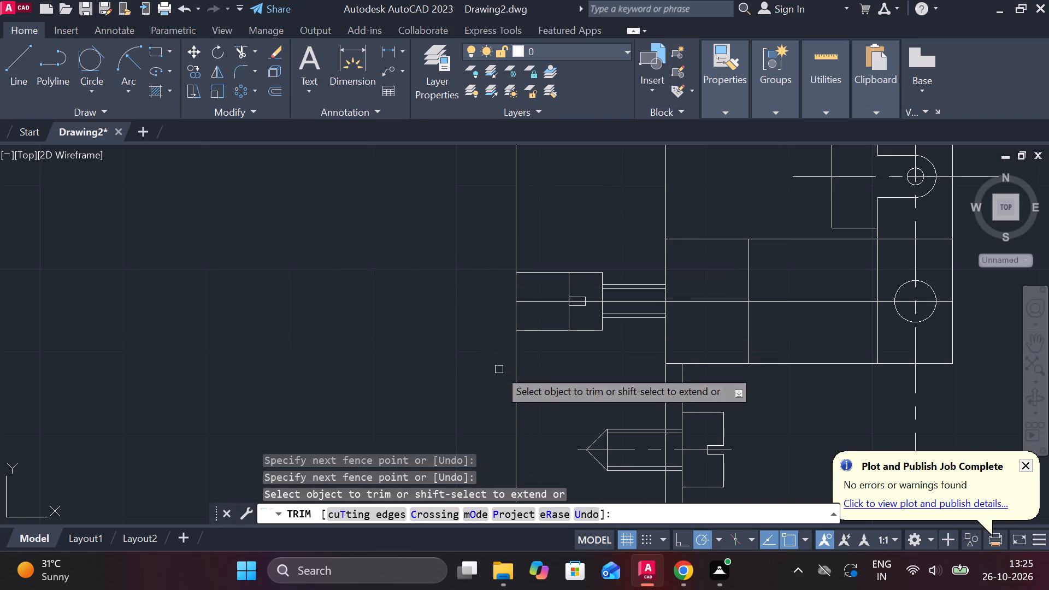
Change the horizontal line through the back-plate screw and lower bracket to the CENTER linetype.
key(Escape)
click(552, 304)
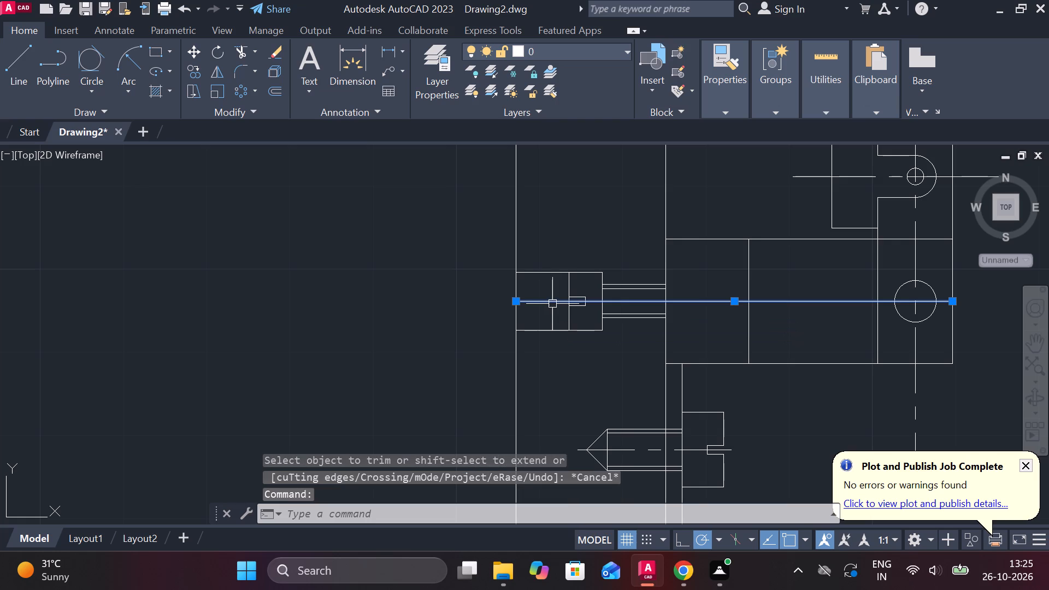
click(726, 118)
click(853, 170)
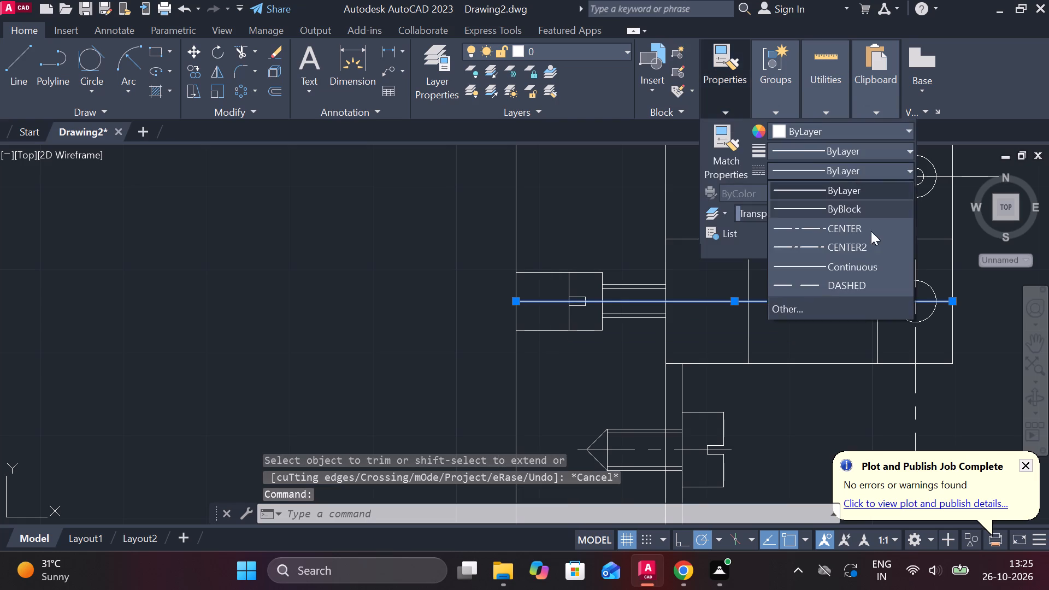
click(806, 229)
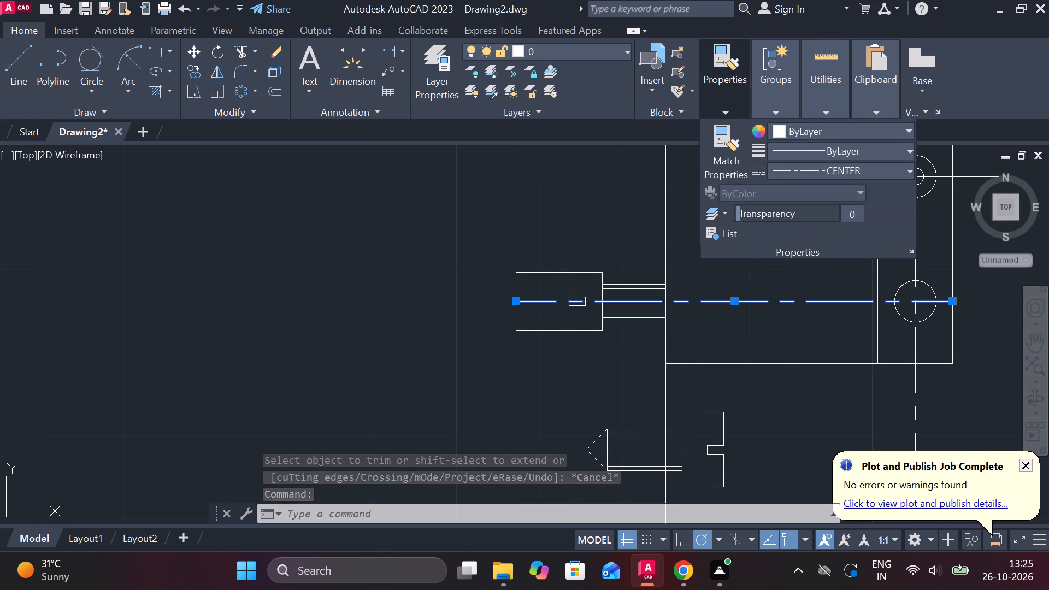
key(Escape)
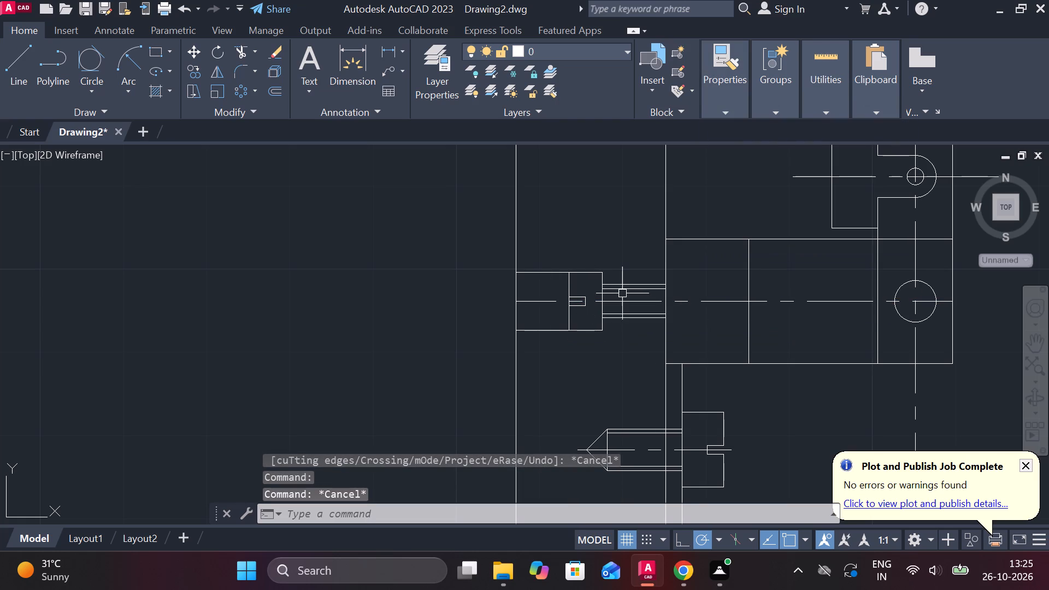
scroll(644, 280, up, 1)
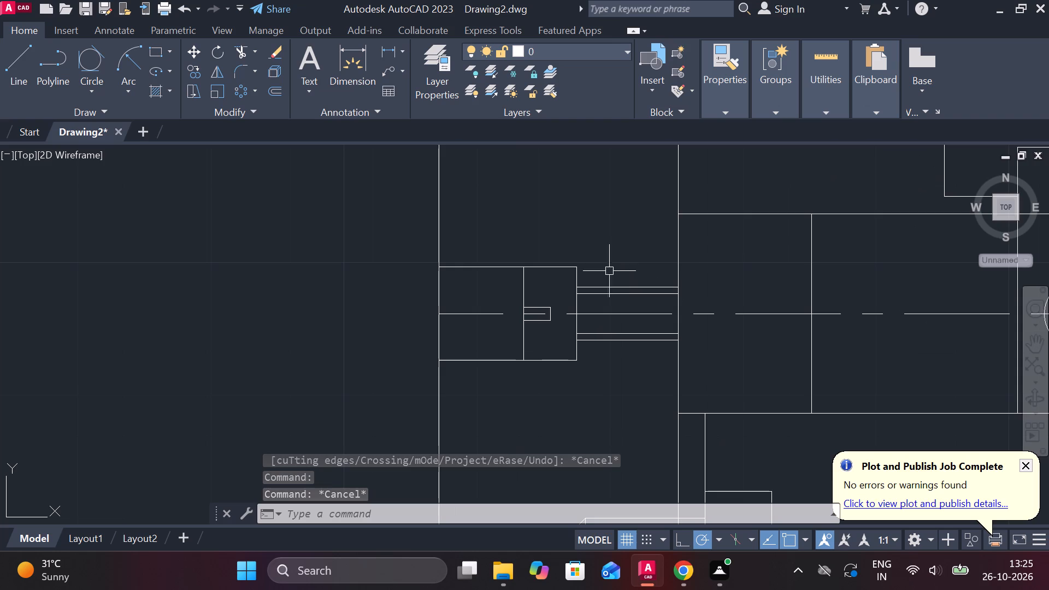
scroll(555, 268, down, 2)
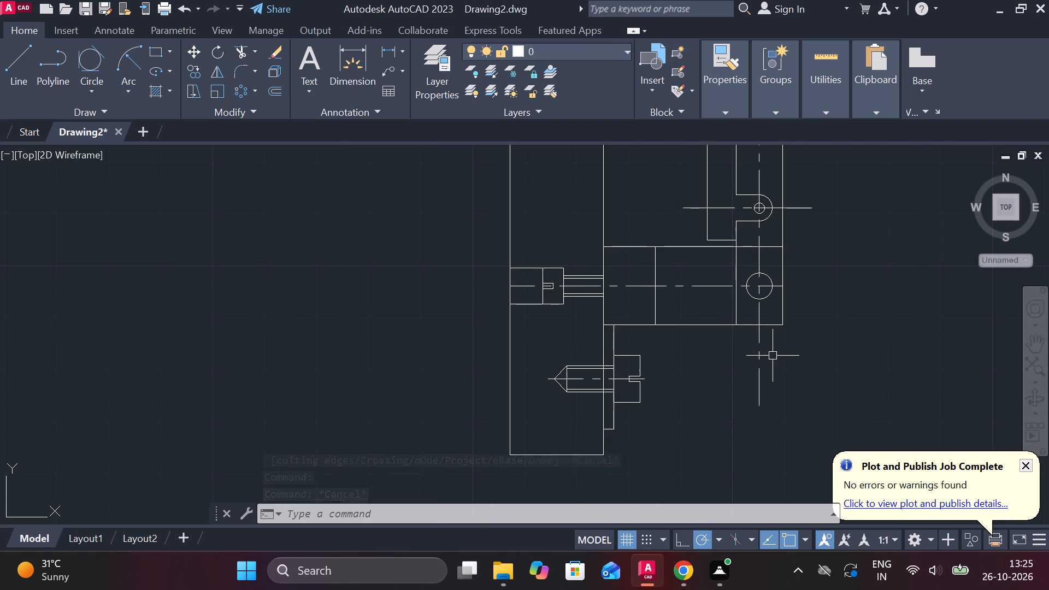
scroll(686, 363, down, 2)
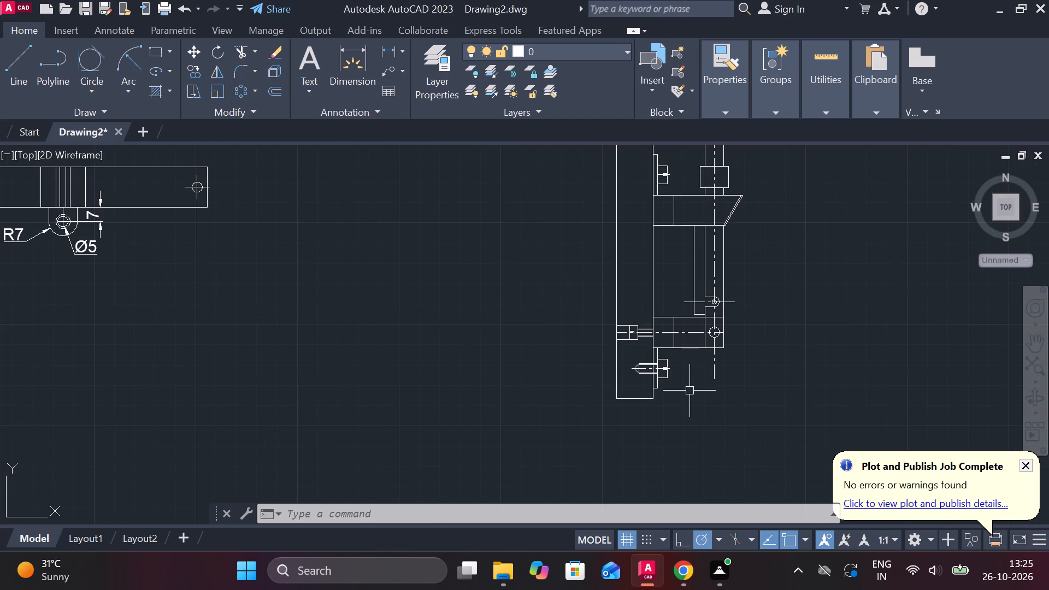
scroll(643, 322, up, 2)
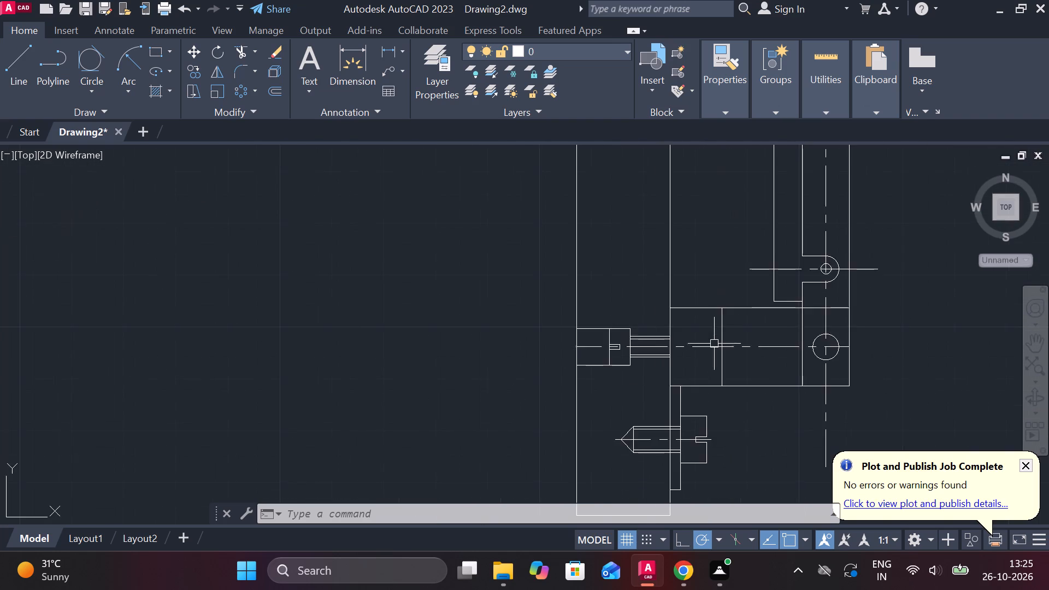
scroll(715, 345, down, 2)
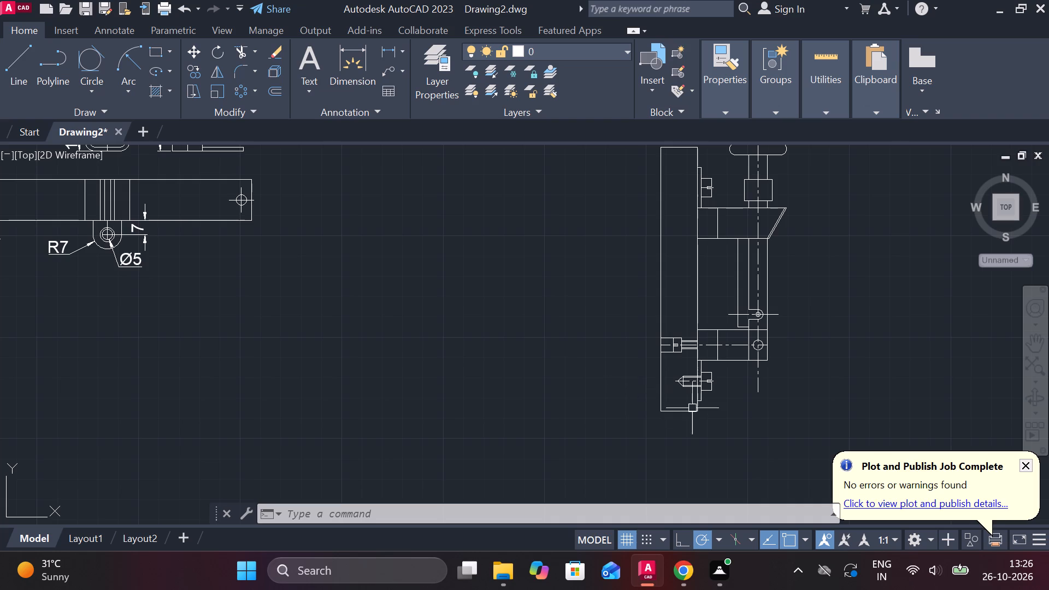
Draw a three-sided hole outline around the lowest screw's shank, level with its head's edges and about 11 units deep into the back plate.
scroll(741, 394, up, 2)
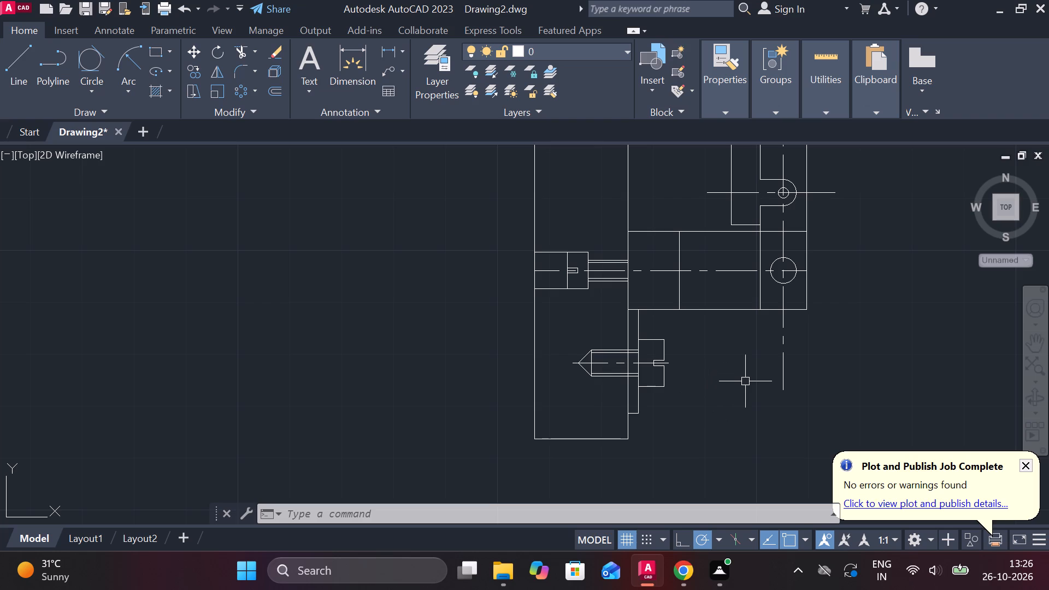
scroll(676, 360, up, 1)
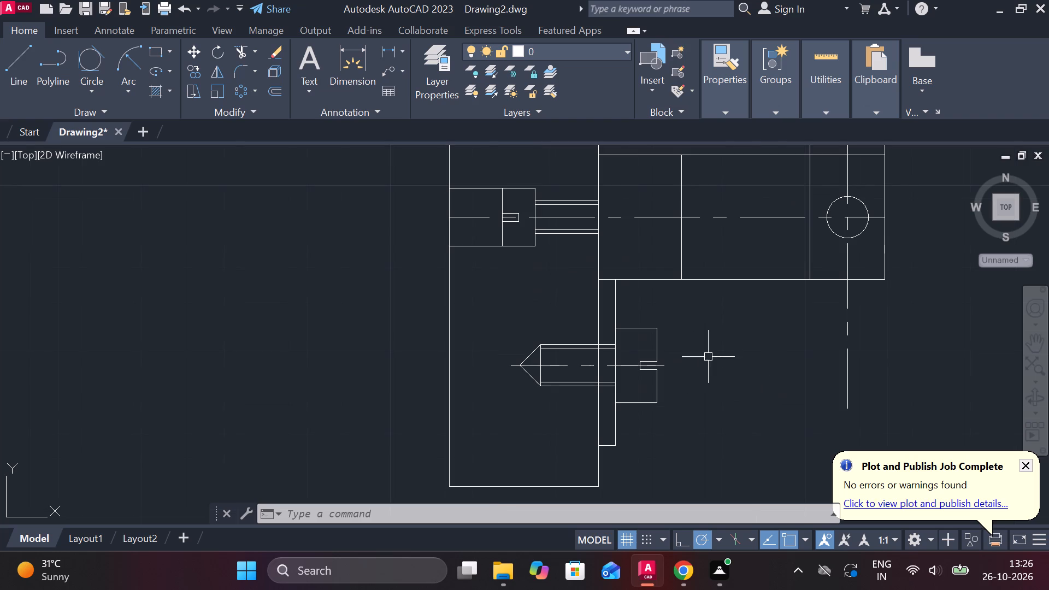
key(l)
key(Return)
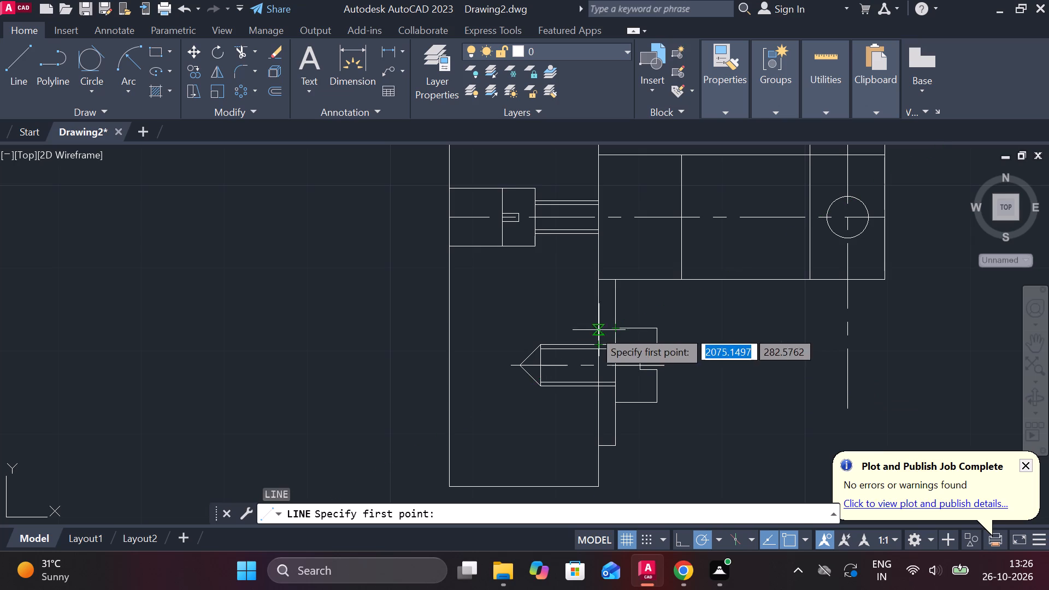
click(506, 324)
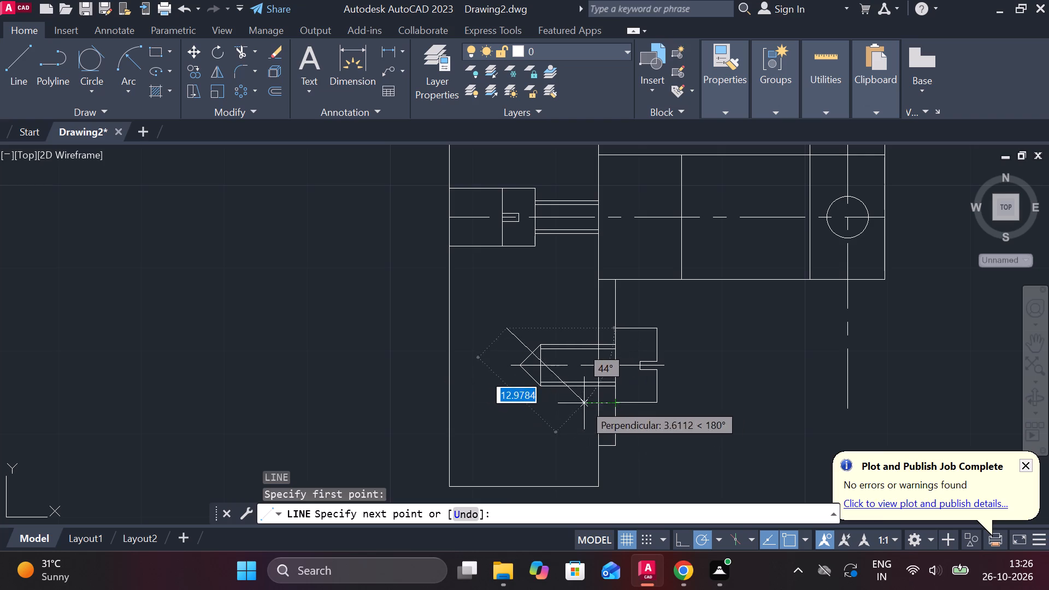
click(505, 402)
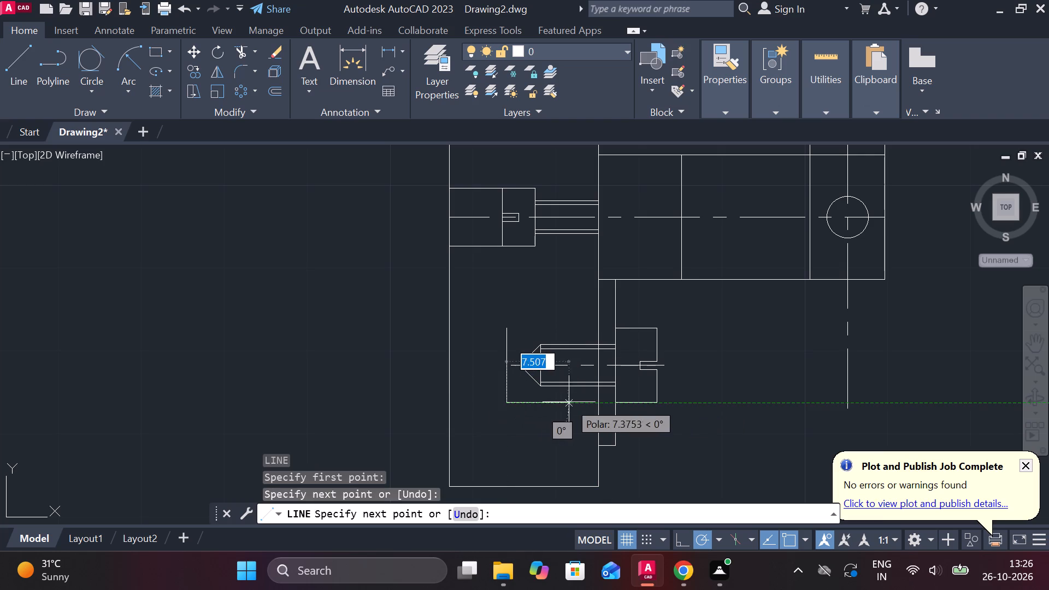
click(598, 403)
key(Escape)
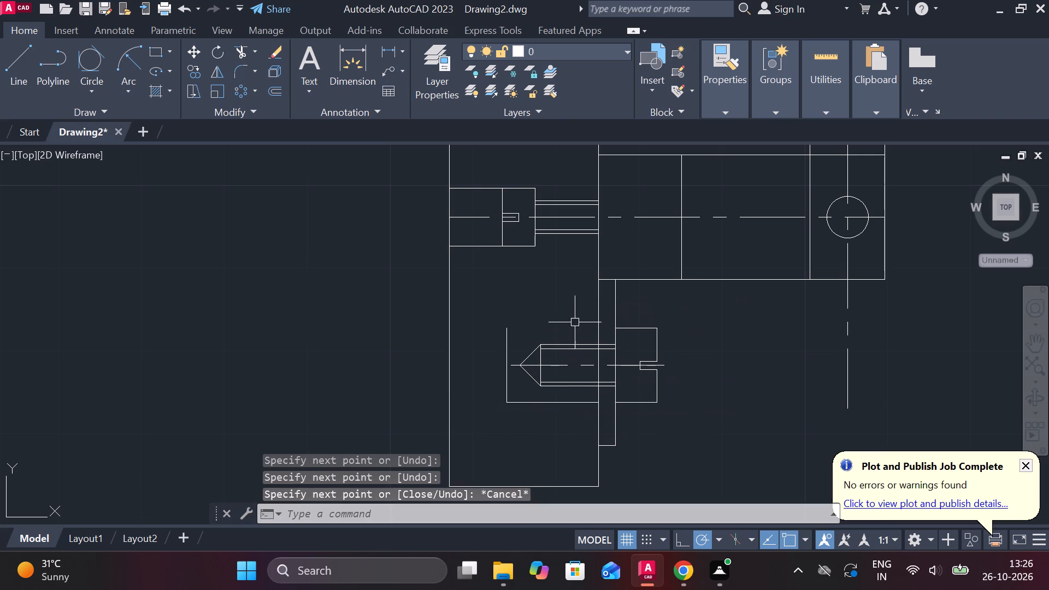
key(space)
click(504, 330)
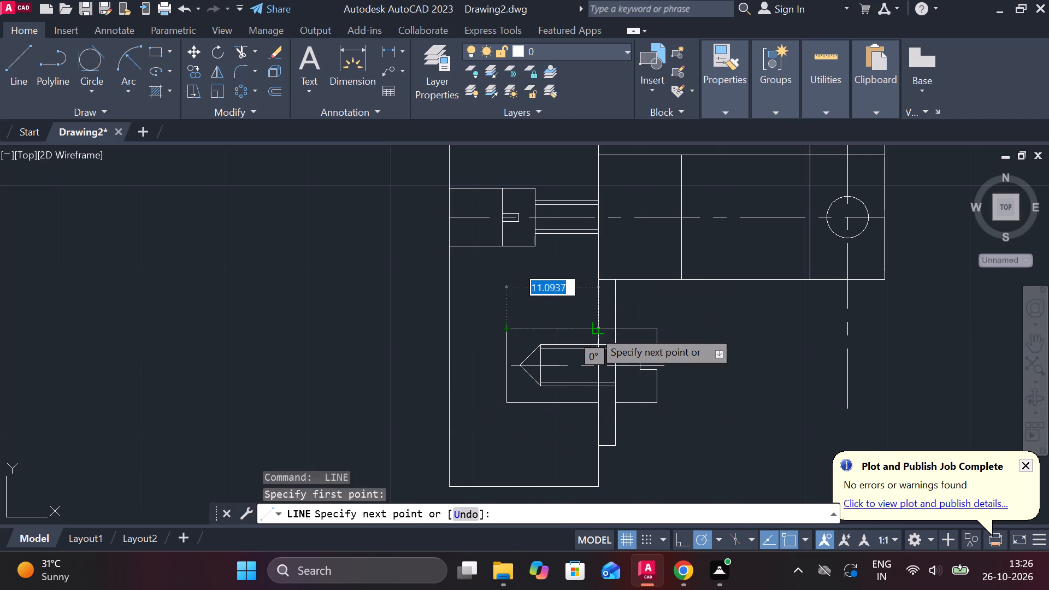
click(602, 330)
key(Escape)
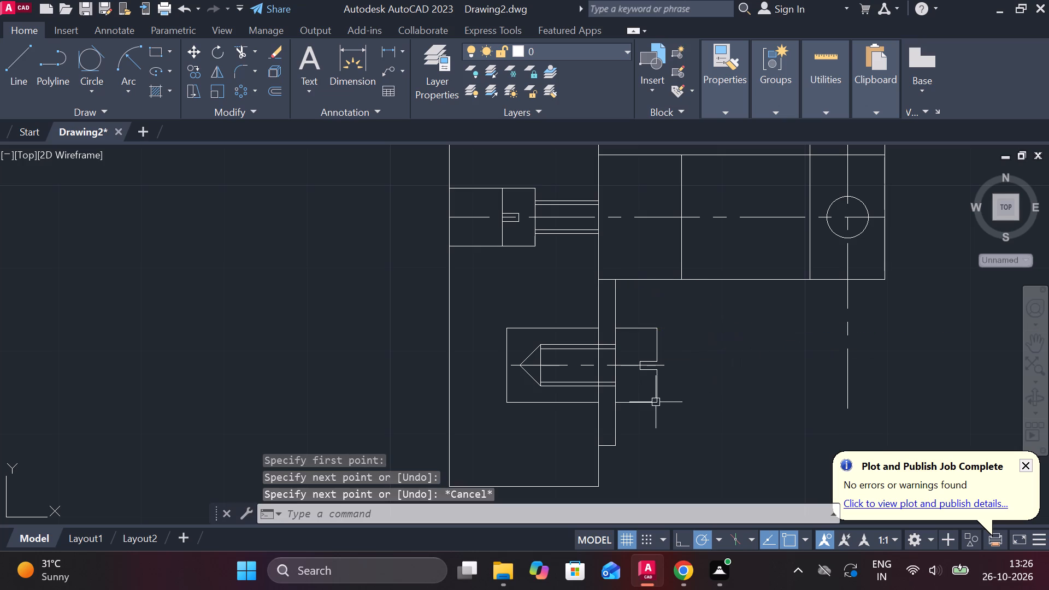
Draw two crossing slanted lines from the hole outline's inner corners, the one from the upper corner about 8.7 units long at 240°.
middle_drag(598, 396, 669, 396)
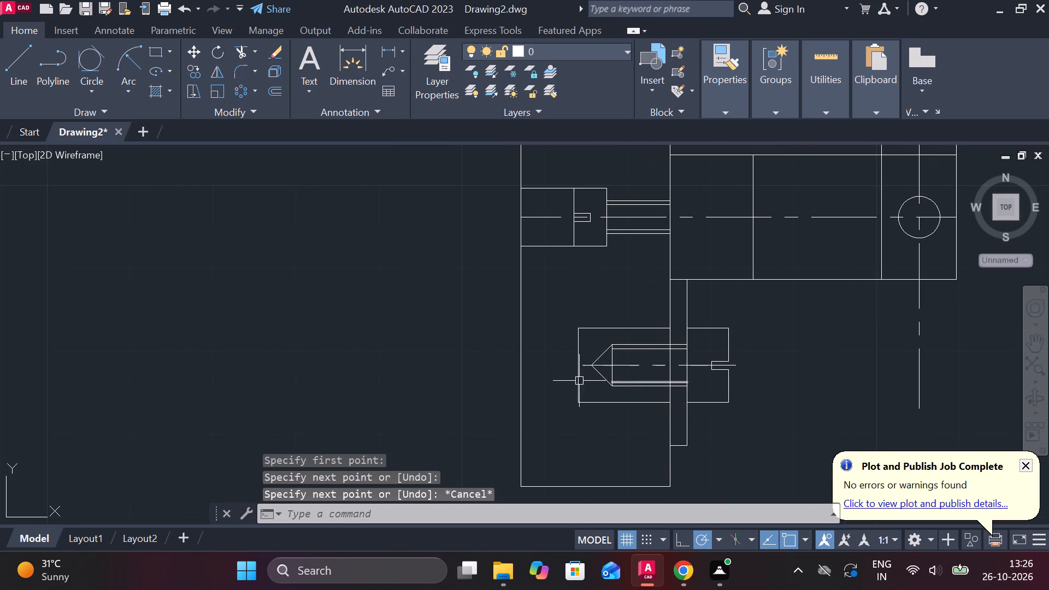
key(l)
key(Return)
click(577, 323)
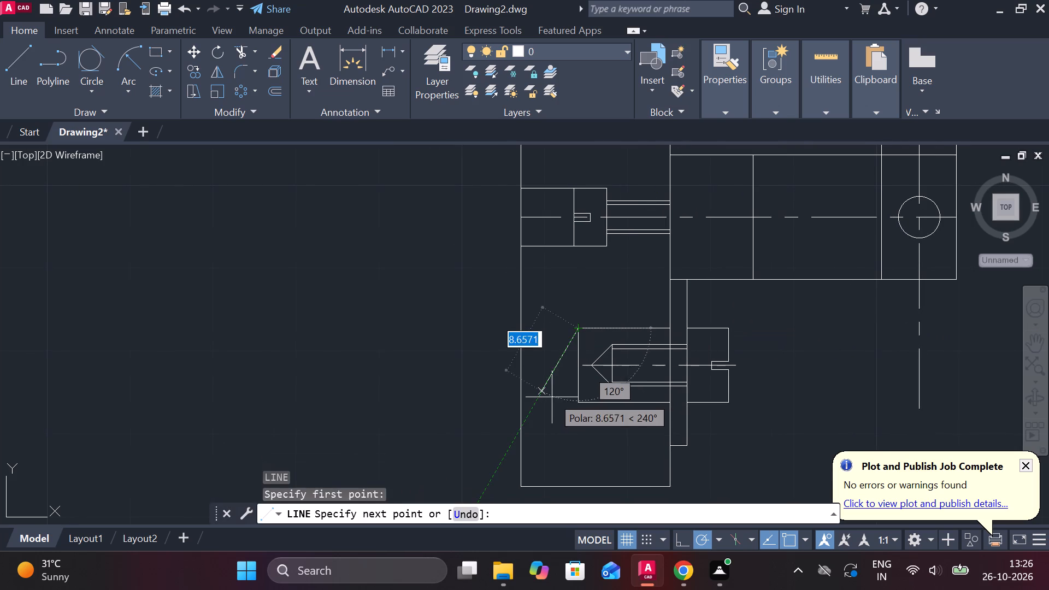
click(551, 400)
key(Escape)
key(space)
click(583, 408)
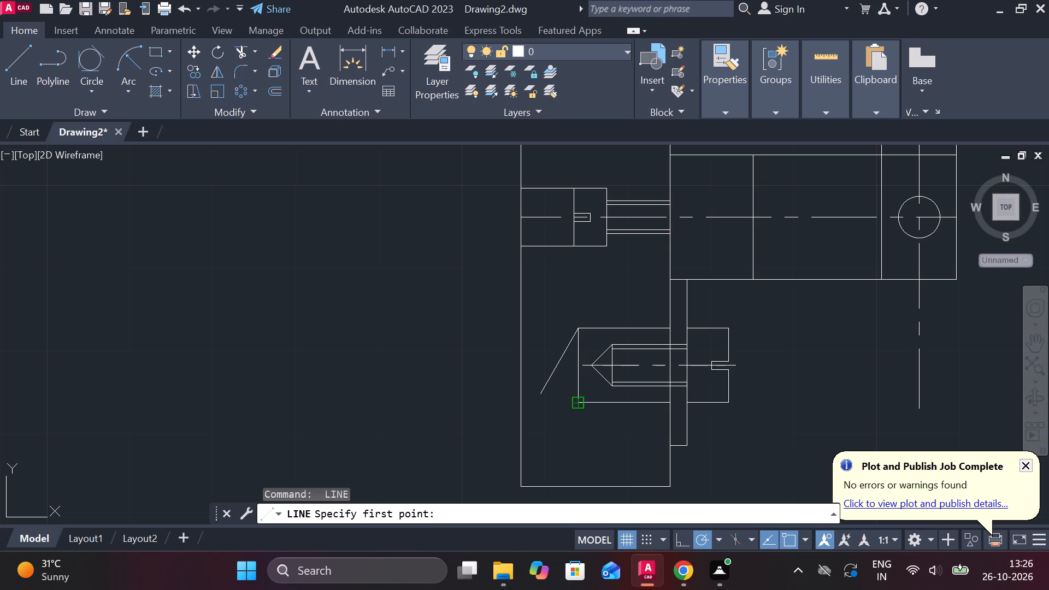
click(547, 339)
key(Escape)
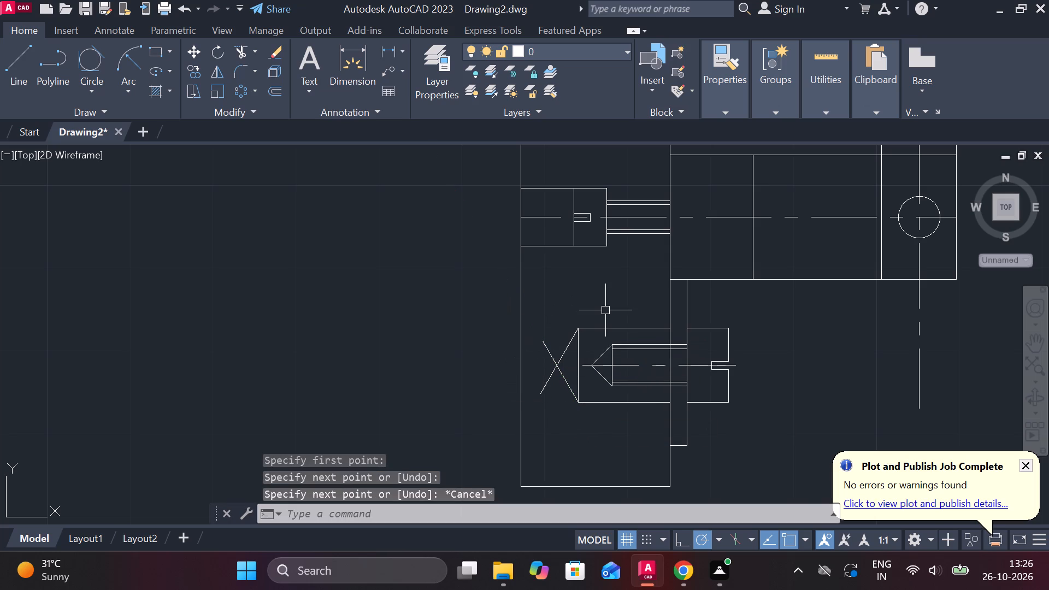
Trim the slanted lines beyond their crossing to form the hole's pointed end.
text(TR)
key(space)
drag(564, 328, 556, 352)
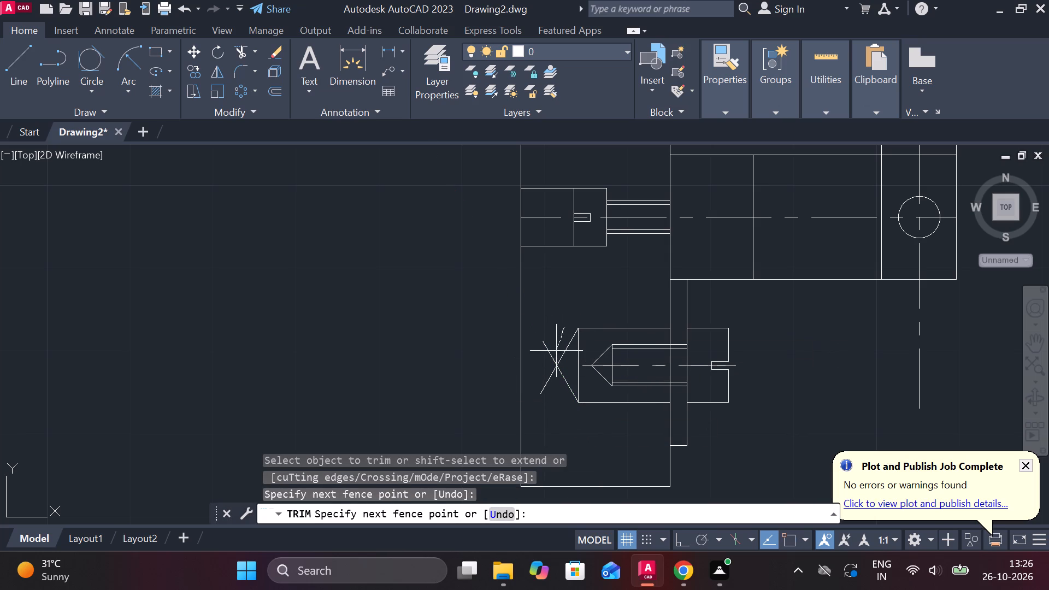
drag(556, 352, 556, 402)
scroll(570, 403, down, 2)
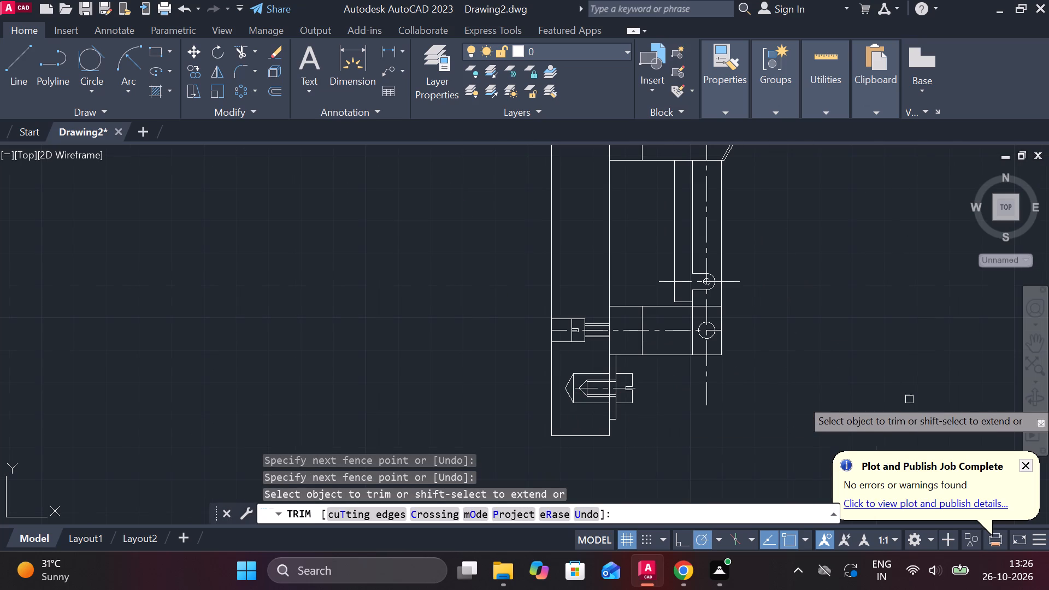
key(Escape)
Draw a wavy spline break line across the back plate's full width, just above the counterbored screw hole.
scroll(869, 362, down, 1)
middle_drag(866, 353, 815, 423)
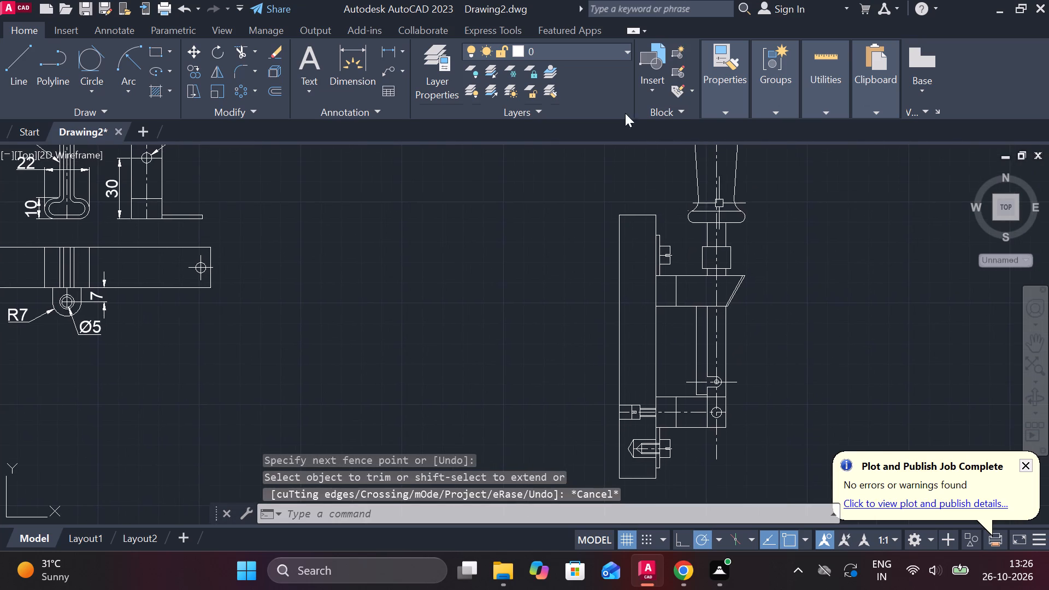
scroll(634, 344, up, 1)
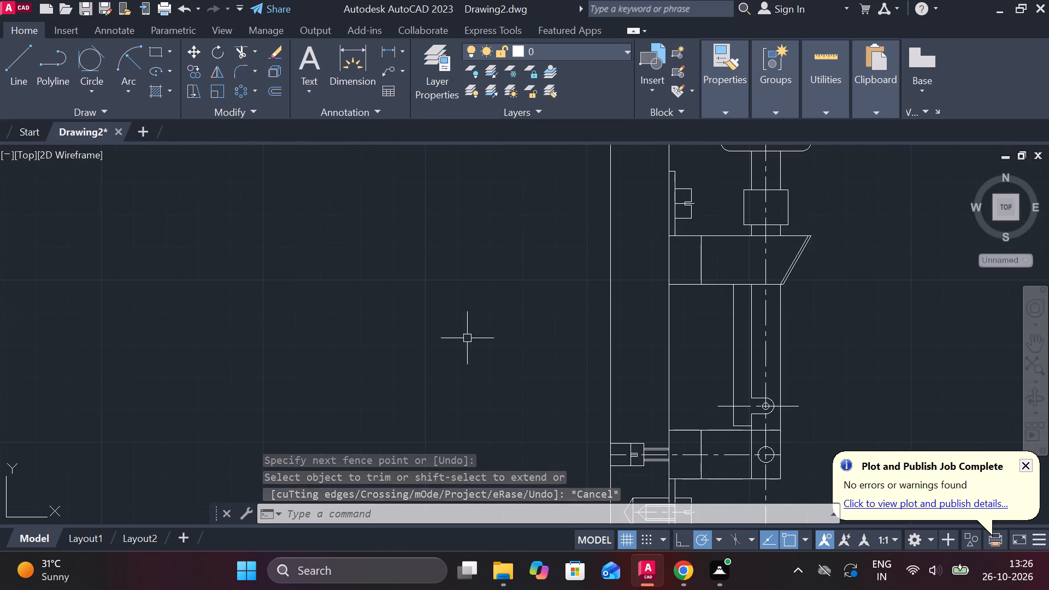
text(SP[)
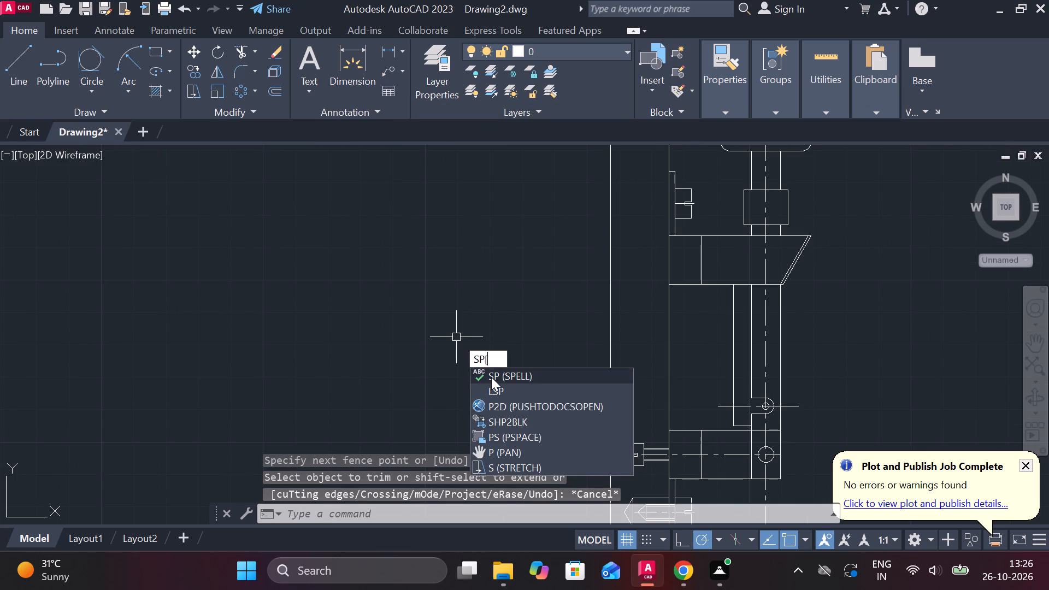
key(BackSpace)
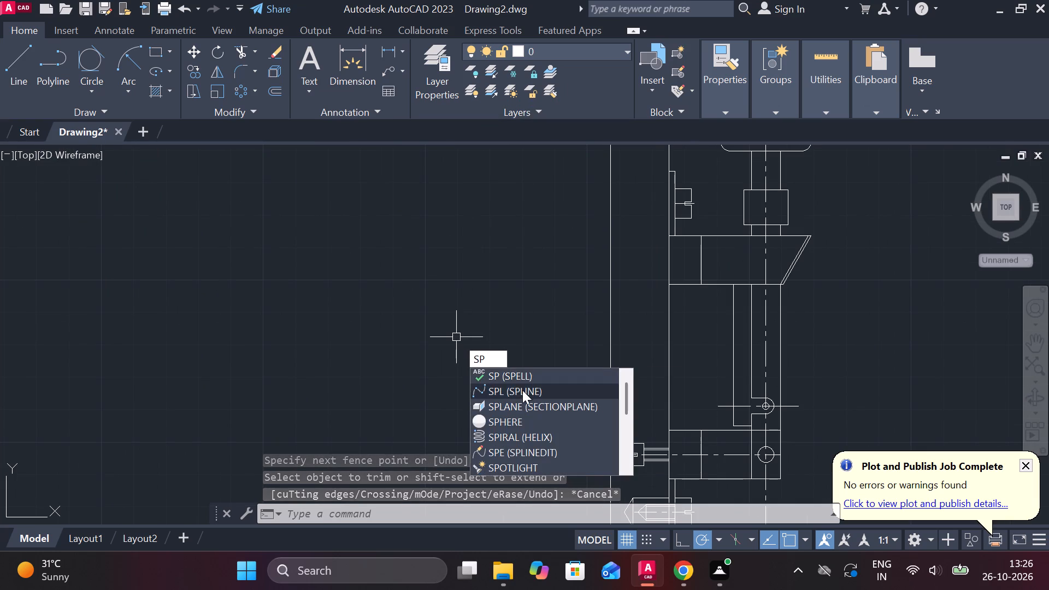
click(522, 390)
scroll(621, 376, down, 1)
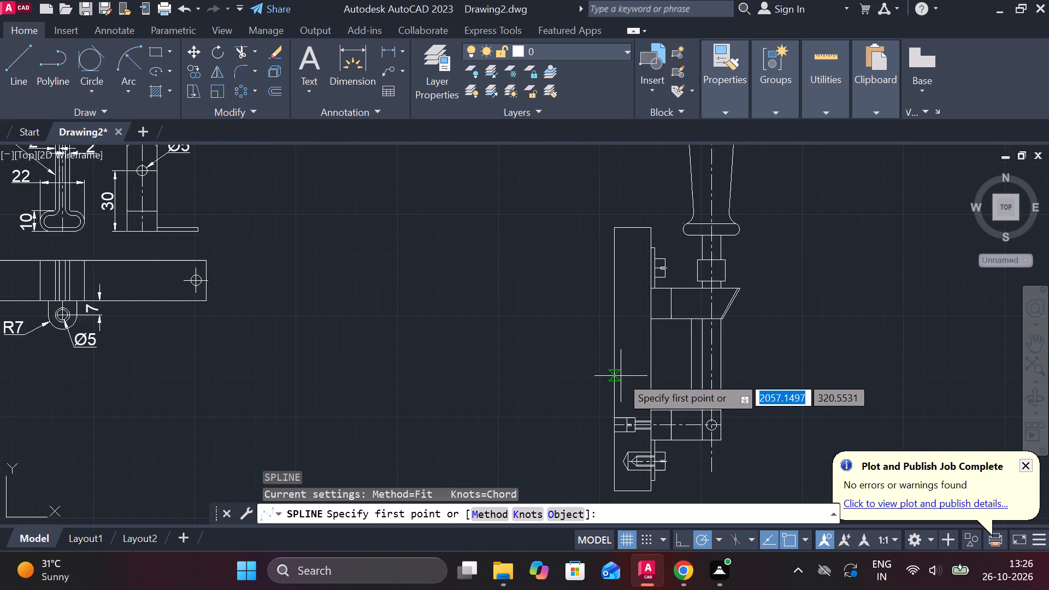
scroll(629, 396, up, 1)
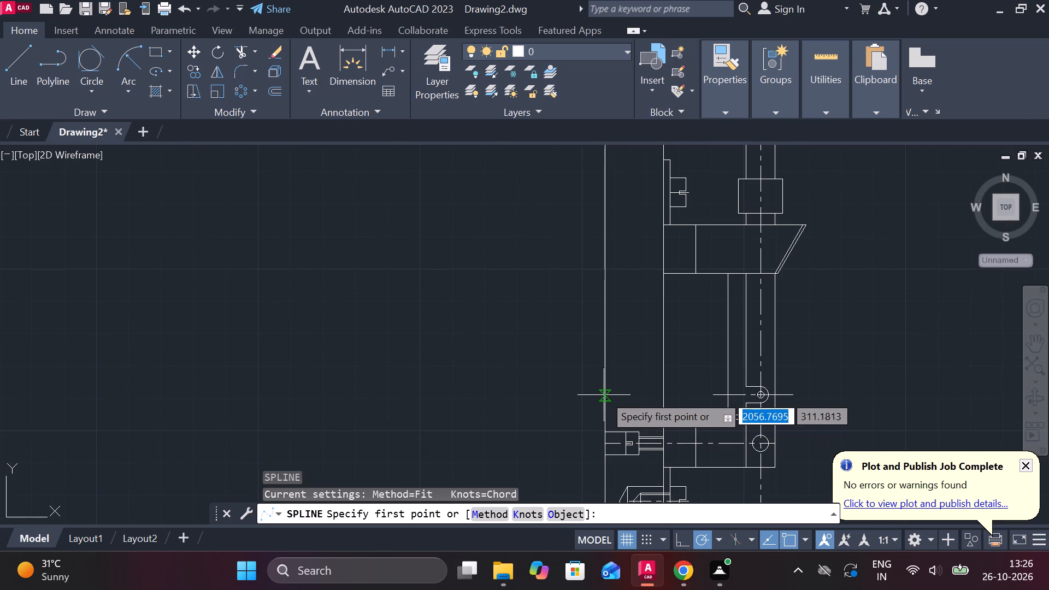
click(604, 392)
click(618, 390)
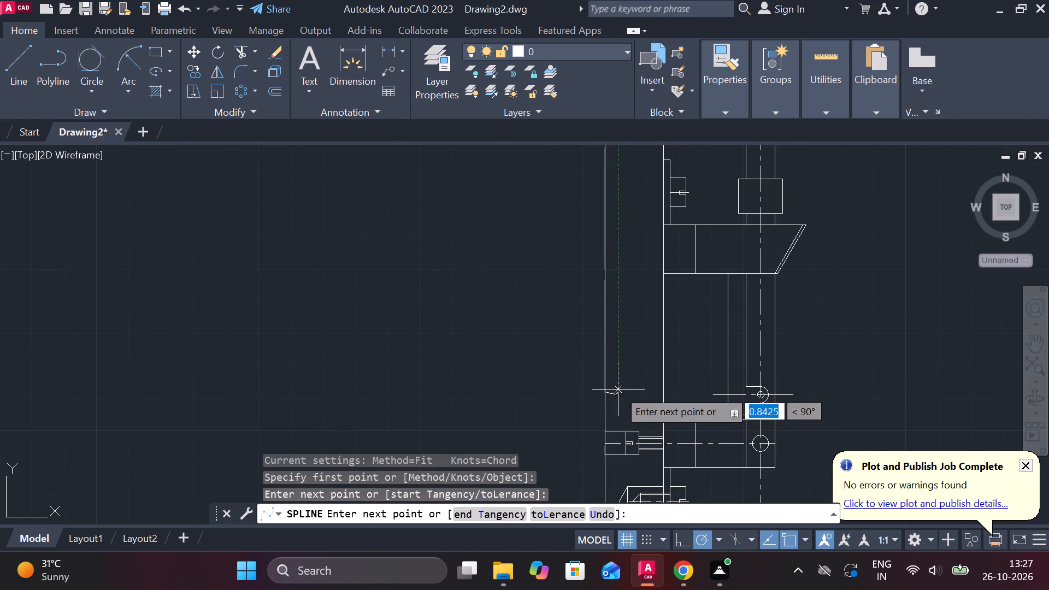
click(627, 396)
click(643, 389)
click(650, 395)
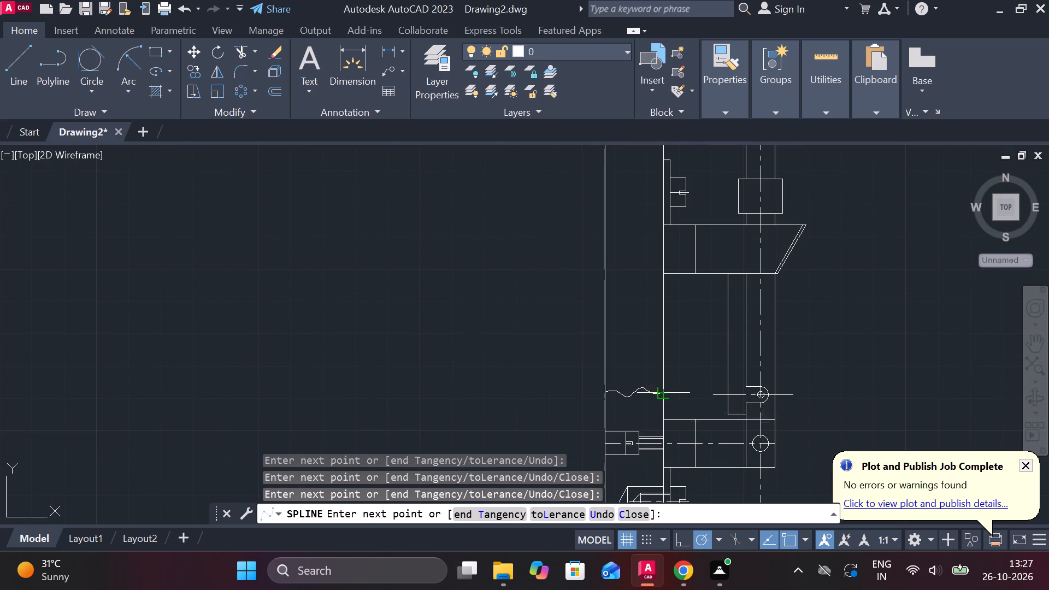
click(665, 394)
key(Return)
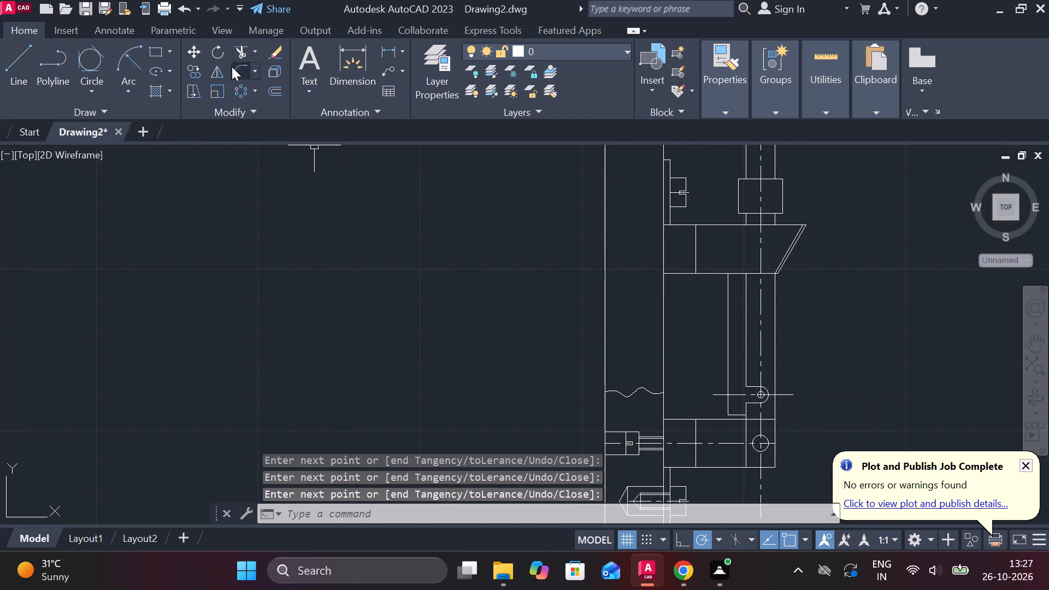
Hatch the back plate below the break line, above and below the counterbored screw hole, with diagonal lines at scale 0.5.
click(154, 93)
click(632, 407)
middle_drag(648, 417, 648, 387)
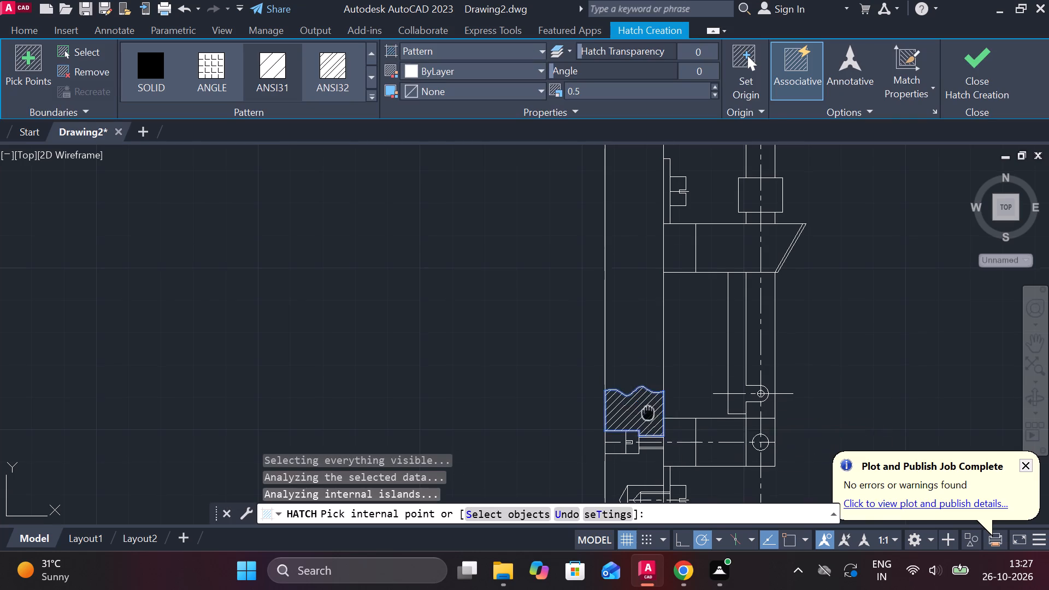
middle_drag(648, 387, 647, 281)
click(644, 330)
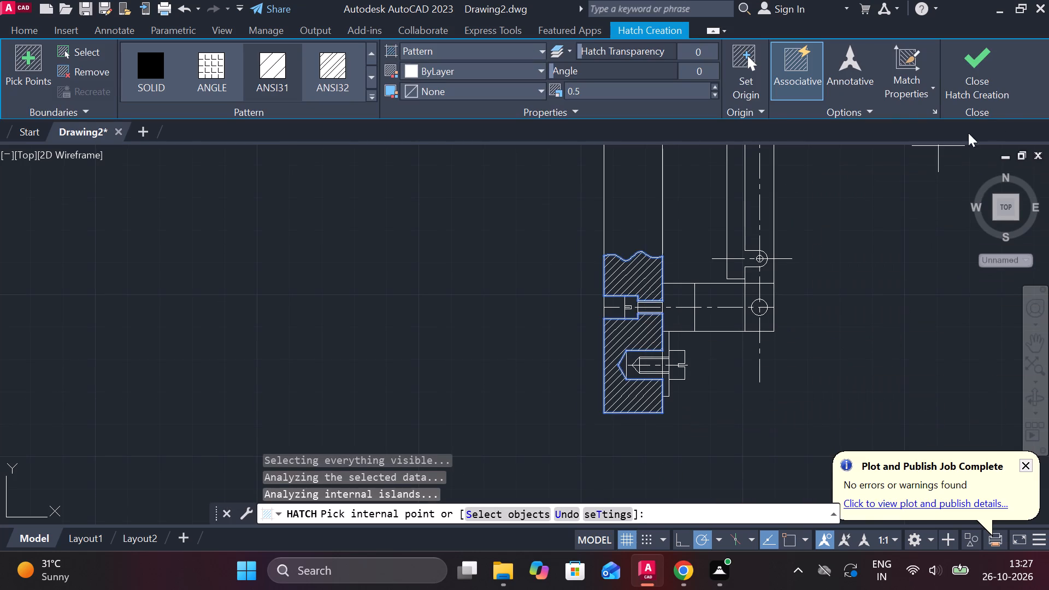
click(975, 83)
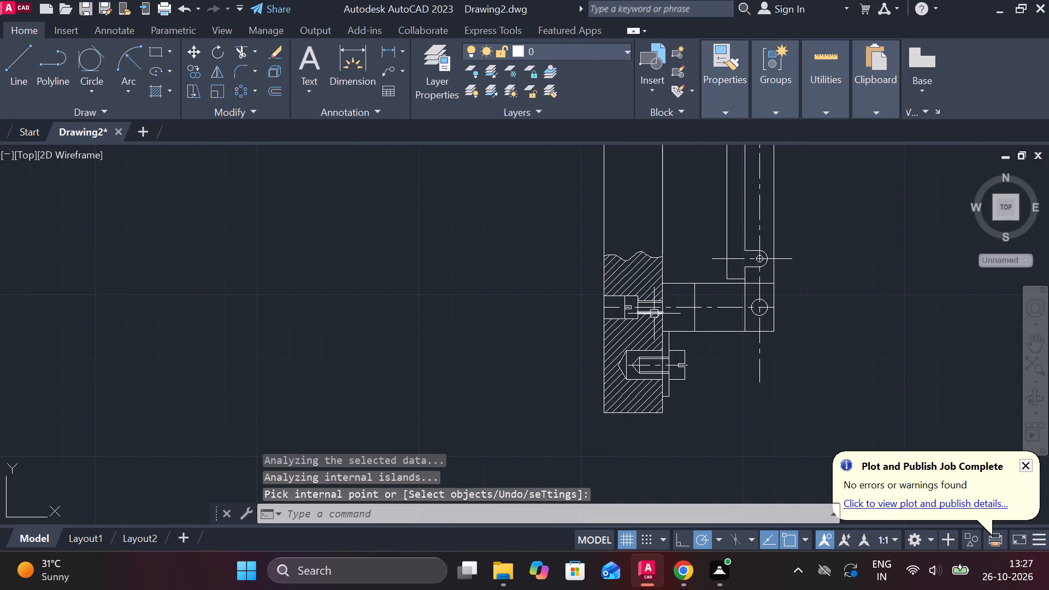
Draw a diagonal slot line through the centre of the circle on the lower bracket, extending it to the circle's edge on both sides.
scroll(666, 322, down, 1)
scroll(765, 317, down, 2)
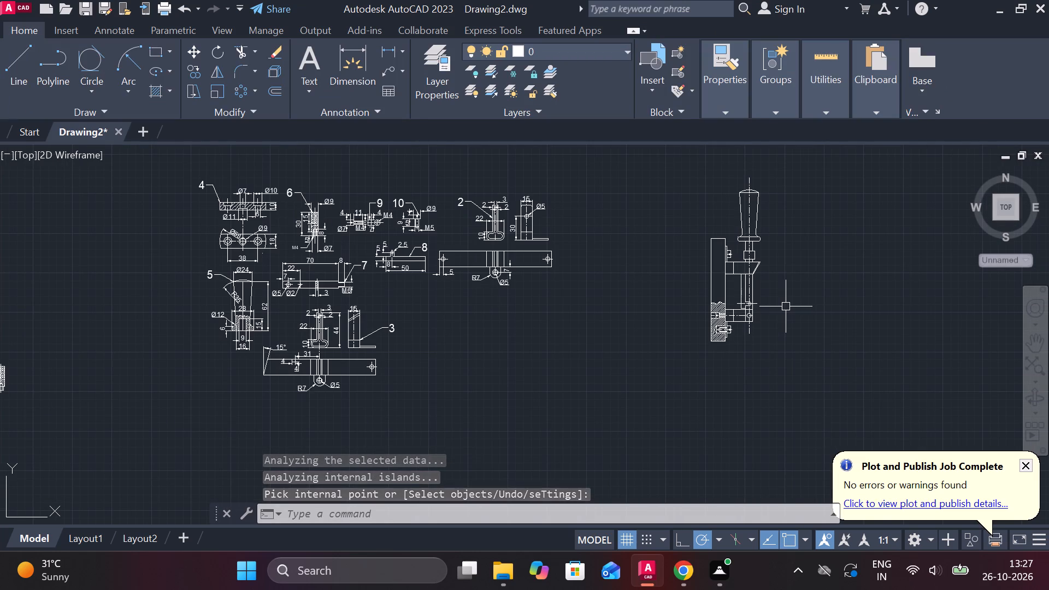
scroll(791, 316, up, 2)
scroll(741, 316, up, 2)
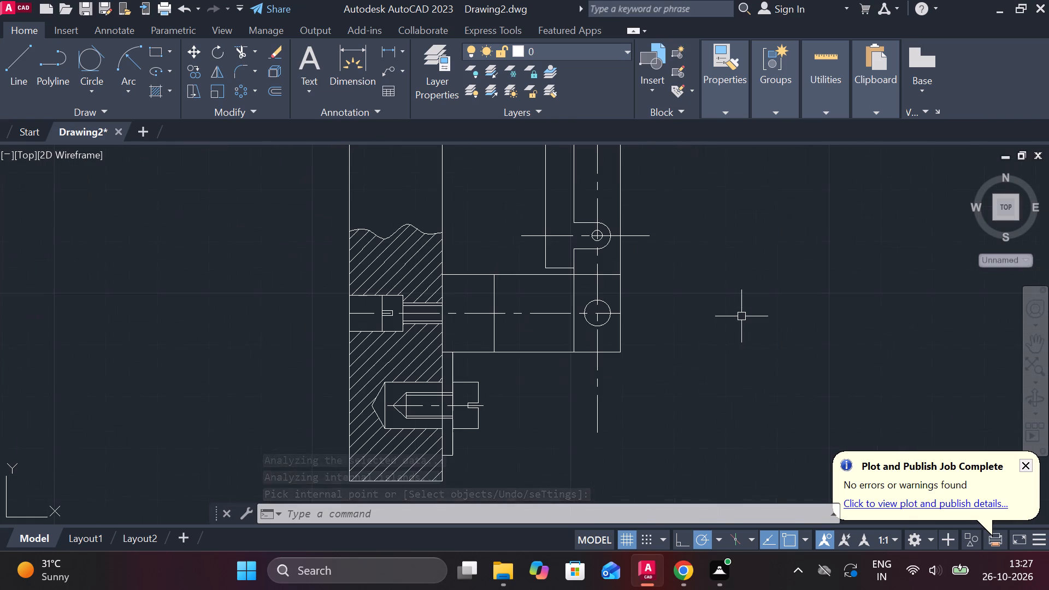
scroll(633, 328, up, 2)
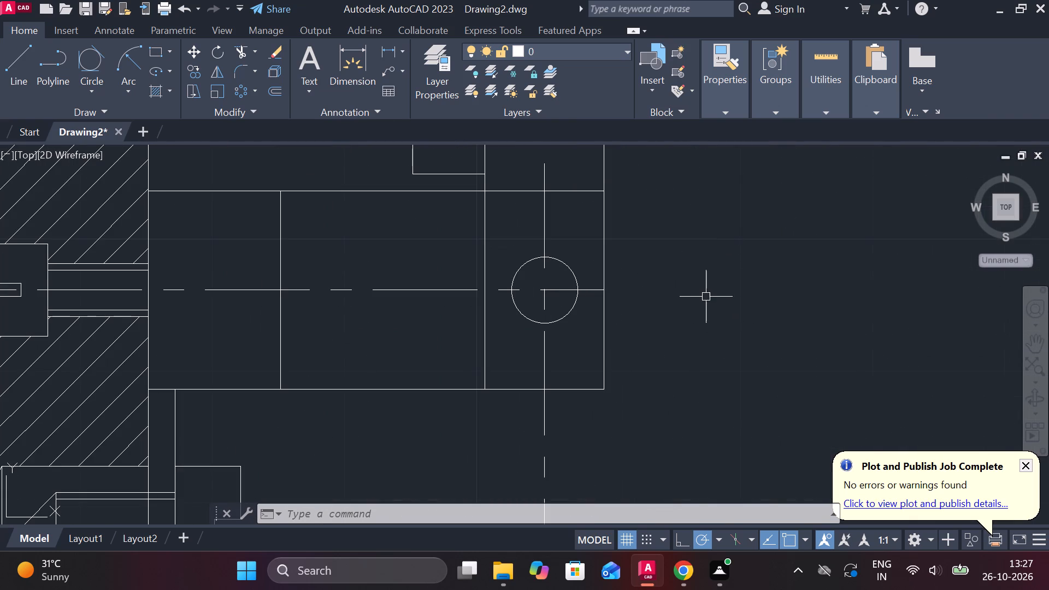
key(l)
key(Return)
click(539, 292)
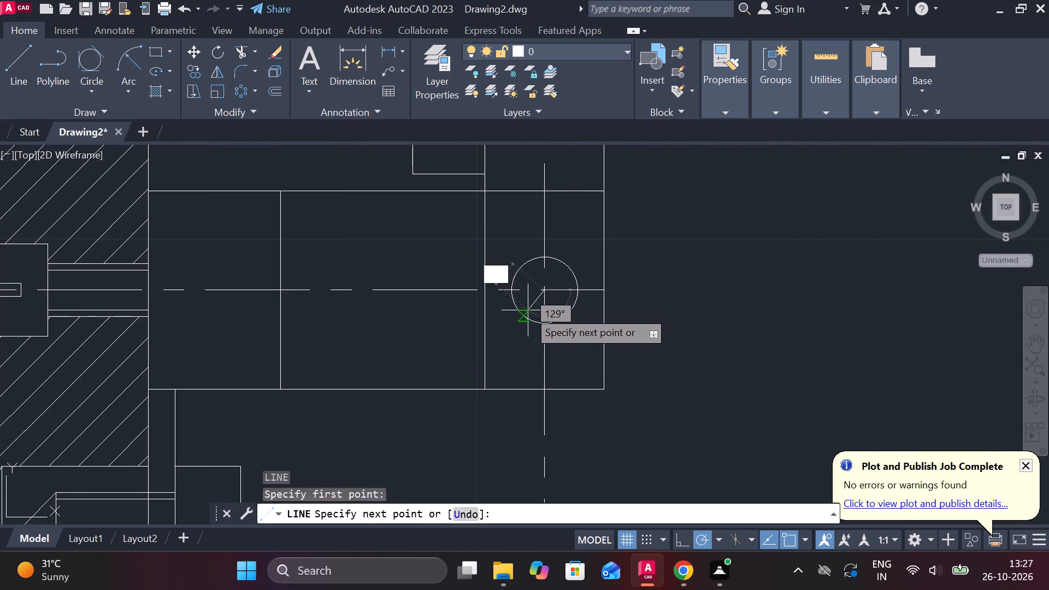
click(523, 314)
key(Escape)
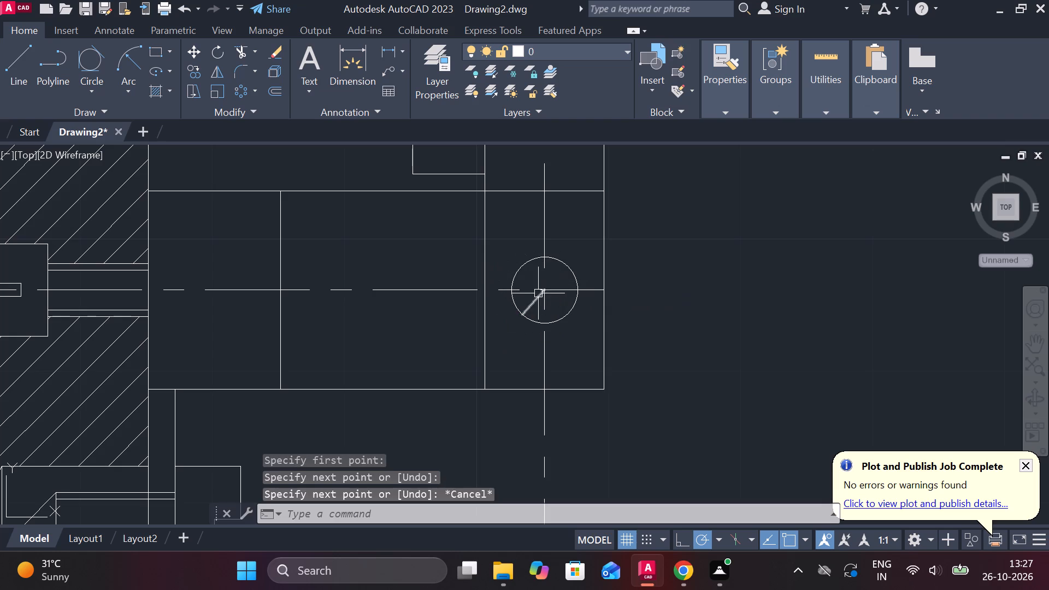
click(537, 294)
click(543, 294)
click(558, 276)
key(Escape)
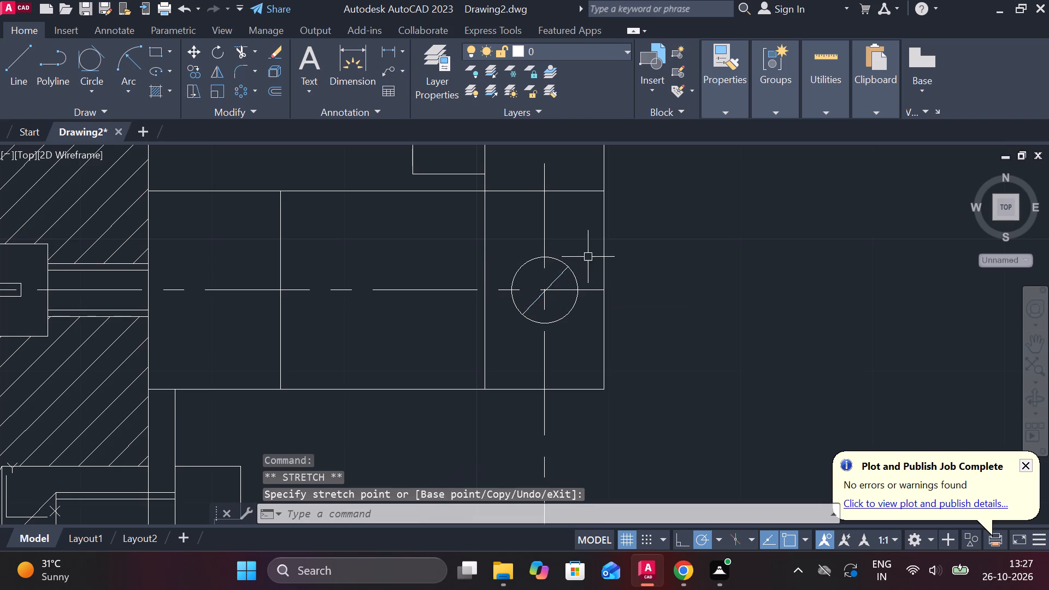
Offset the diagonal line by 0.5 towards its upper-left side to form the slot in the round screw head.
click(551, 287)
key(o)
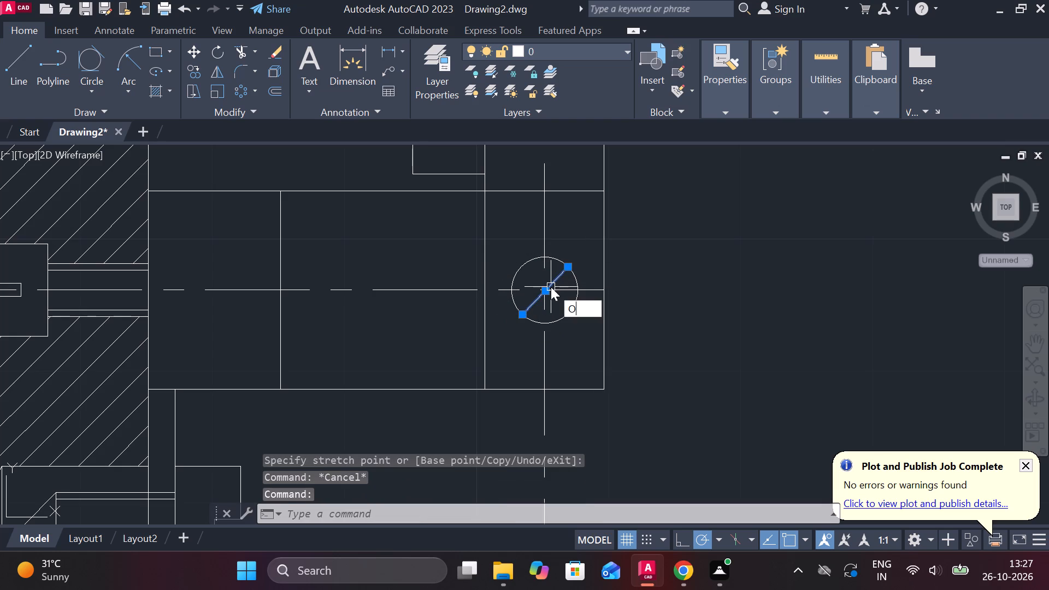
key(Return)
key(Return)
scroll(550, 287, up, 2)
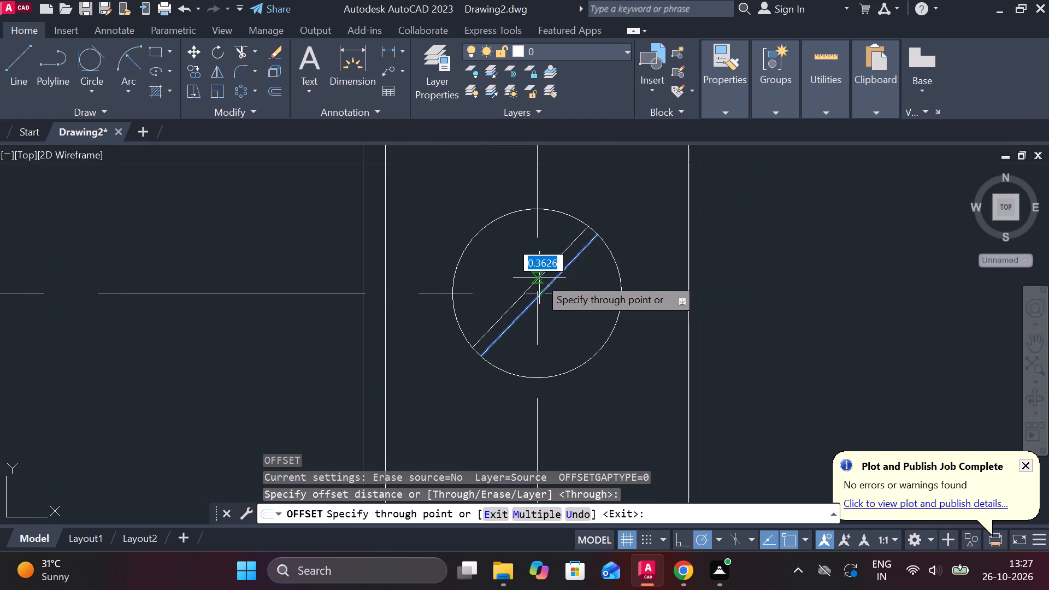
text(1)
key(space)
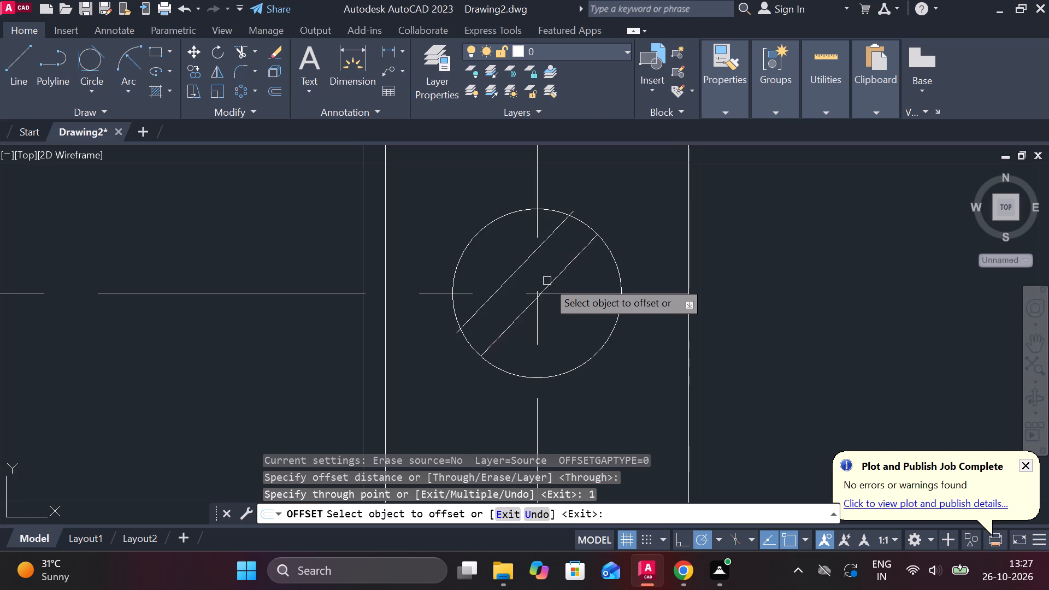
key(ctrl+z)
click(549, 284)
key(period)
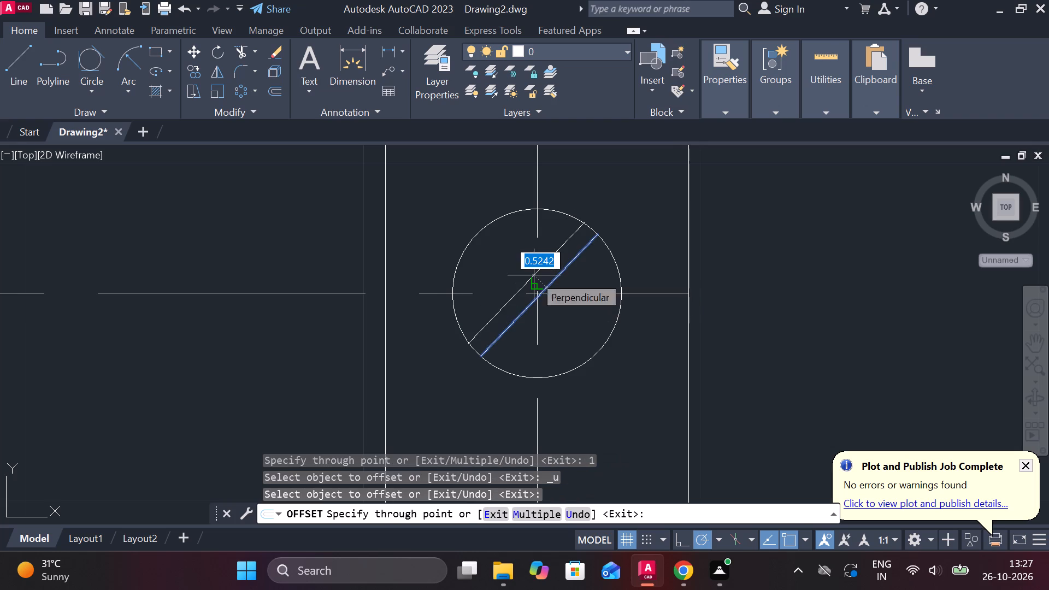
key(5)
key(Return)
scroll(670, 294, down, 2)
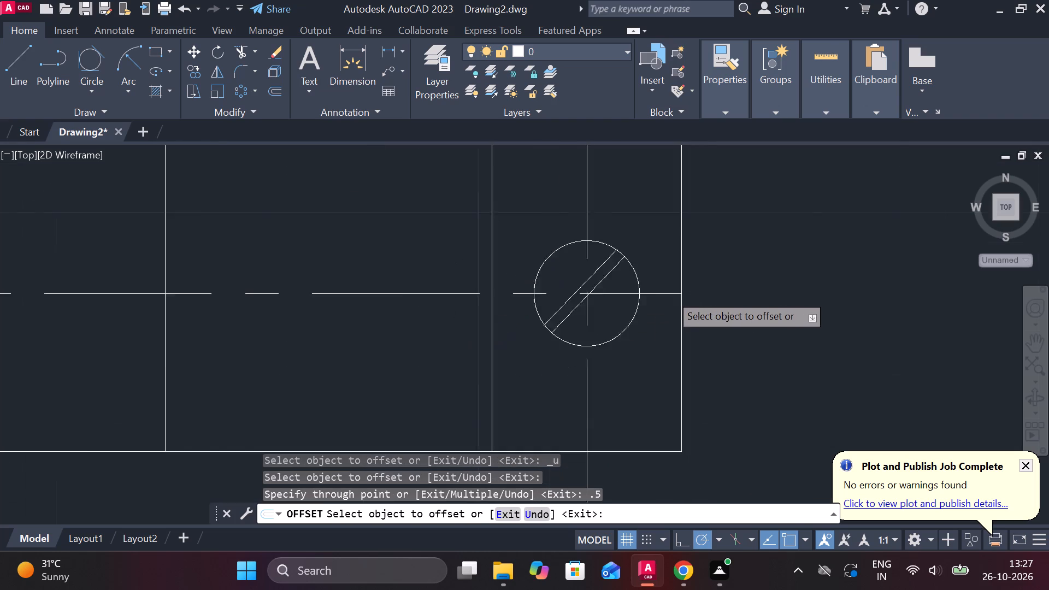
scroll(708, 294, down, 2)
key(Escape)
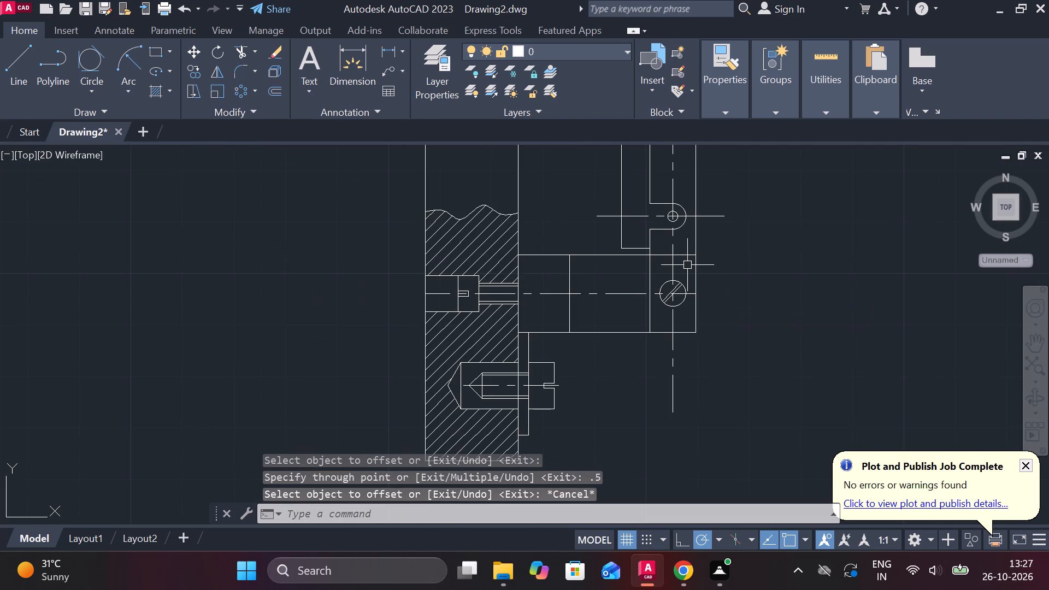
Add a linear dimension for the back plate's thickness above its top edge in the assembly.
scroll(688, 277, down, 2)
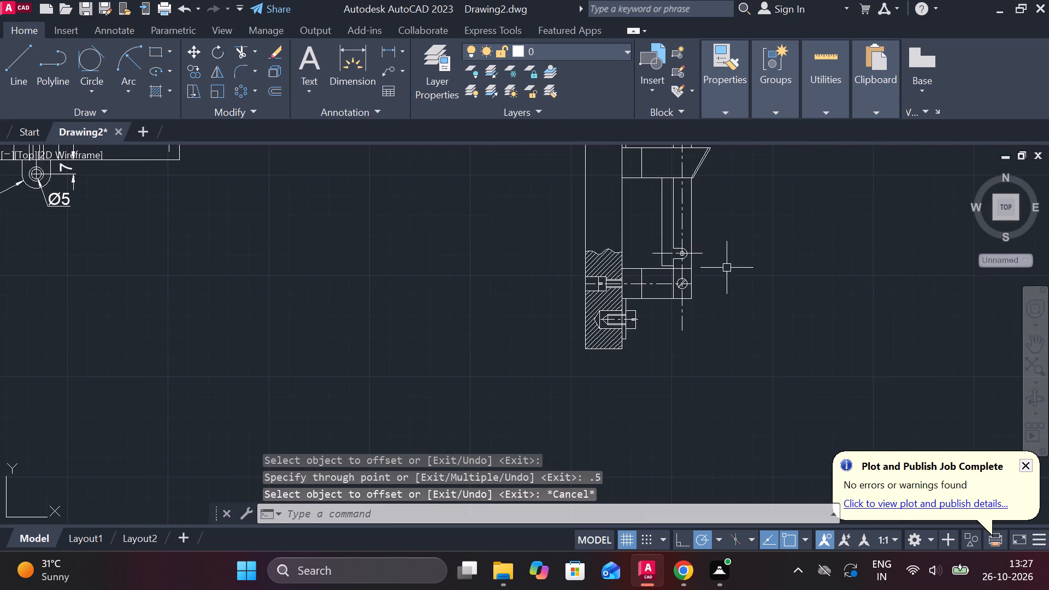
middle_drag(727, 280, 665, 387)
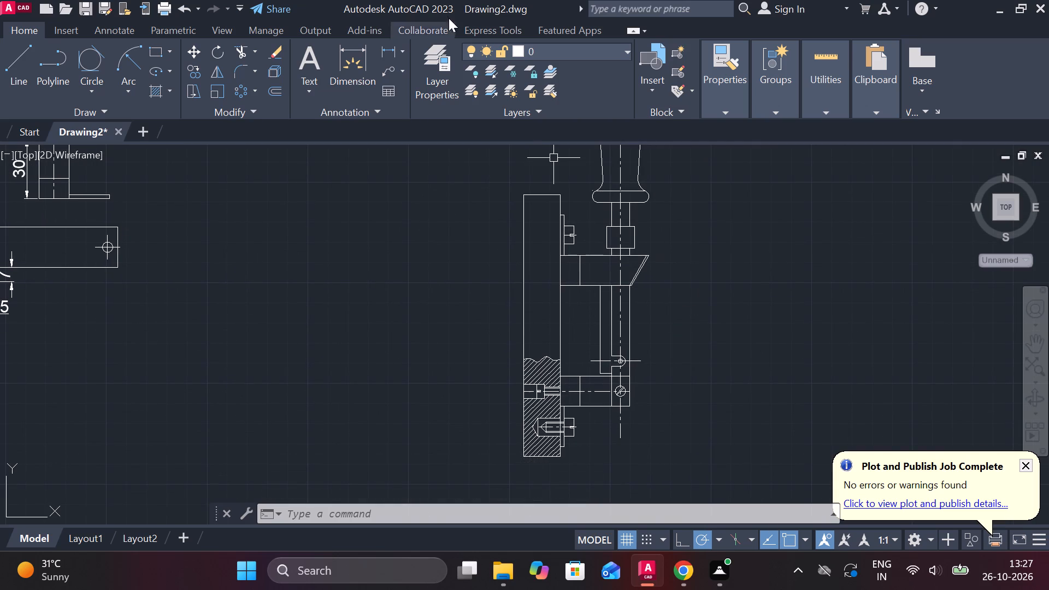
click(372, 44)
click(394, 49)
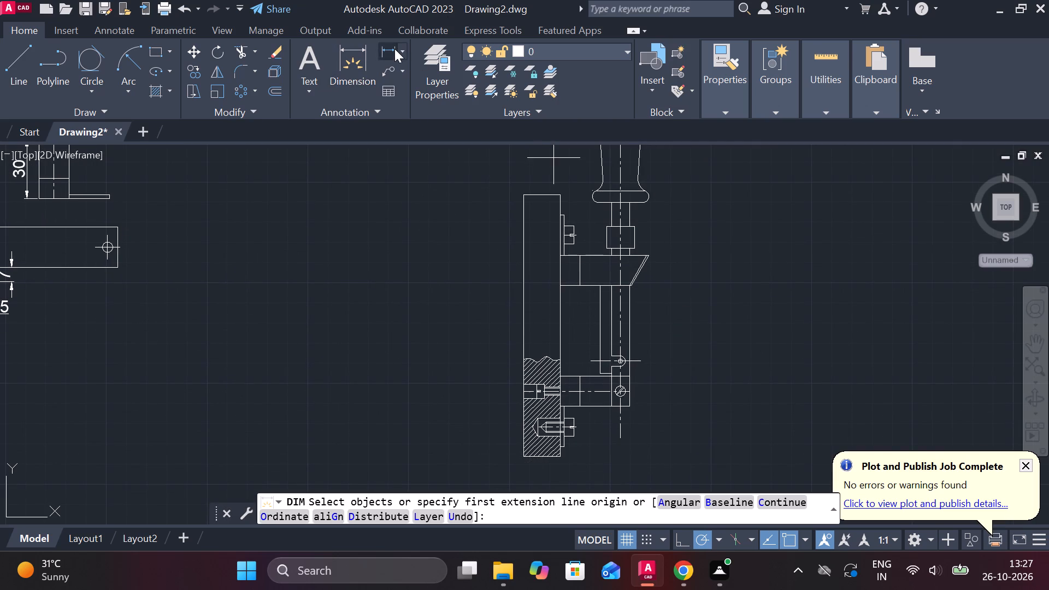
click(522, 190)
click(561, 192)
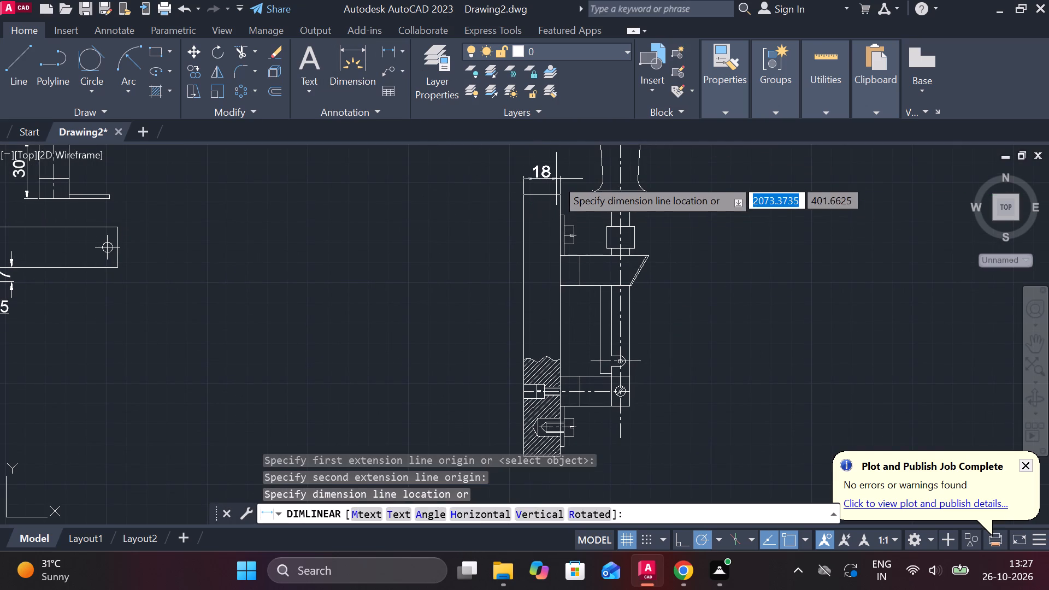
click(556, 179)
Add a leader to the top of the collar below the handle, labelled 6 with text height 10.
scroll(735, 232, down, 1)
middle_drag(740, 234, 581, 281)
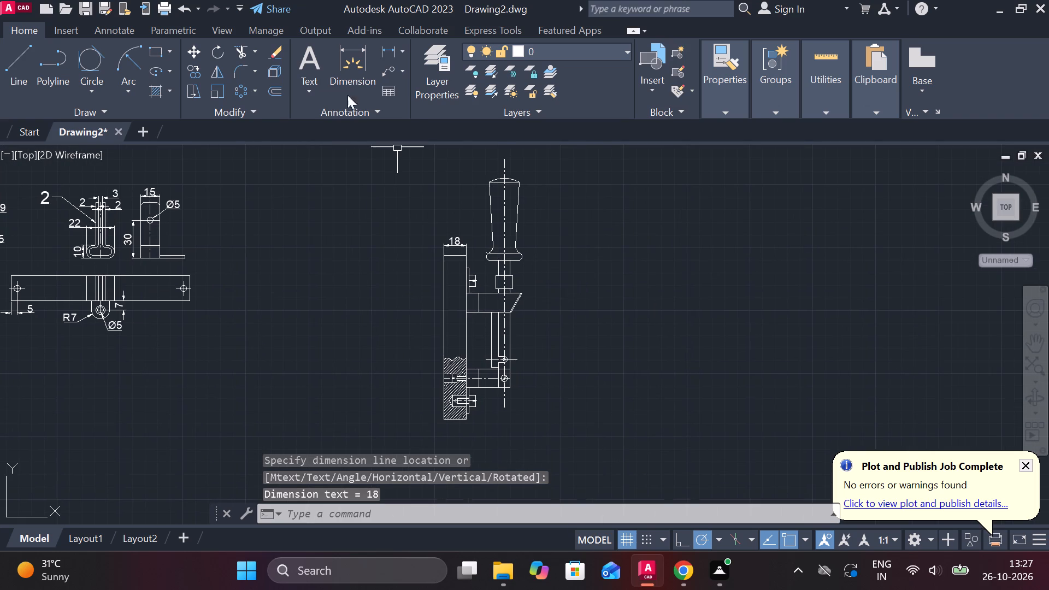
key(Escape)
click(388, 75)
scroll(552, 227, up, 2)
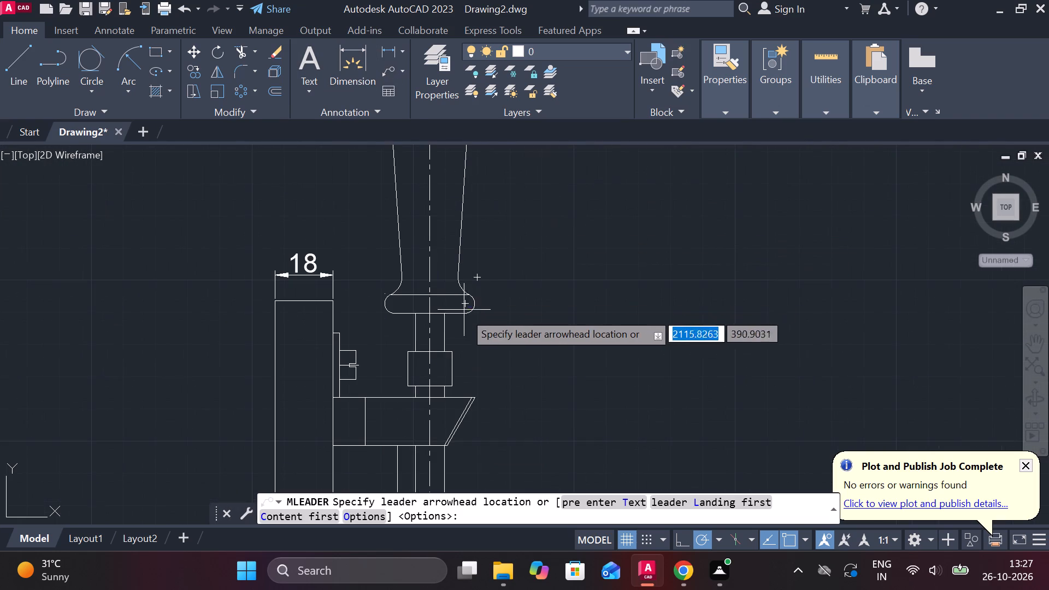
click(445, 343)
click(516, 310)
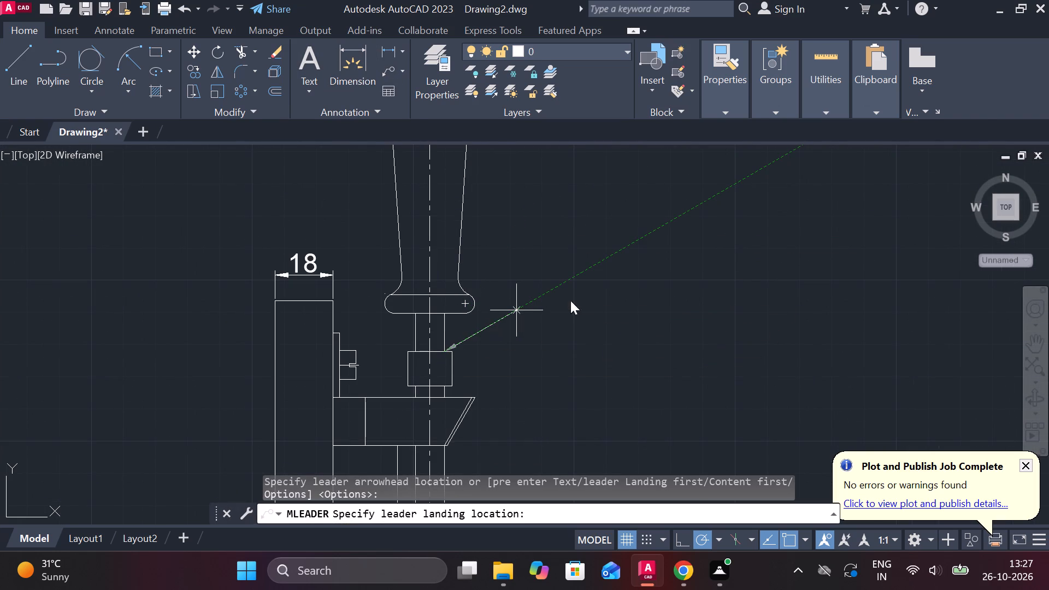
click(124, 66)
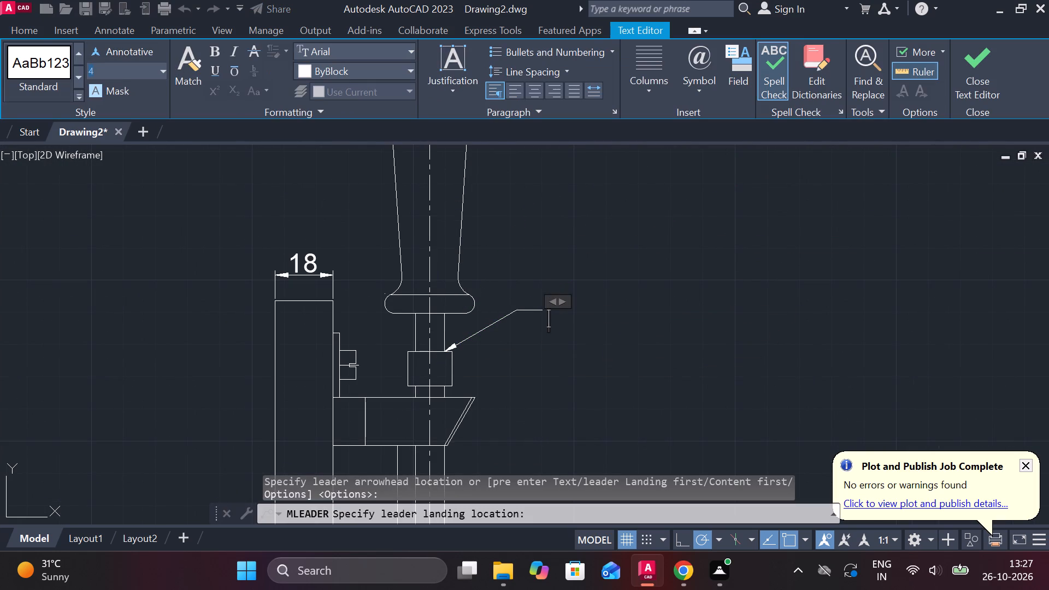
text(10)
key(Return)
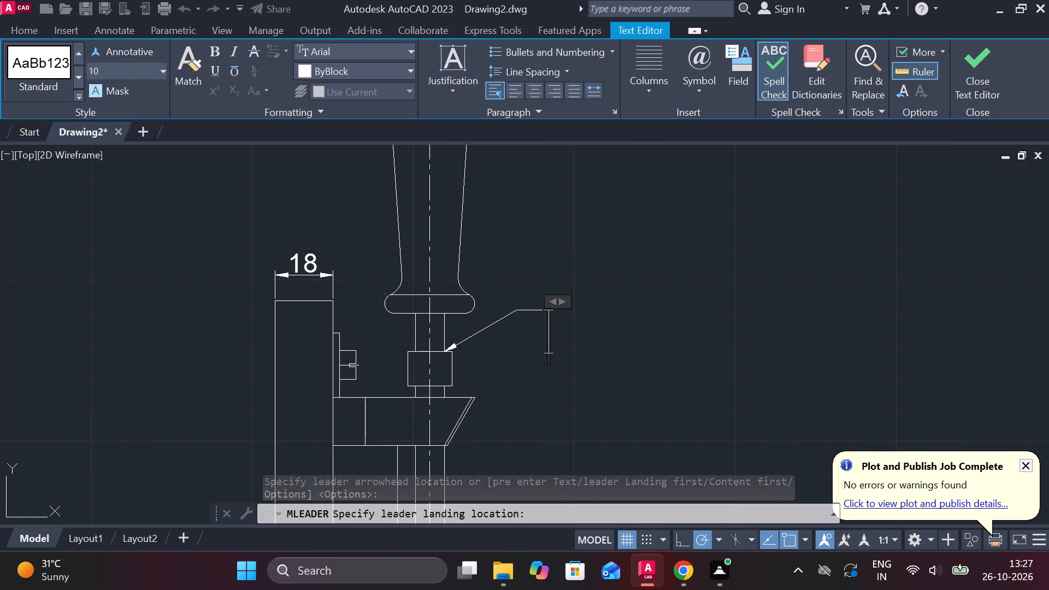
key(6)
click(957, 69)
Add a leader to the rod's outer edge between the upper and lower brackets, labelled 7 with text height 10.
middle_drag(839, 276, 843, 207)
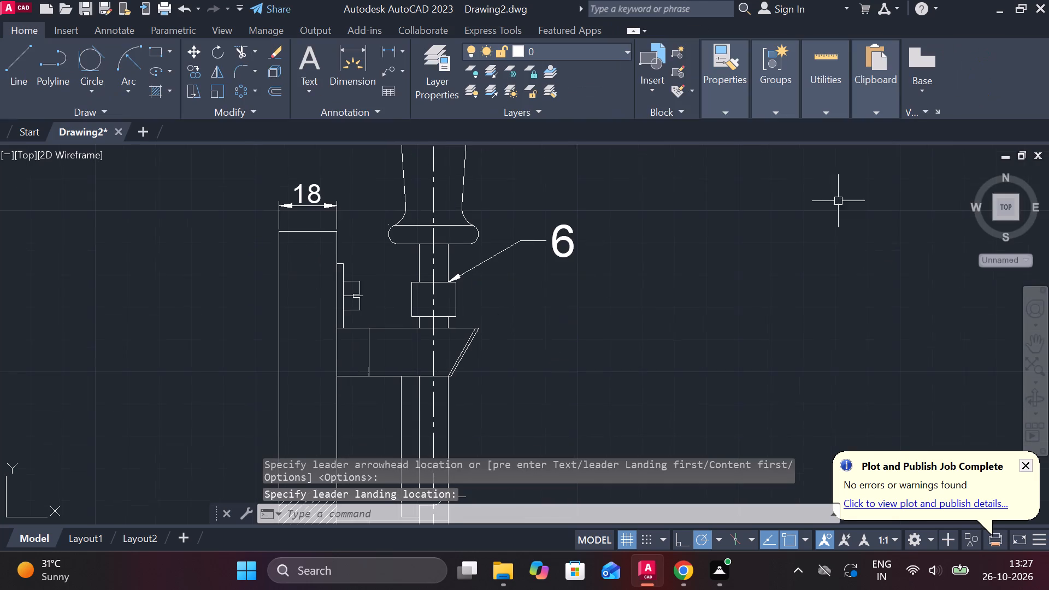
click(383, 72)
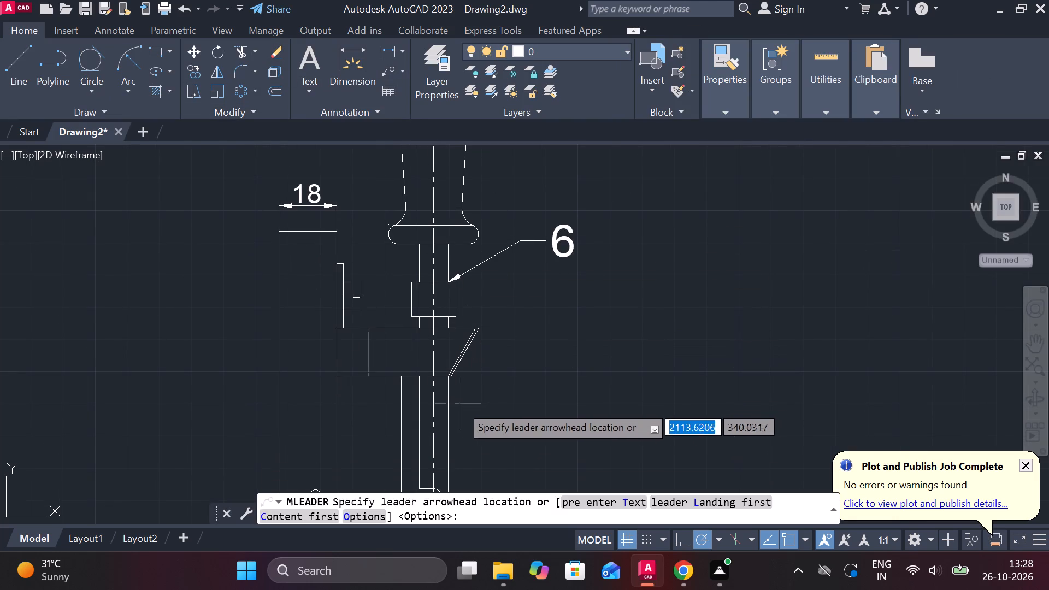
middle_drag(462, 405, 457, 341)
click(441, 357)
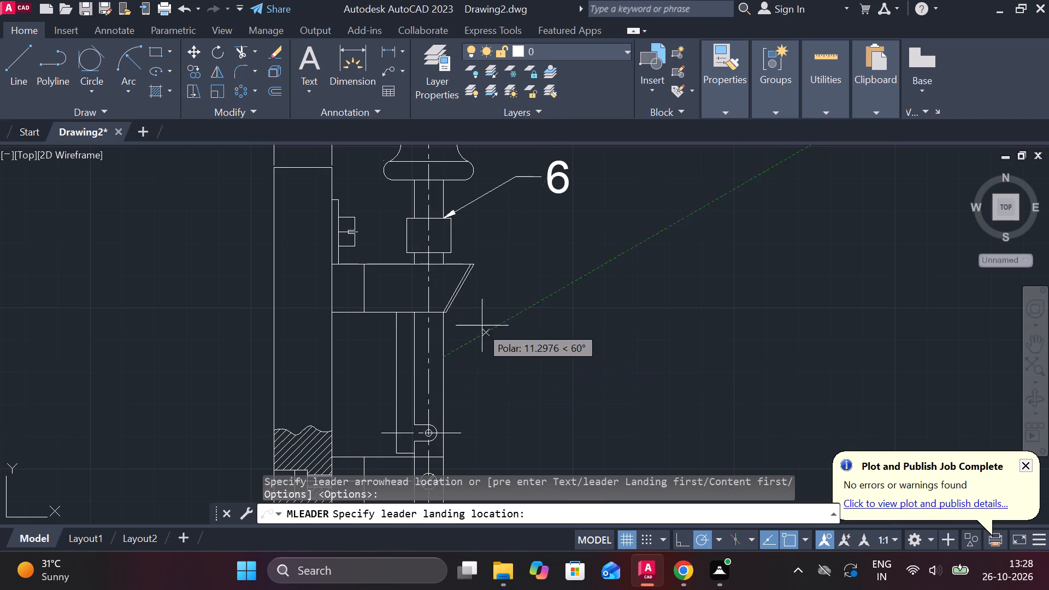
click(507, 300)
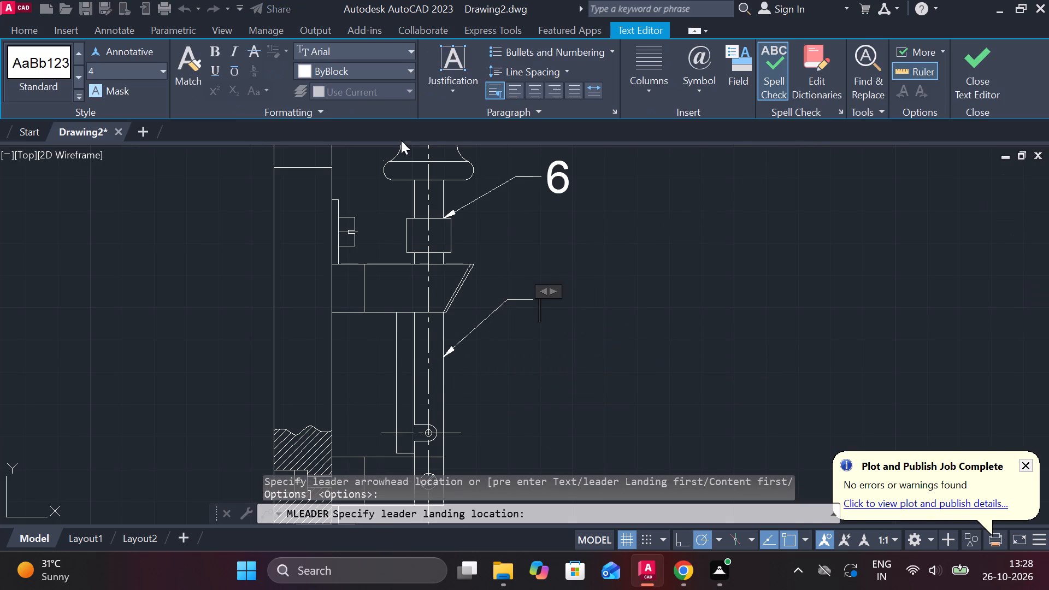
click(111, 75)
text(10)
key(Return)
key(7)
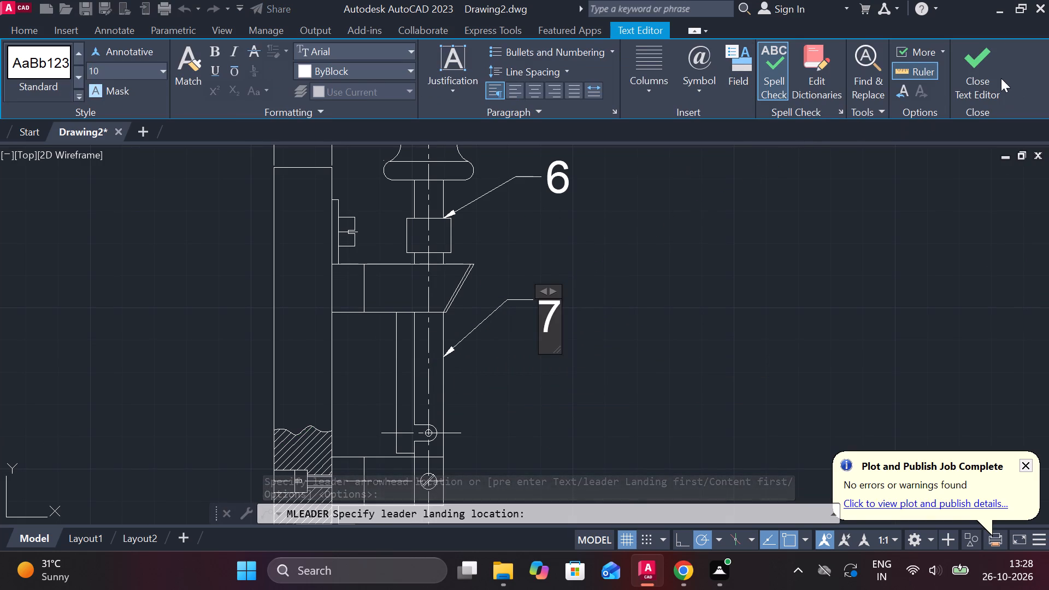
click(982, 78)
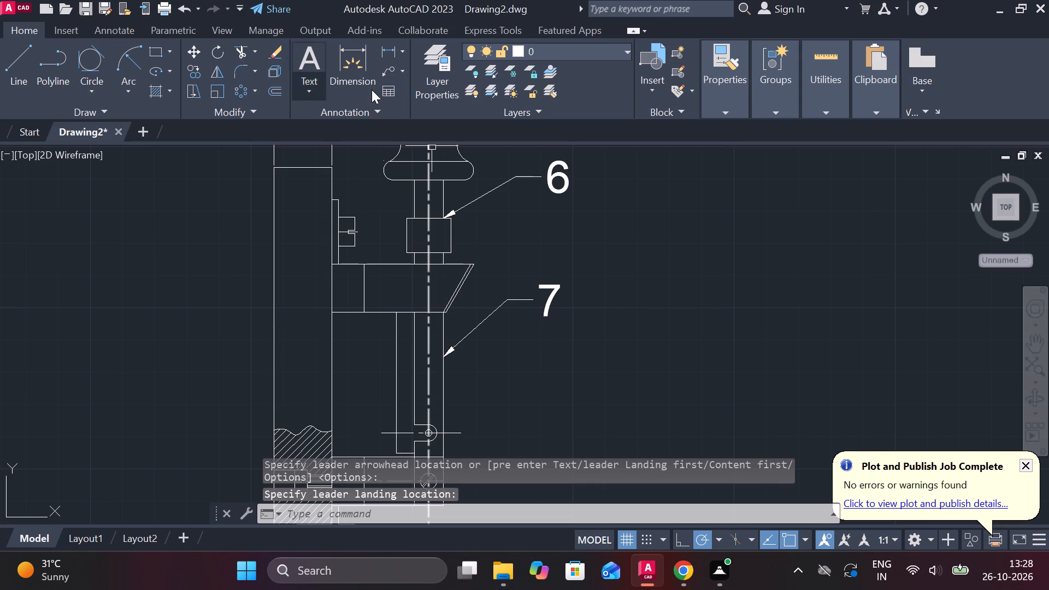
Add a leader to the rounded end with the small hole just above the lower bracket, labelled 8 with text height 10.
click(389, 70)
middle_drag(465, 243, 455, 179)
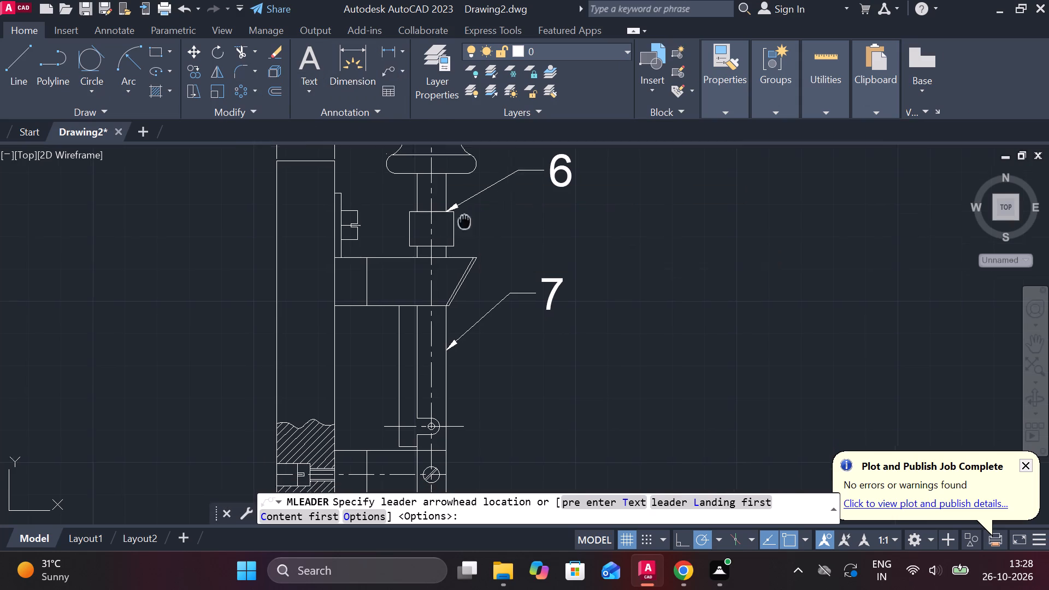
middle_drag(455, 179, 453, 149)
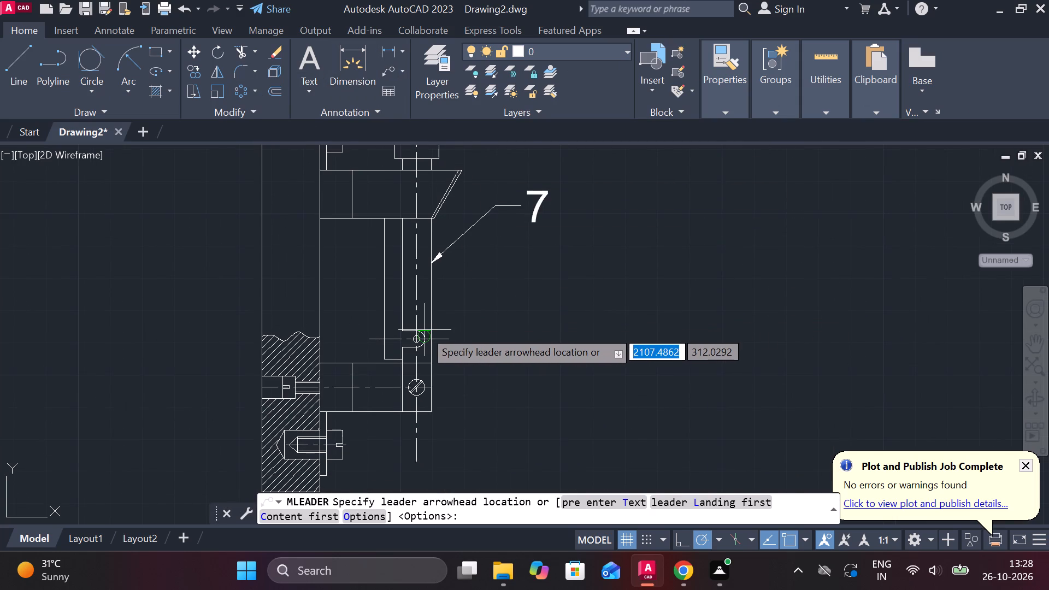
click(425, 330)
click(488, 286)
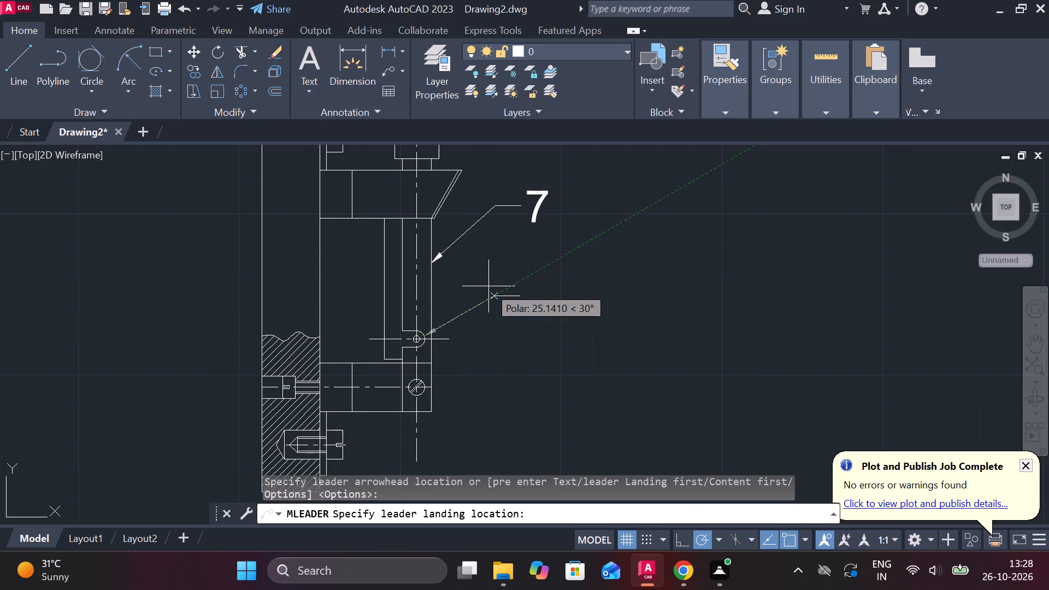
click(134, 68)
text(10)
key(Return)
key(8)
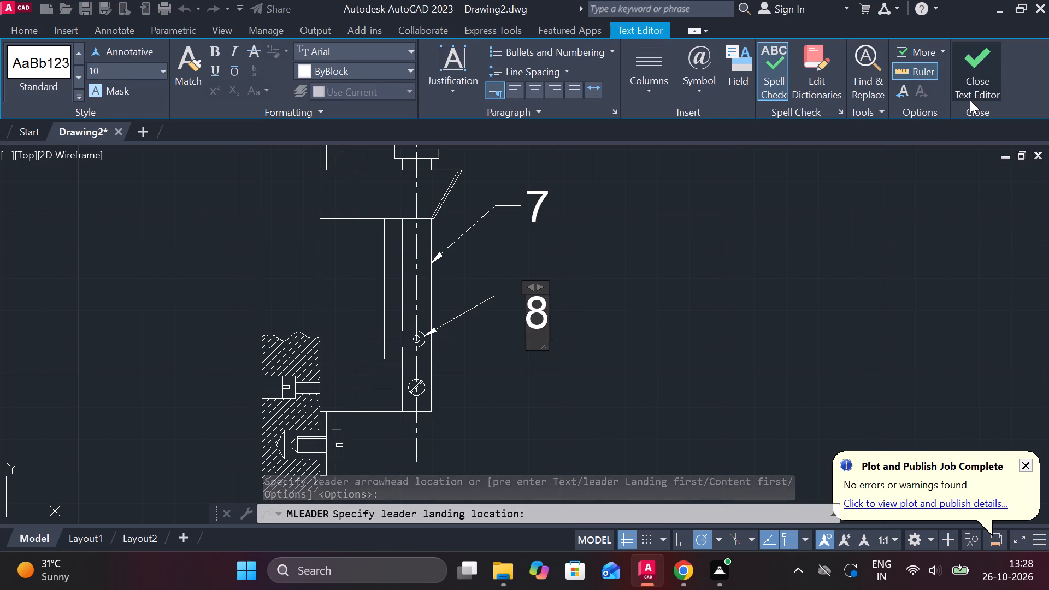
click(970, 100)
Add a leader to the slotted screw circle in the lower bracket, labelled 9 with text height 10.
middle_drag(614, 311, 551, 198)
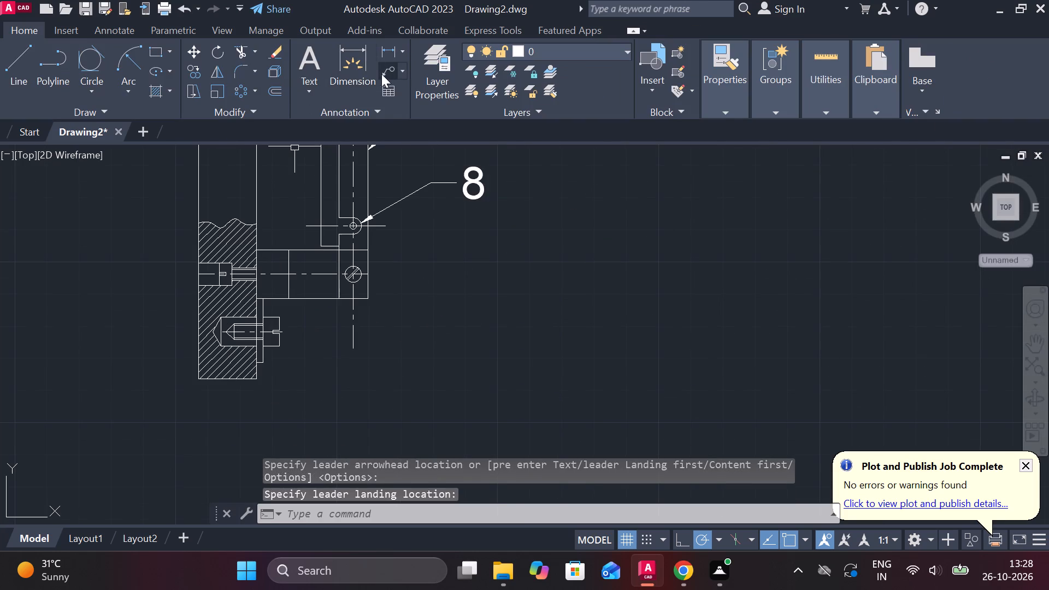
click(386, 70)
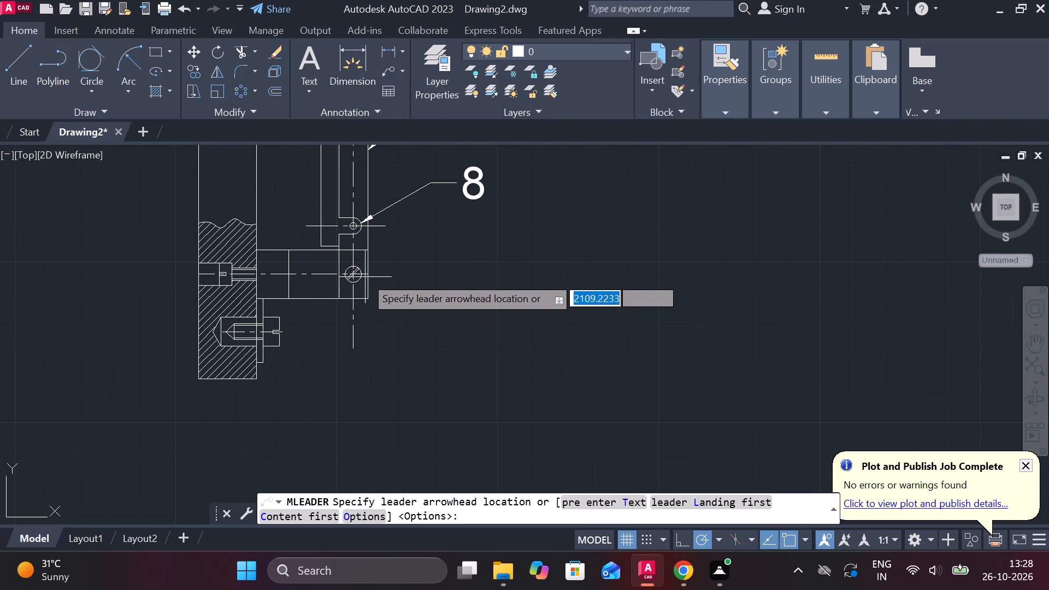
click(364, 272)
click(419, 245)
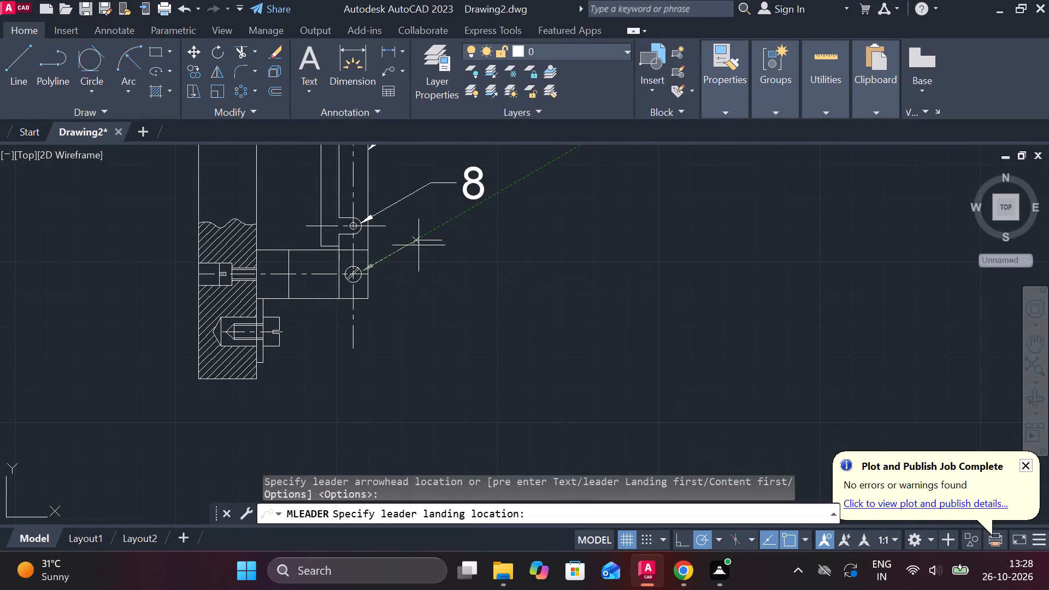
click(110, 73)
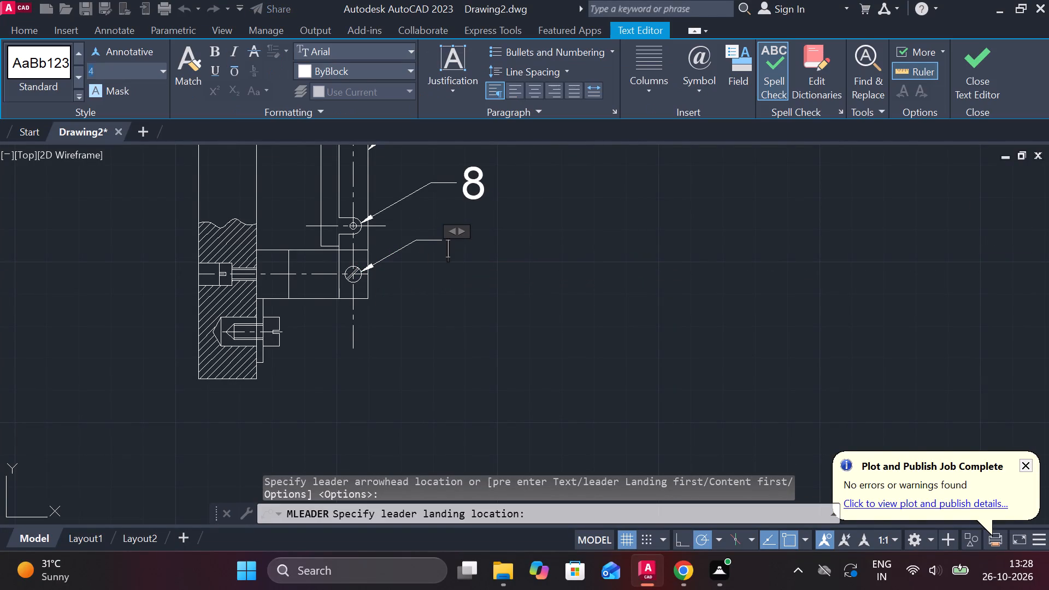
text(10)
key(Return)
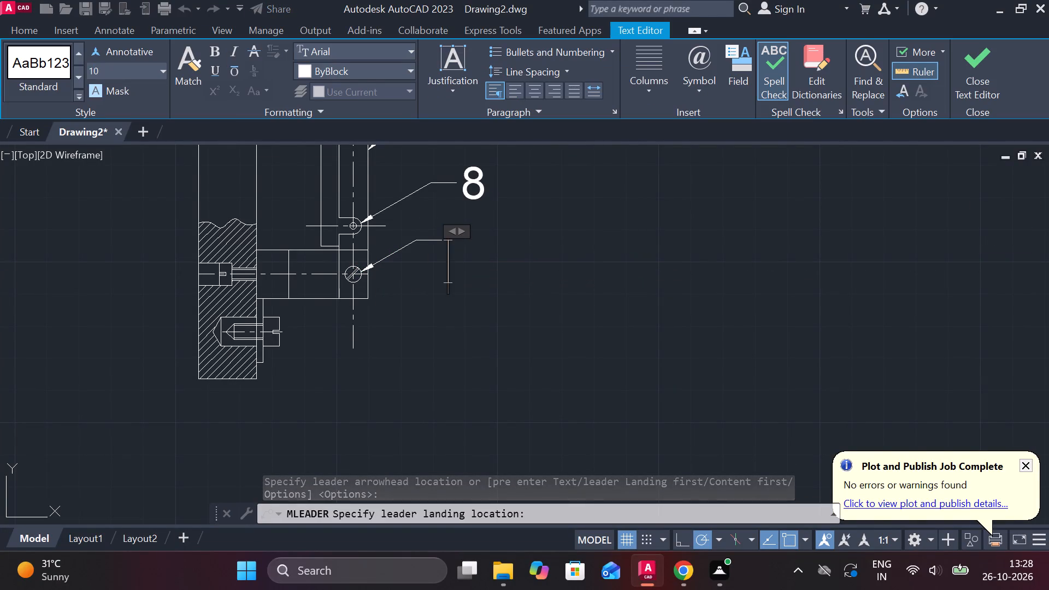
key(9)
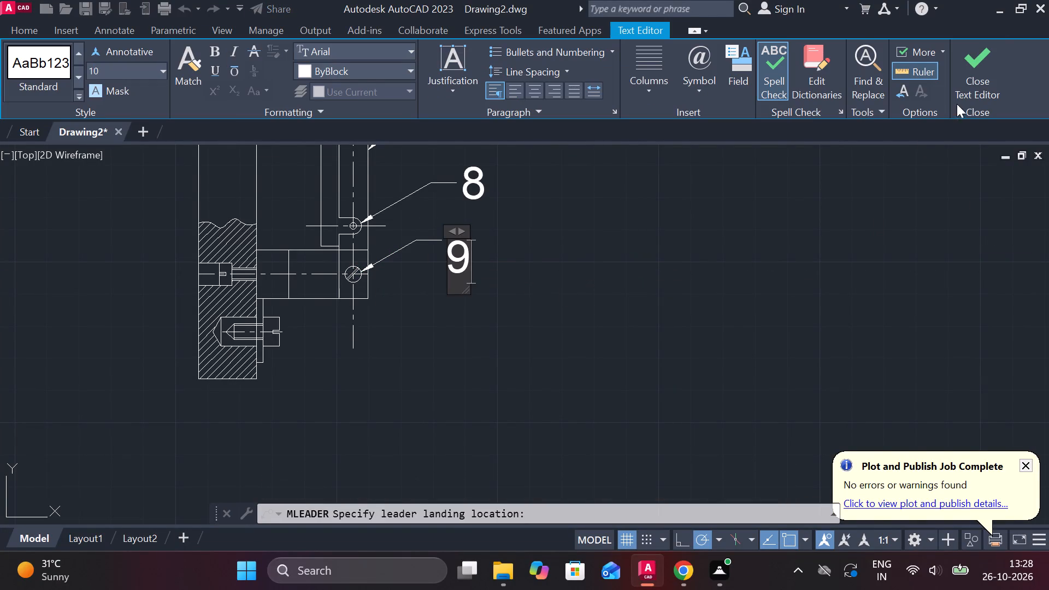
click(965, 93)
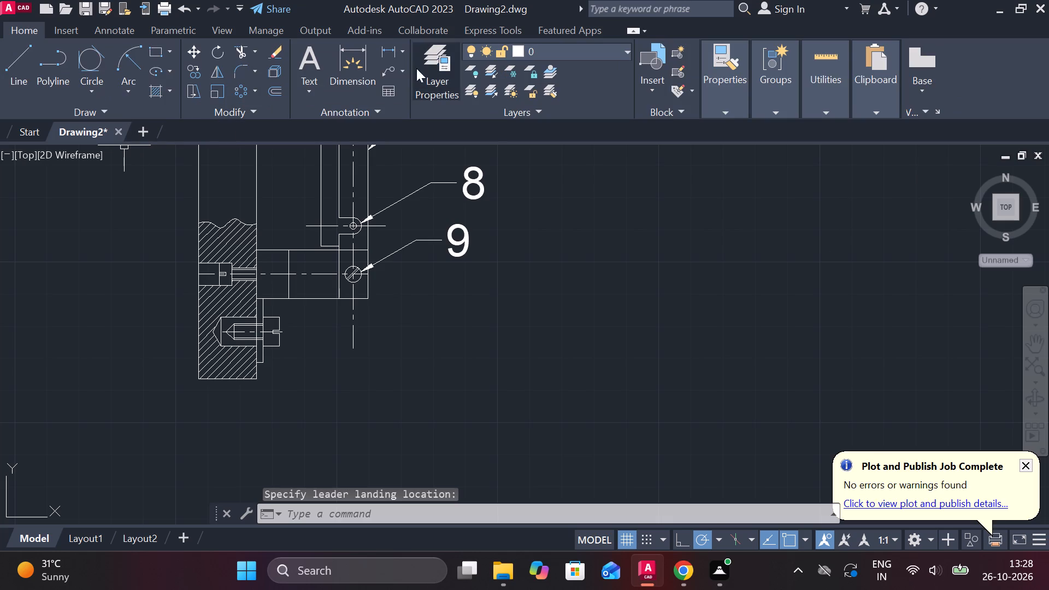
Add a leader to the head of the bottom screw in the hatched back plate, labelled 10 with text height 10.
click(386, 72)
middle_drag(435, 327, 646, 247)
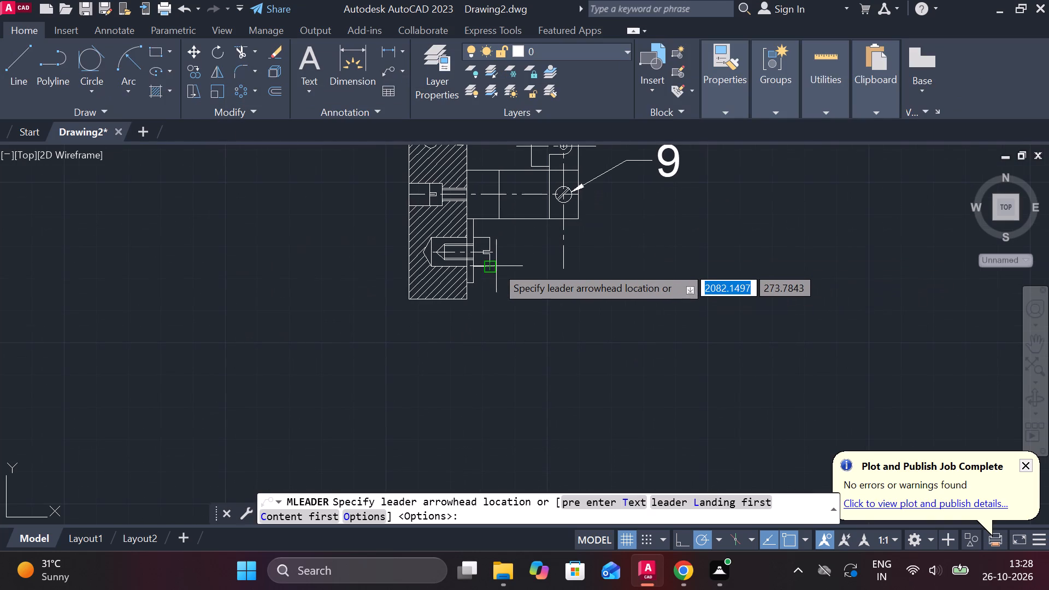
click(496, 266)
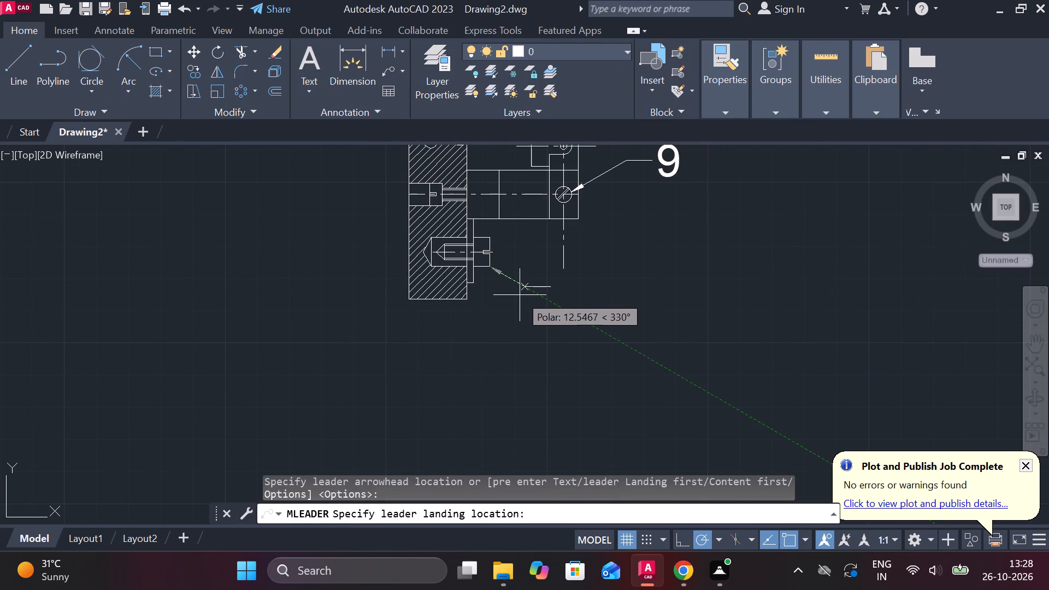
click(520, 295)
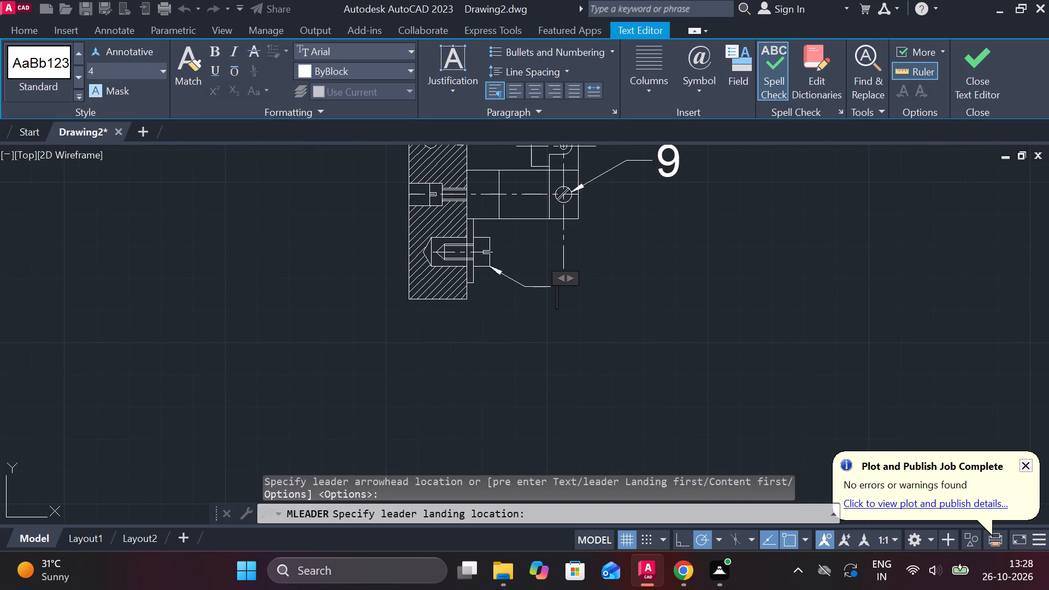
click(142, 70)
text(10)
key(Return)
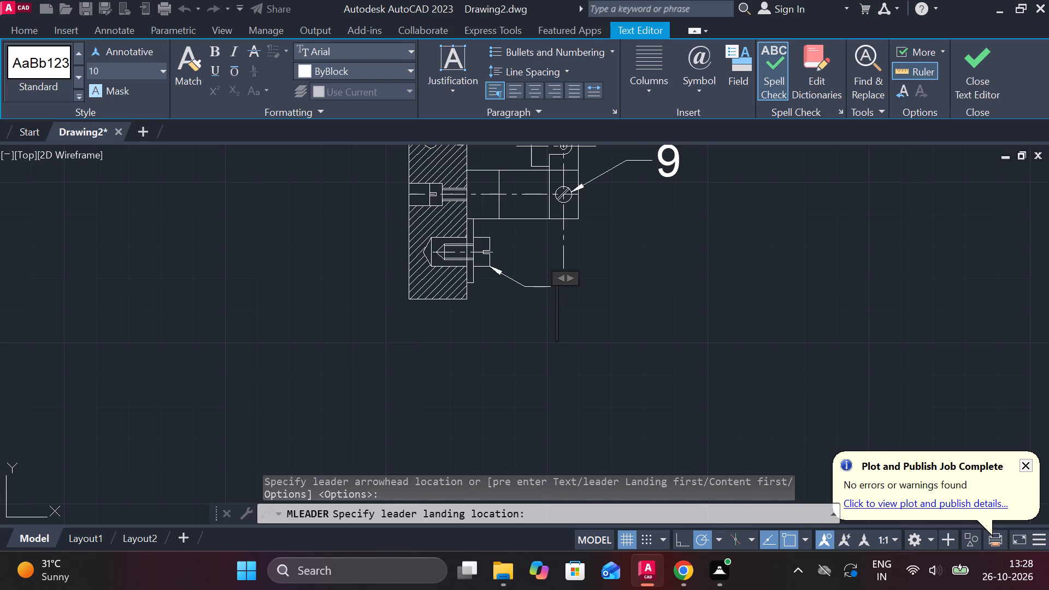
text(10)
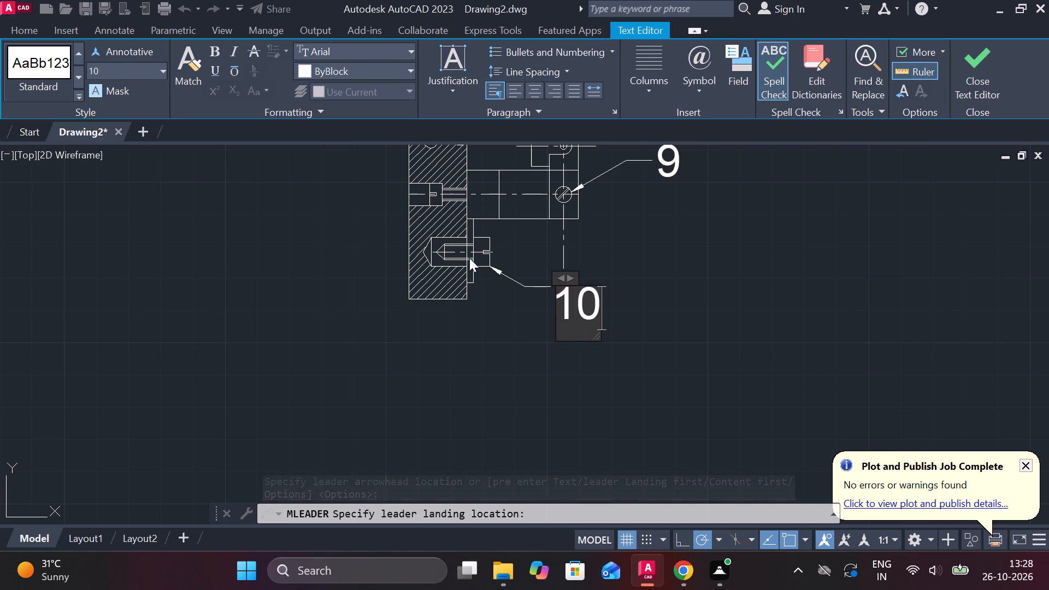
click(963, 92)
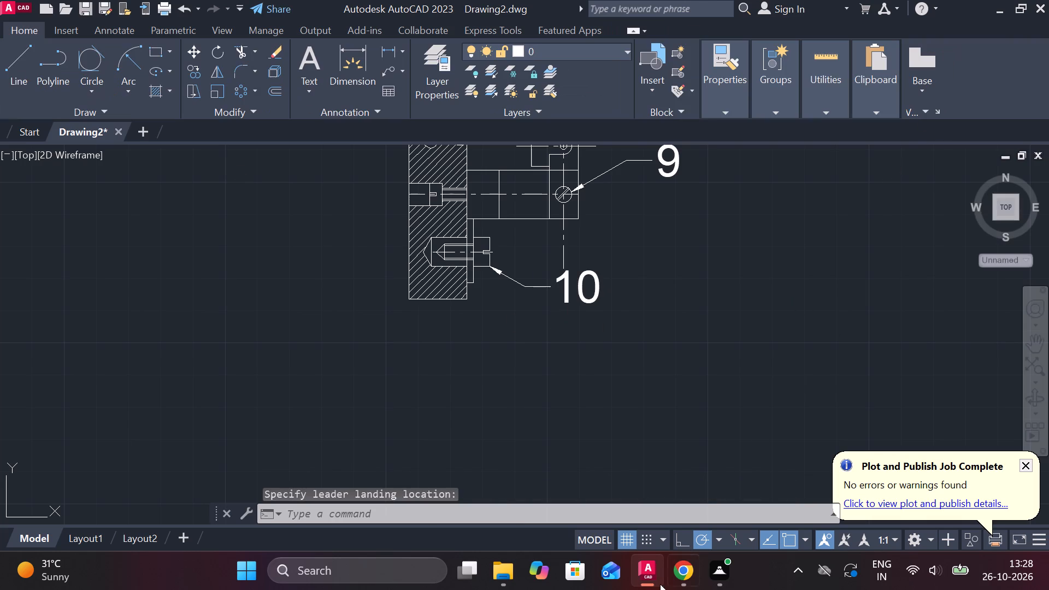
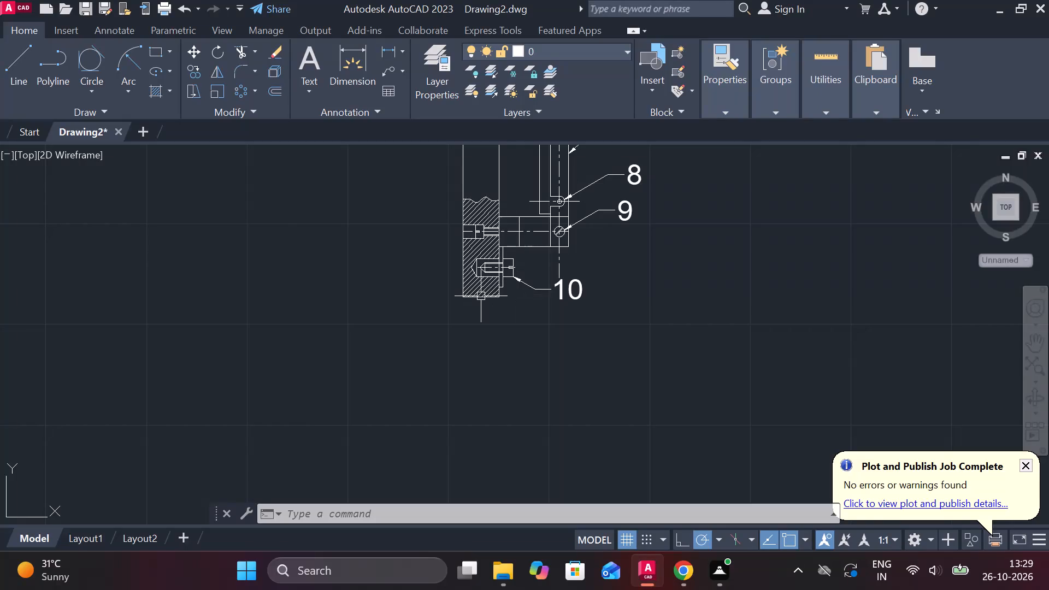
Draw a rectangular front-view plate outline 90 wide beside the assembly view, aligned with the back plate's top and bottom edges.
scroll(500, 311, down, 2)
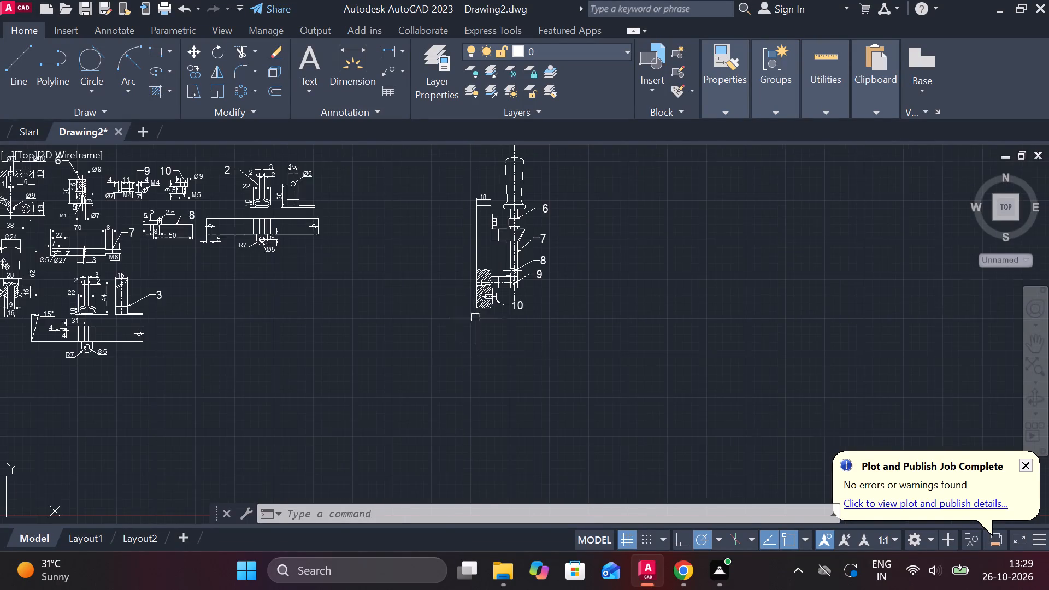
middle_drag(447, 299, 572, 351)
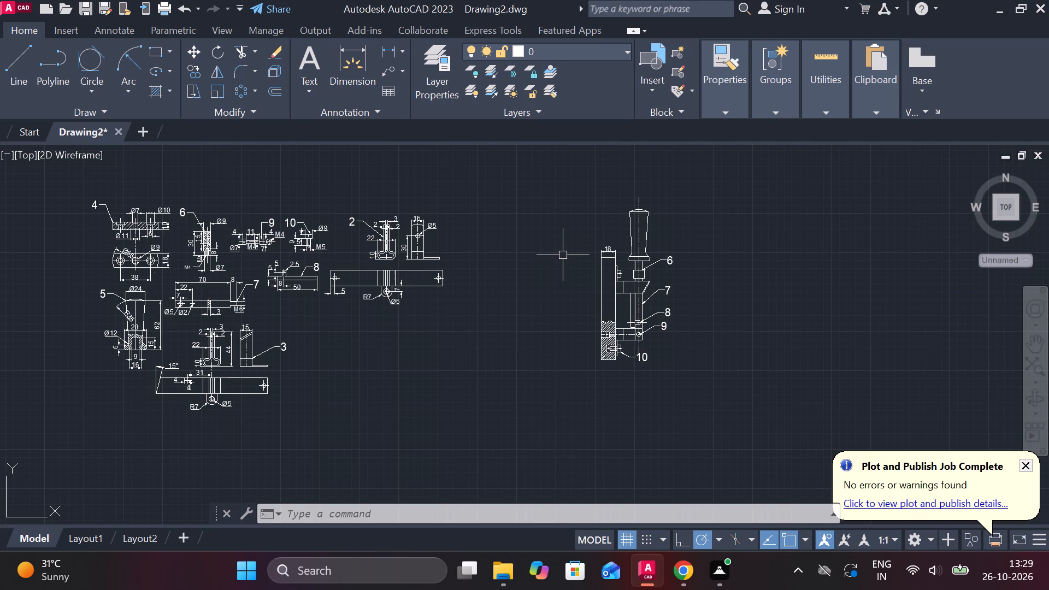
scroll(564, 255, up, 1)
key(l)
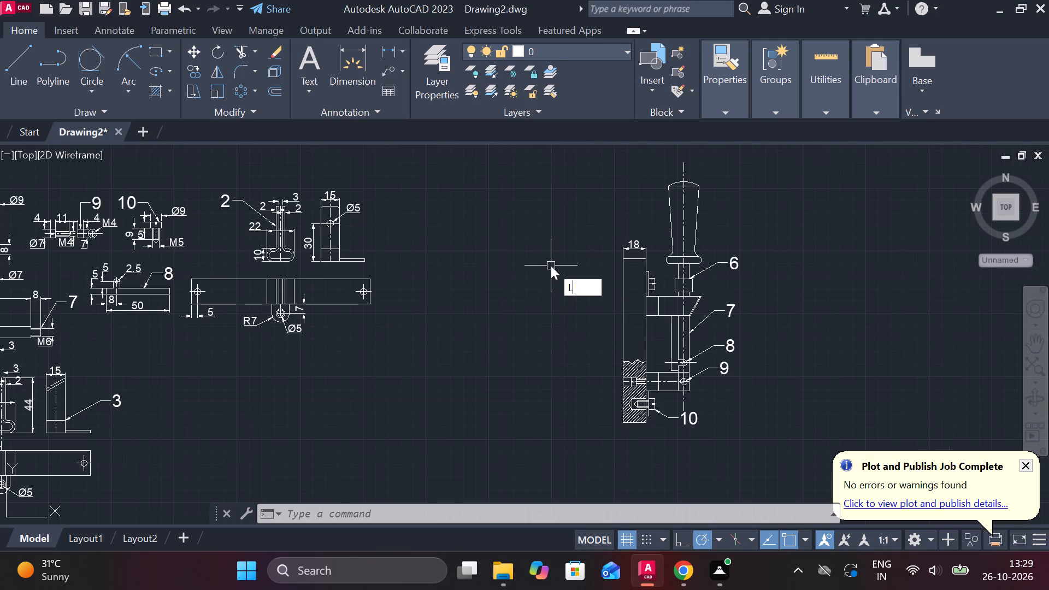
key(Return)
scroll(577, 267, up, 2)
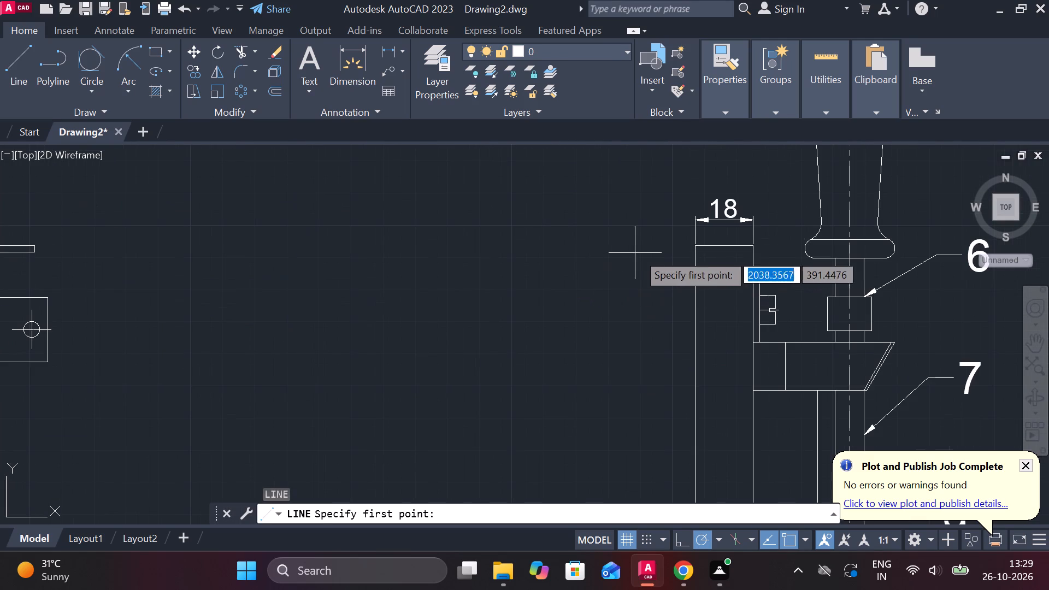
click(589, 247)
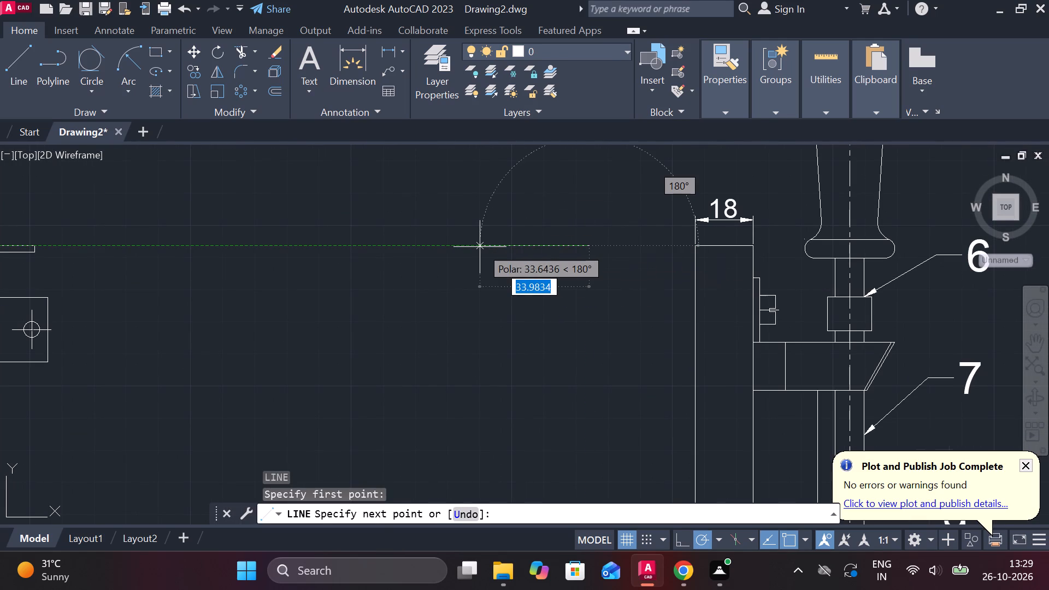
text(90)
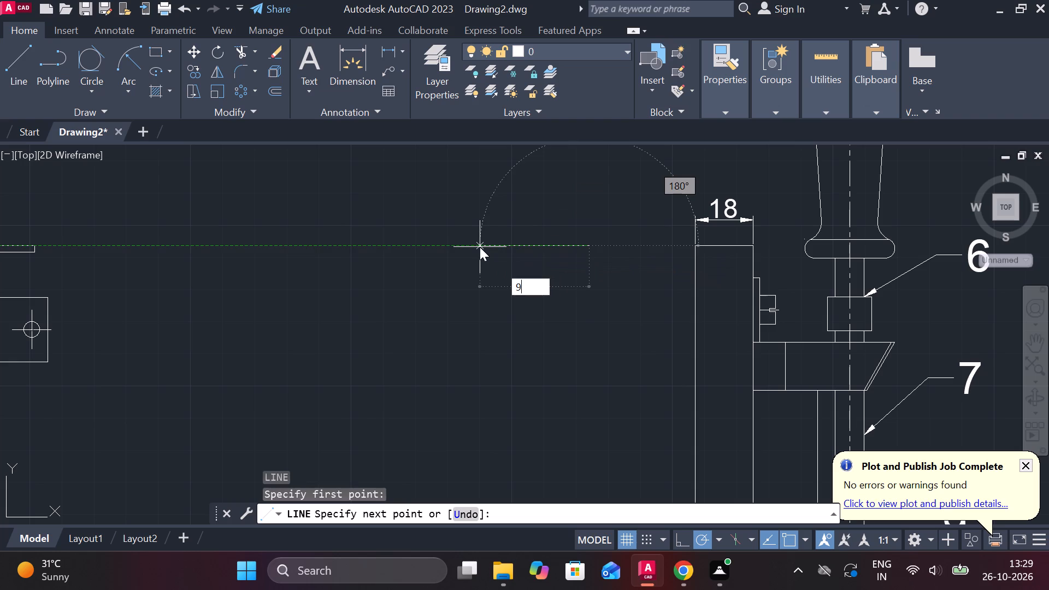
key(Return)
middle_drag(456, 348, 563, 205)
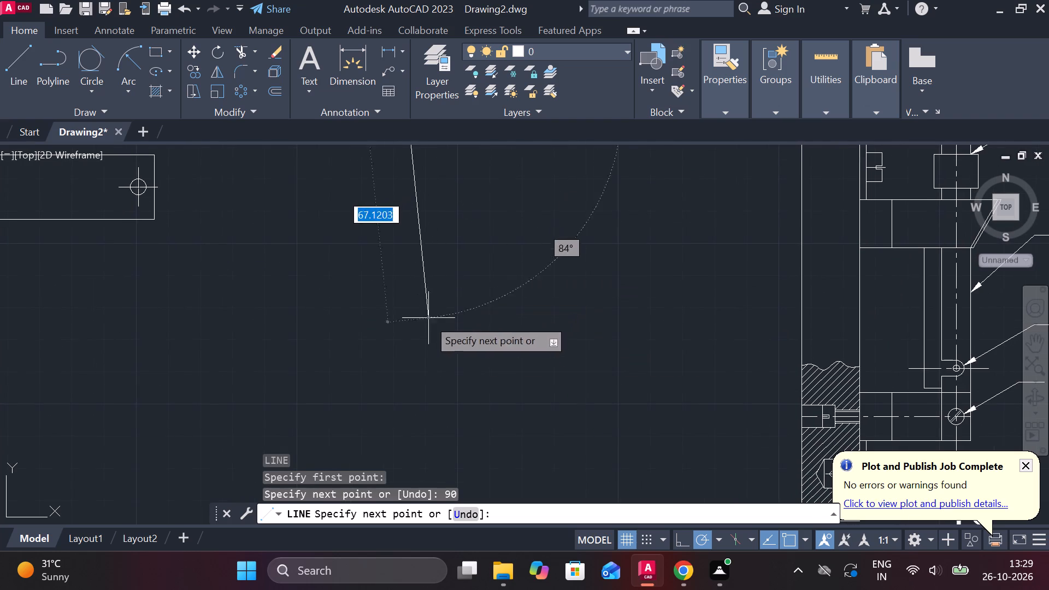
scroll(406, 355, down, 1)
middle_drag(399, 429, 397, 365)
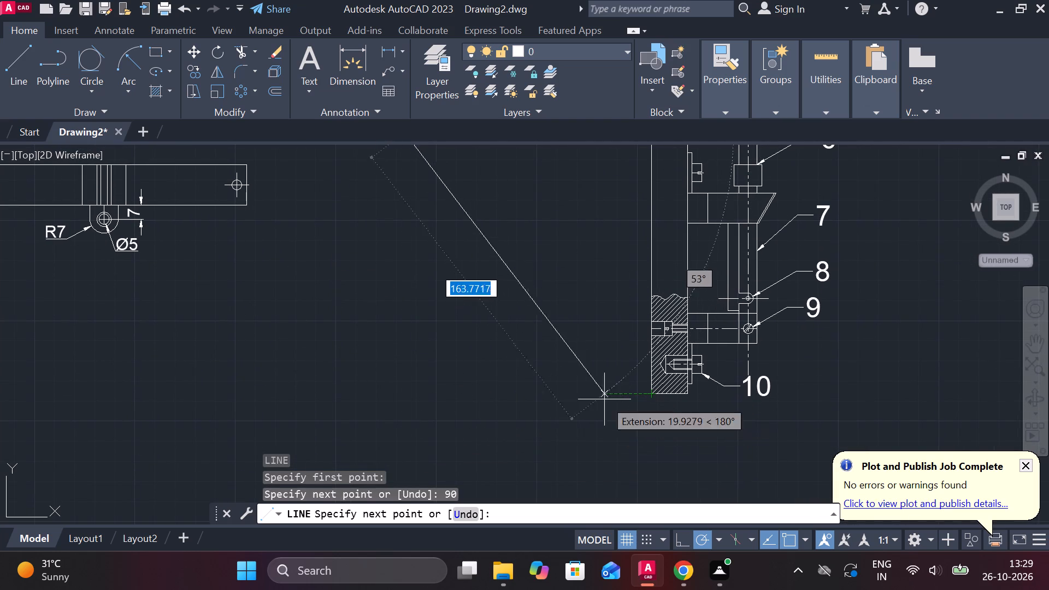
click(400, 397)
scroll(558, 398, down, 1)
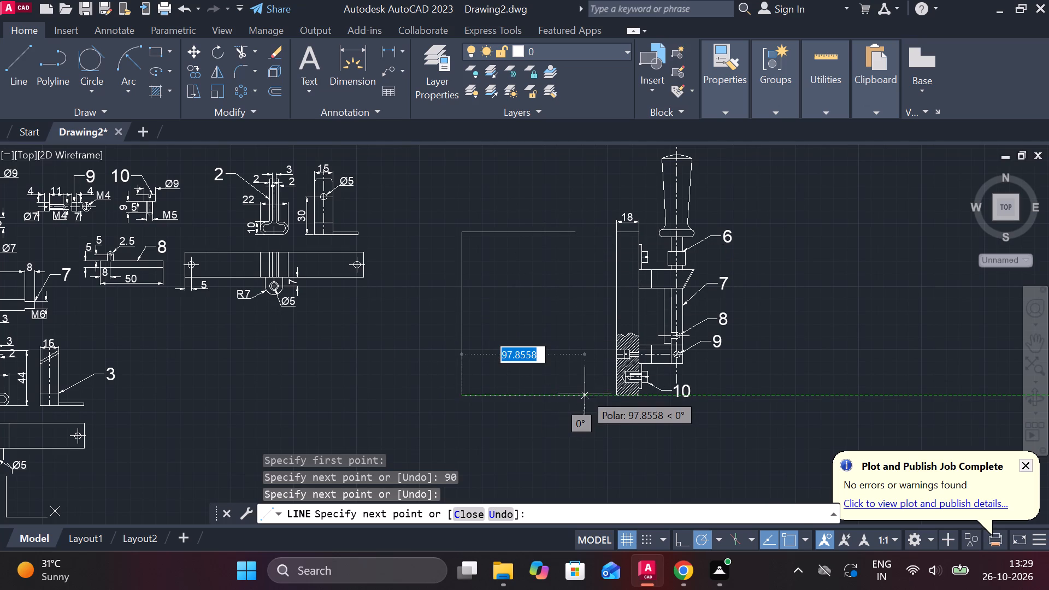
text(90)
key(Return)
scroll(574, 237, down, 1)
click(574, 237)
key(Escape)
Draw a vertical centre line joining the midpoints of the new rectangle's top and bottom edges.
scroll(523, 266, up, 2)
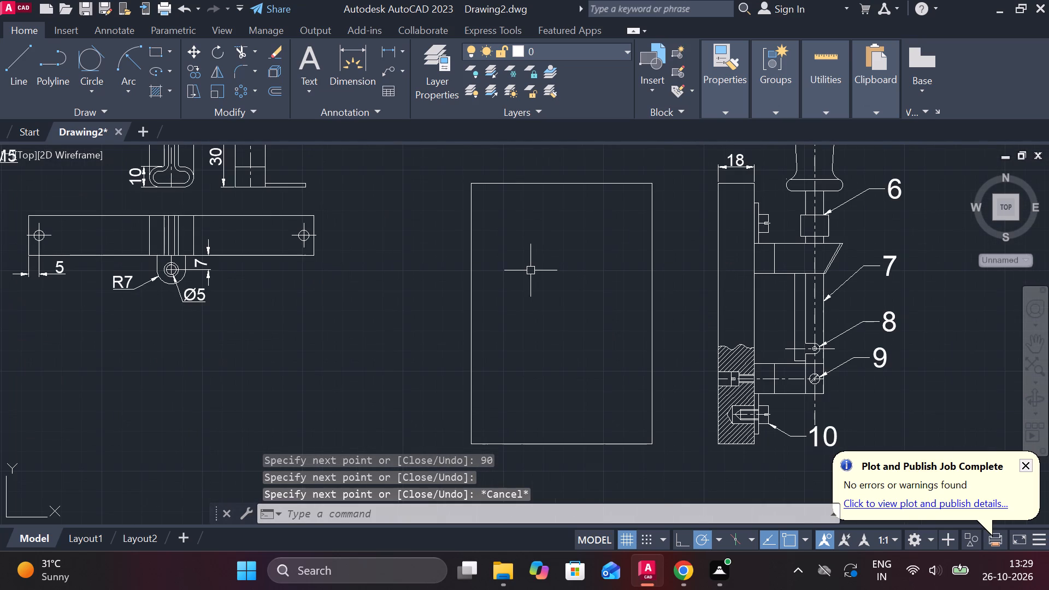
key(l)
key(Return)
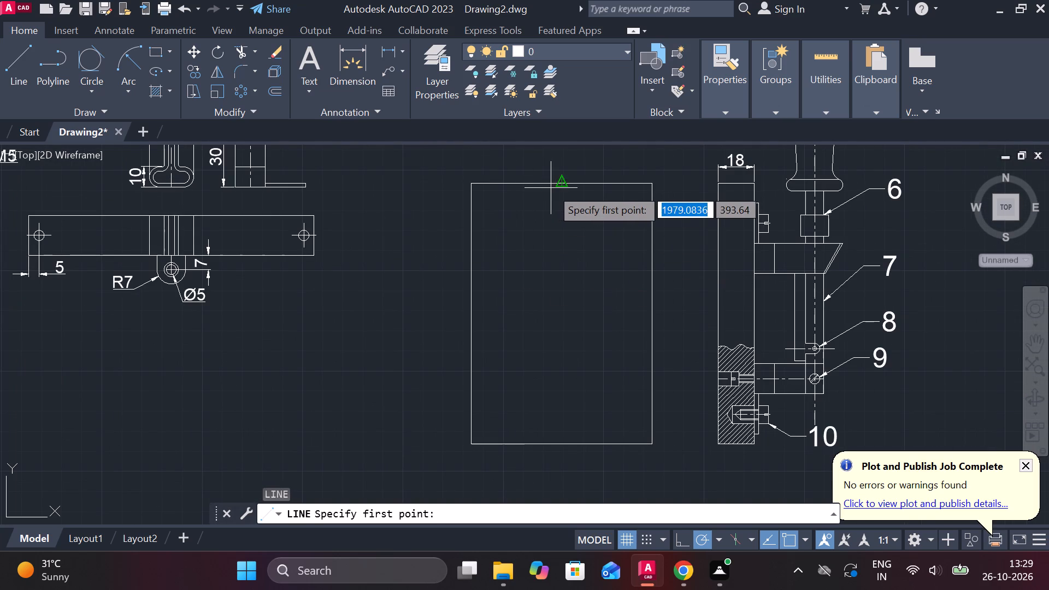
click(560, 186)
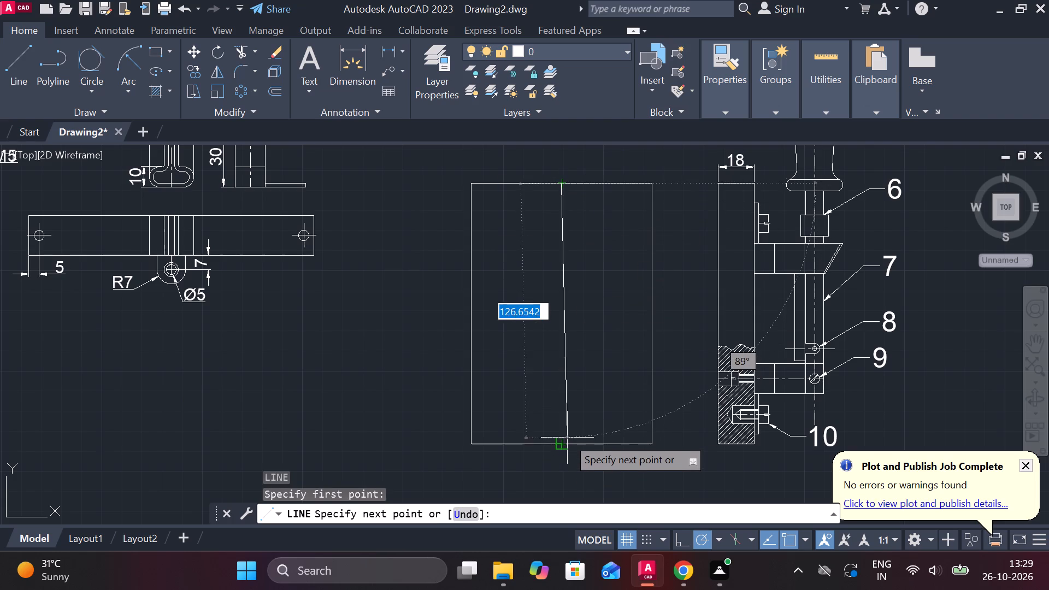
click(564, 440)
key(Escape)
Copy the handle, its stem lines and the collar's top edge horizontally from the assembly view onto the rectangle's centre line.
middle_drag(603, 326, 535, 363)
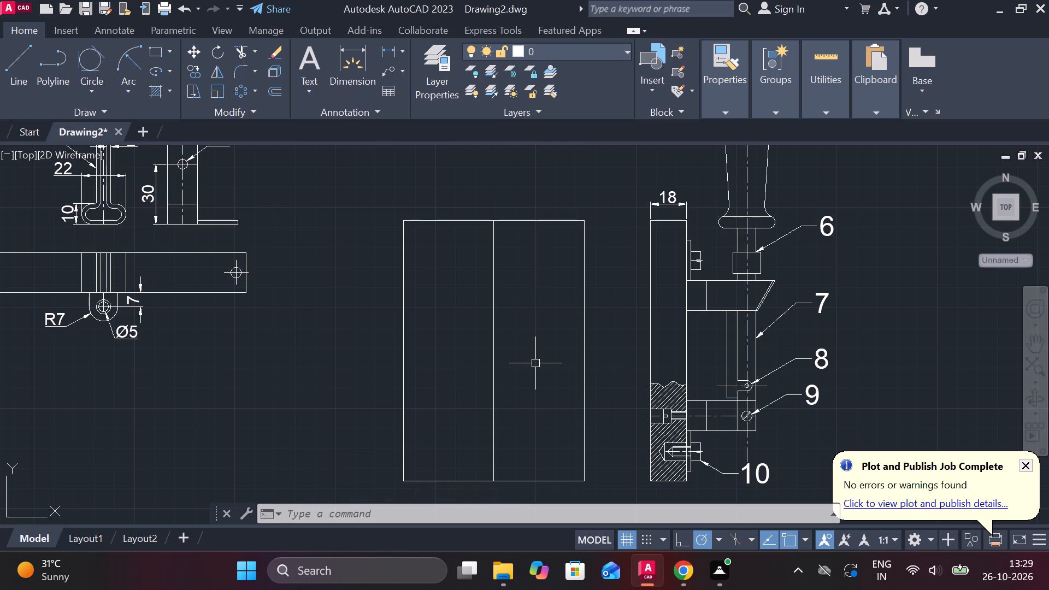
middle_drag(738, 358, 623, 428)
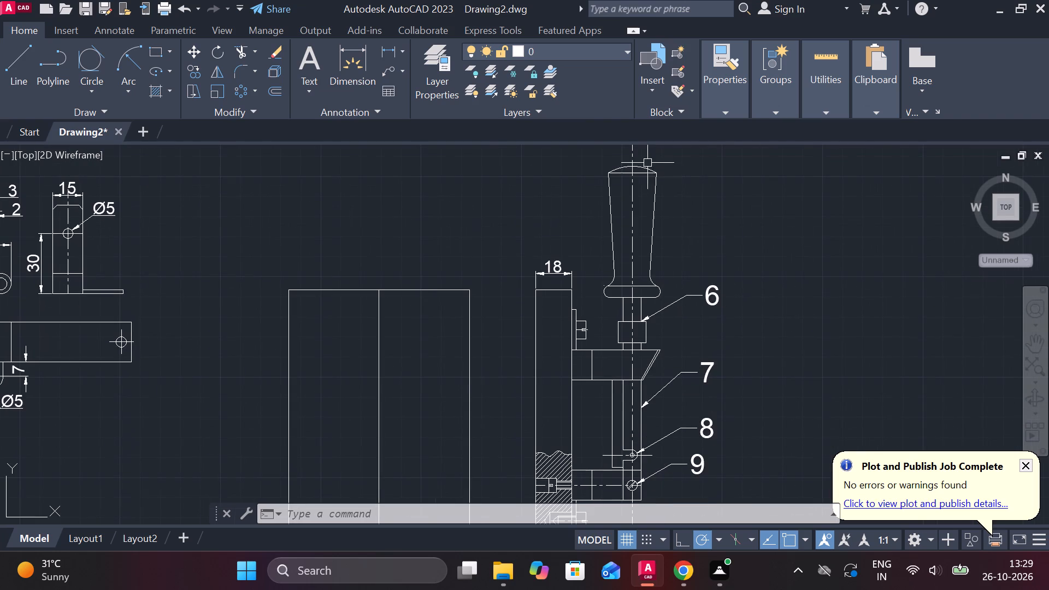
drag(599, 158, 600, 167)
click(670, 300)
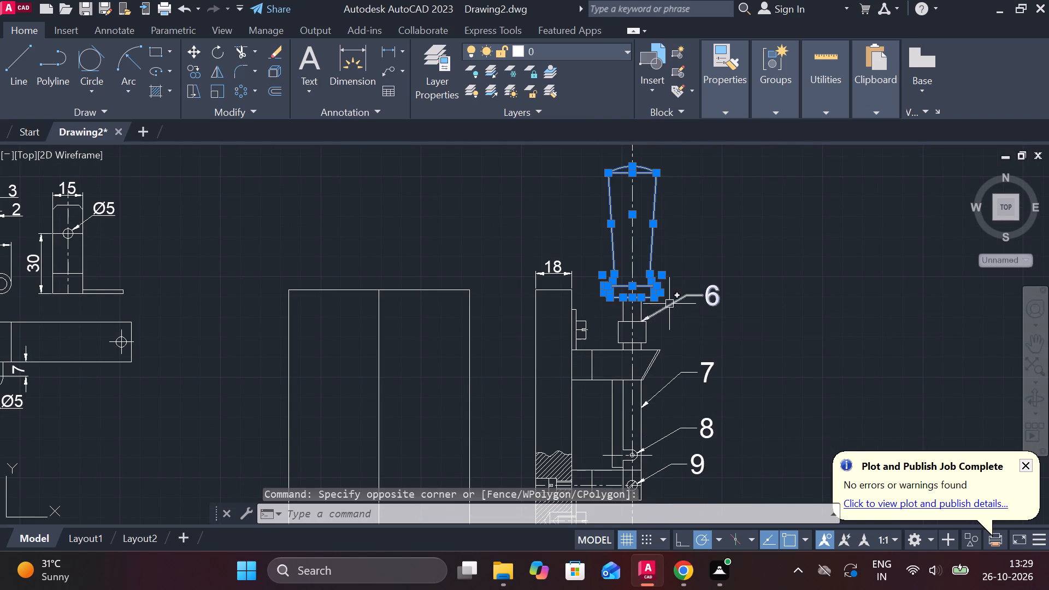
click(640, 308)
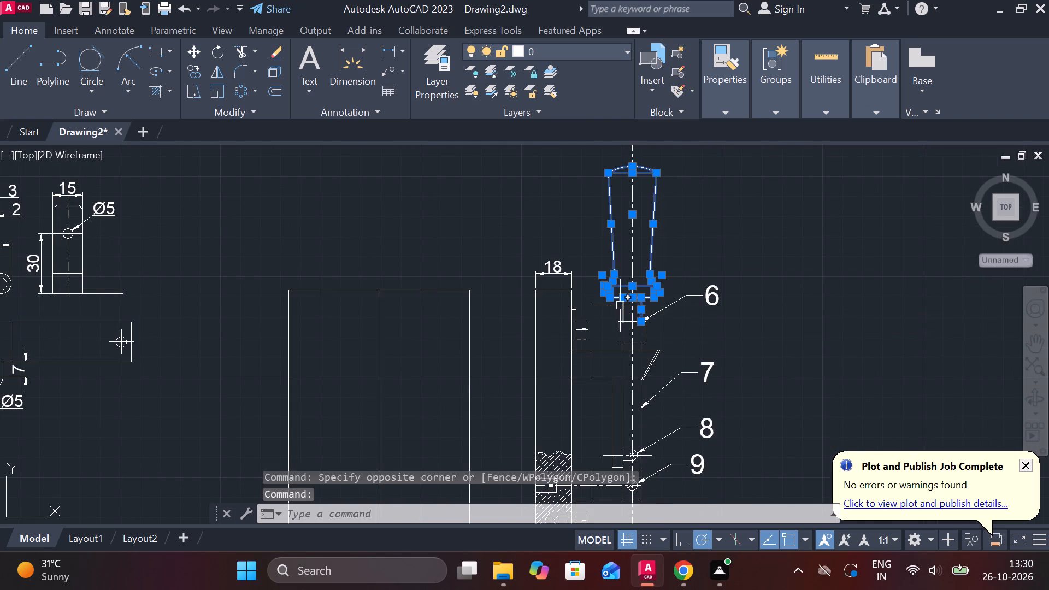
click(621, 306)
scroll(623, 305, up, 3)
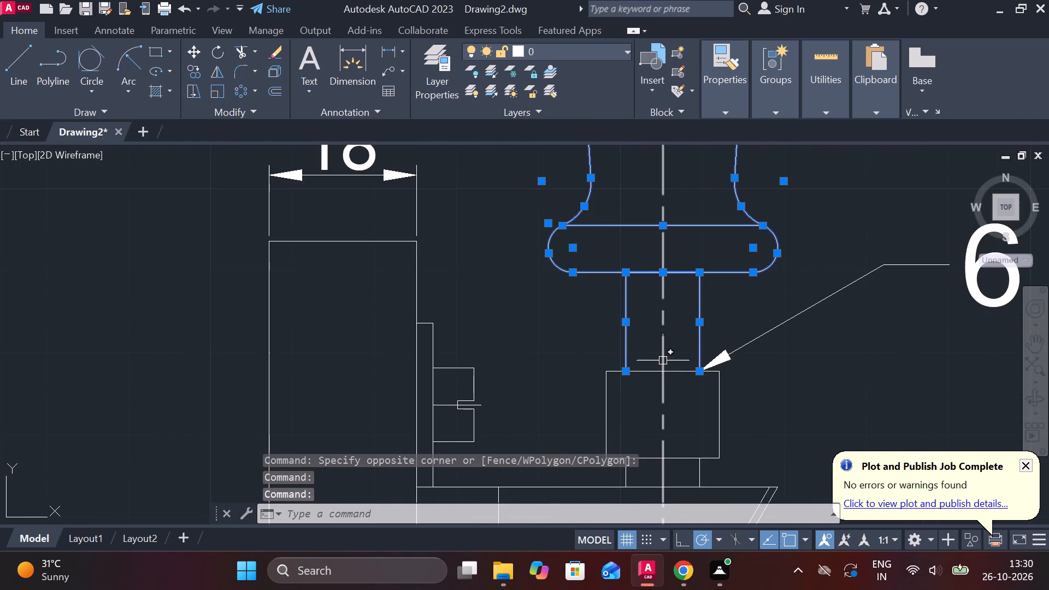
click(650, 369)
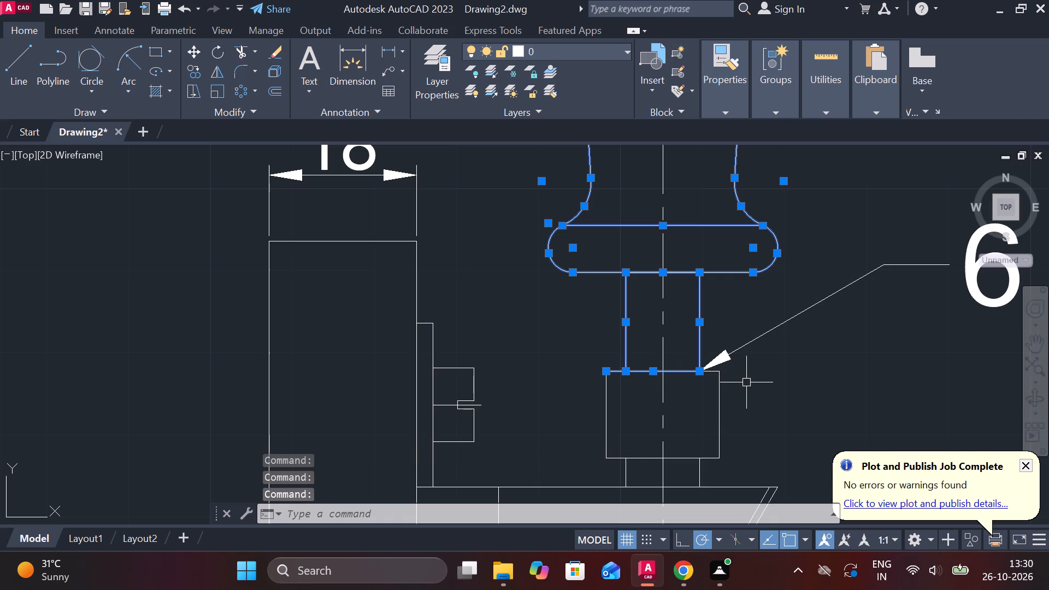
text(CO)
key(Return)
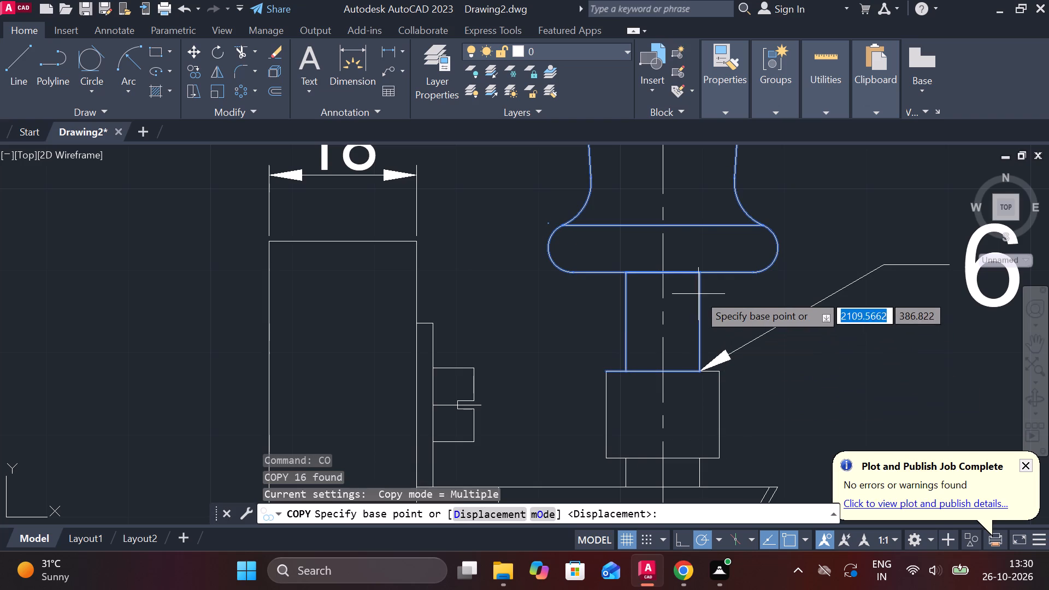
click(666, 268)
scroll(670, 287, down, 1)
middle_drag(413, 286, 415, 288)
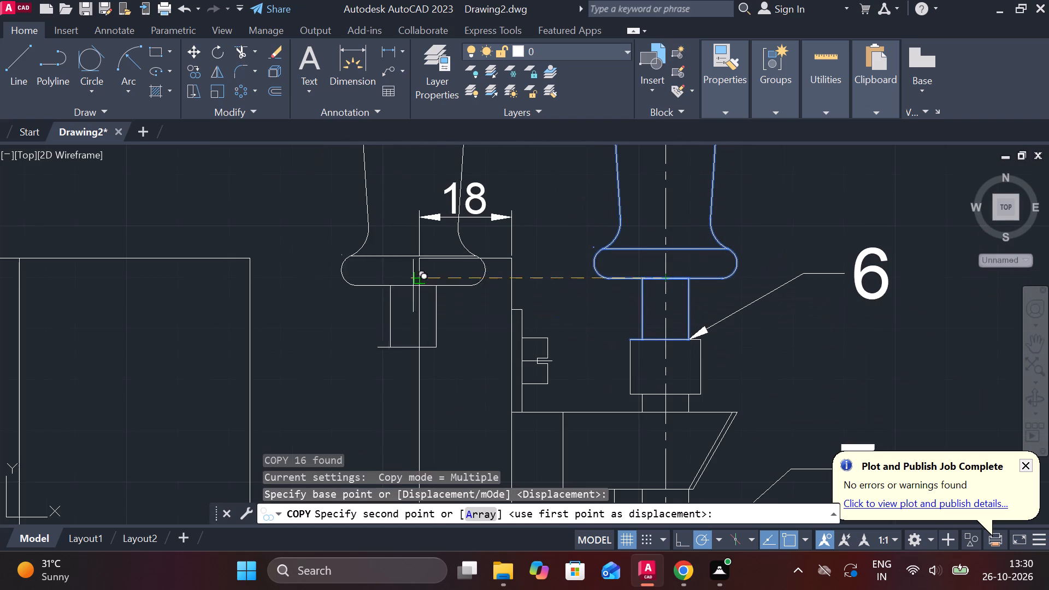
middle_drag(415, 288, 549, 323)
middle_drag(496, 330, 632, 316)
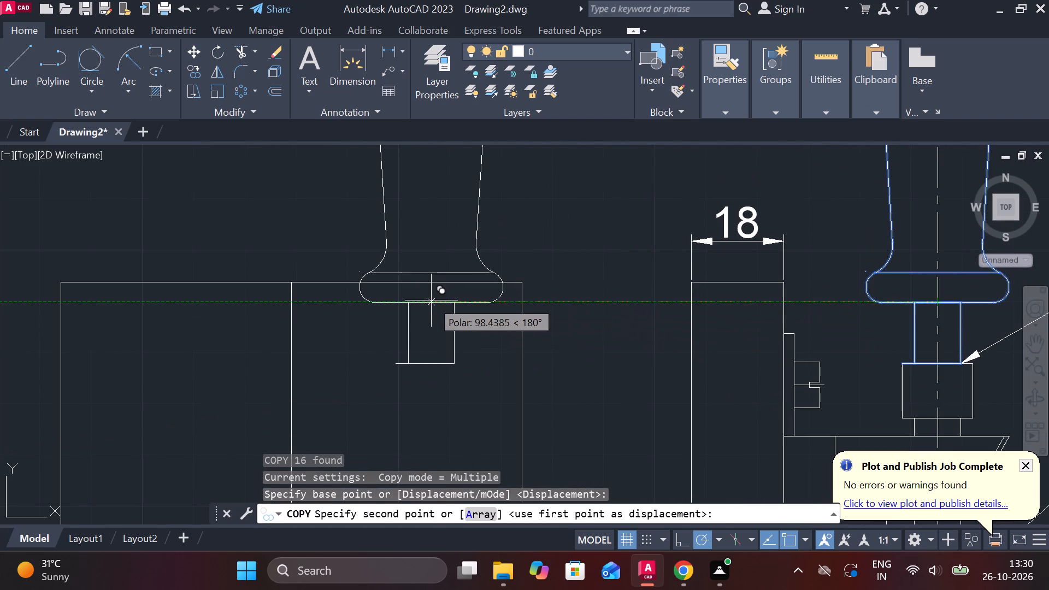
middle_drag(363, 294, 502, 299)
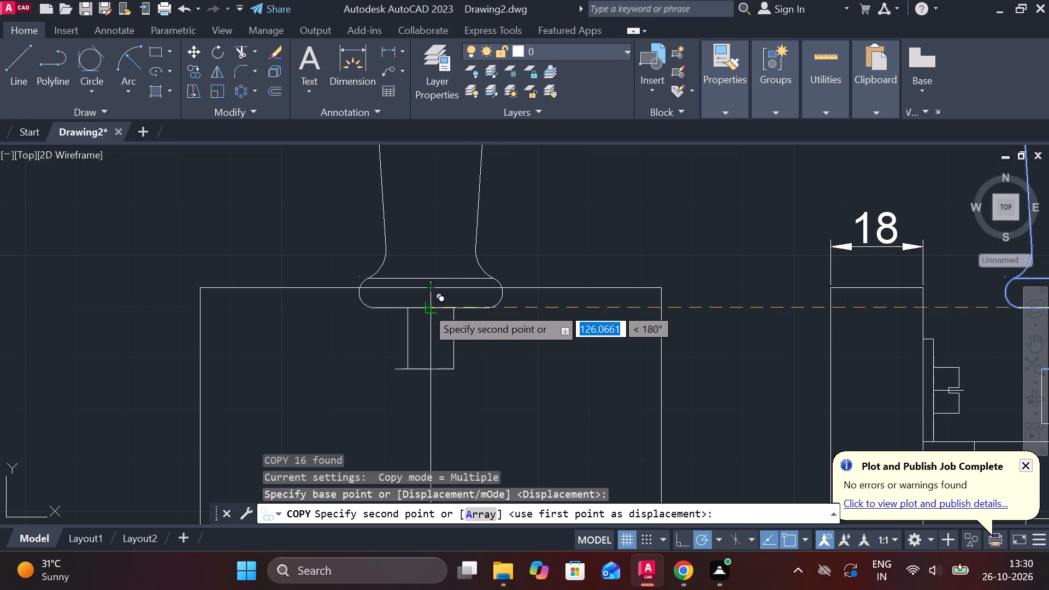
click(430, 310)
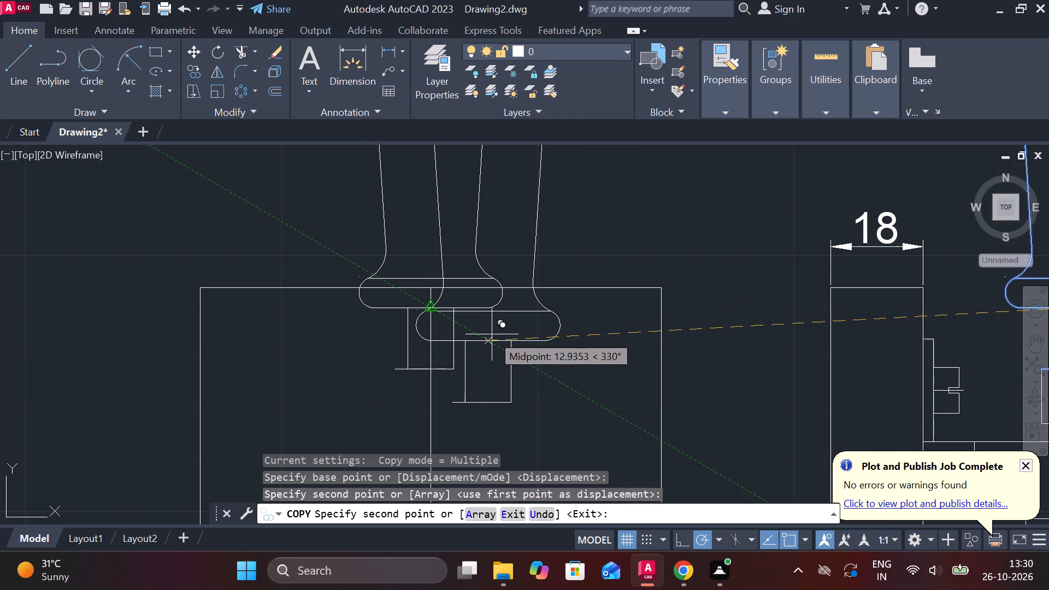
key(Escape)
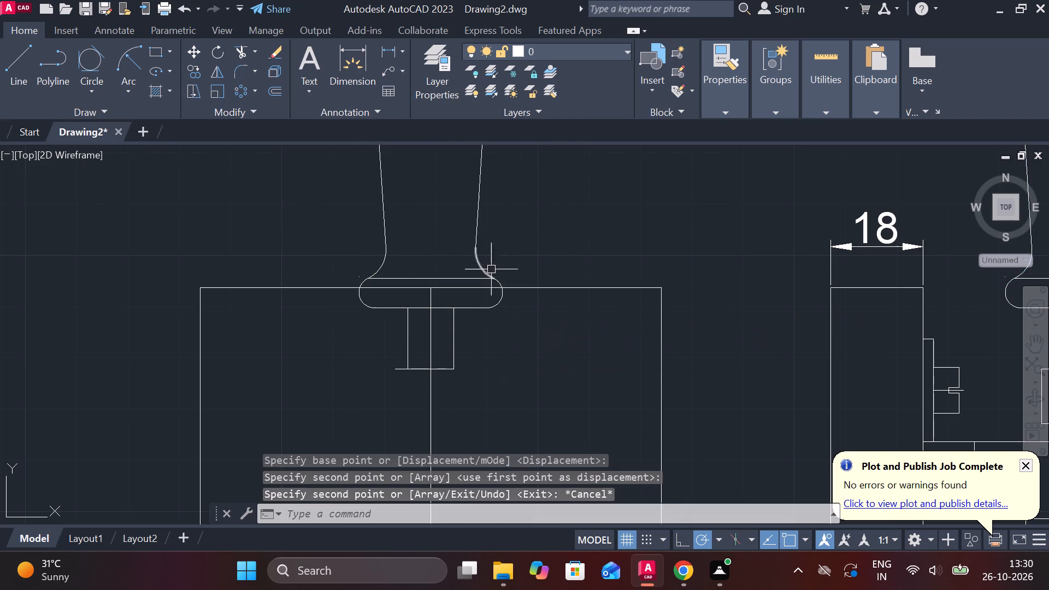
Move the copied handle and the centre line down so the flange's upper edge midpoint meets the rectangle's top edge.
scroll(491, 269, down, 2)
drag(510, 318, 487, 292)
click(438, 151)
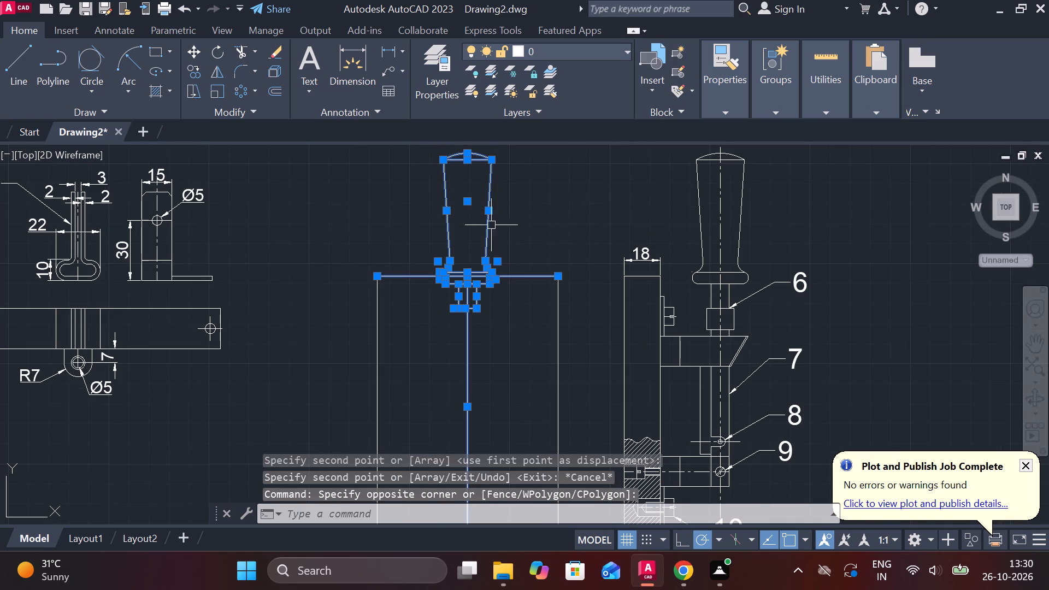
shift+click(409, 278)
scroll(488, 292, up, 2)
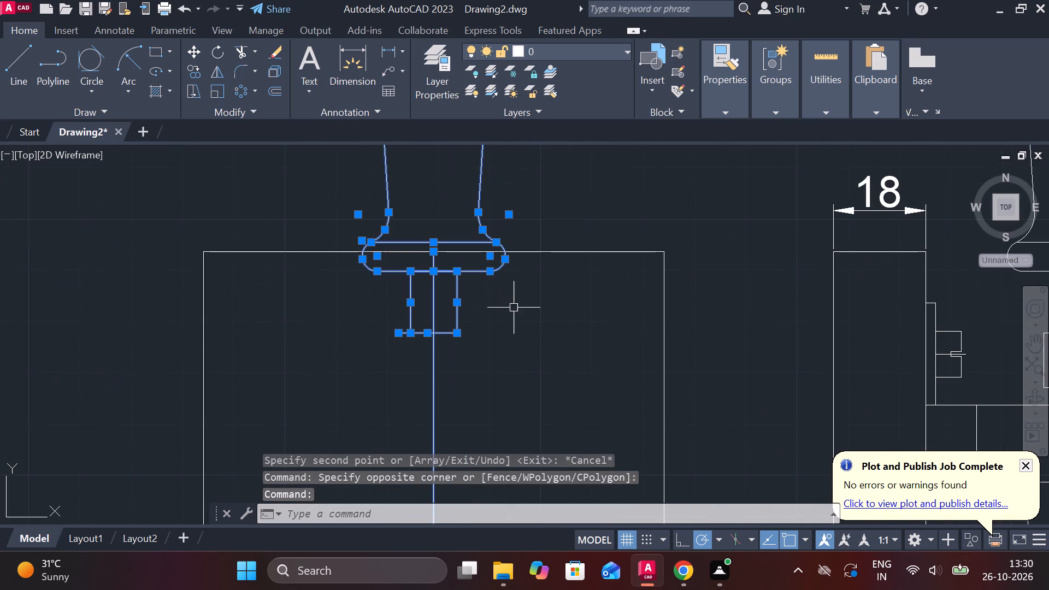
key(m)
key(Return)
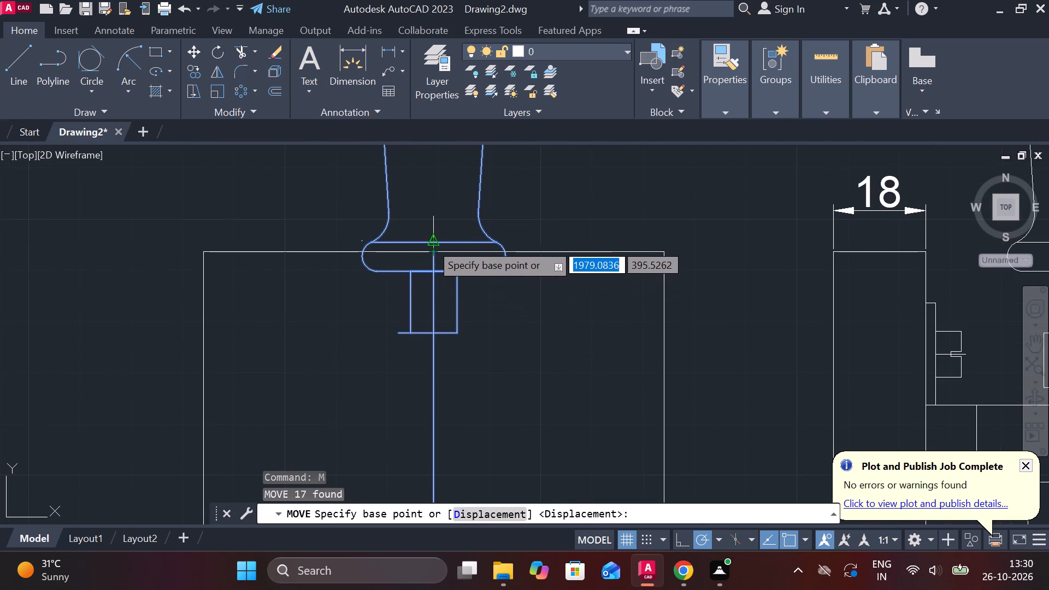
click(431, 243)
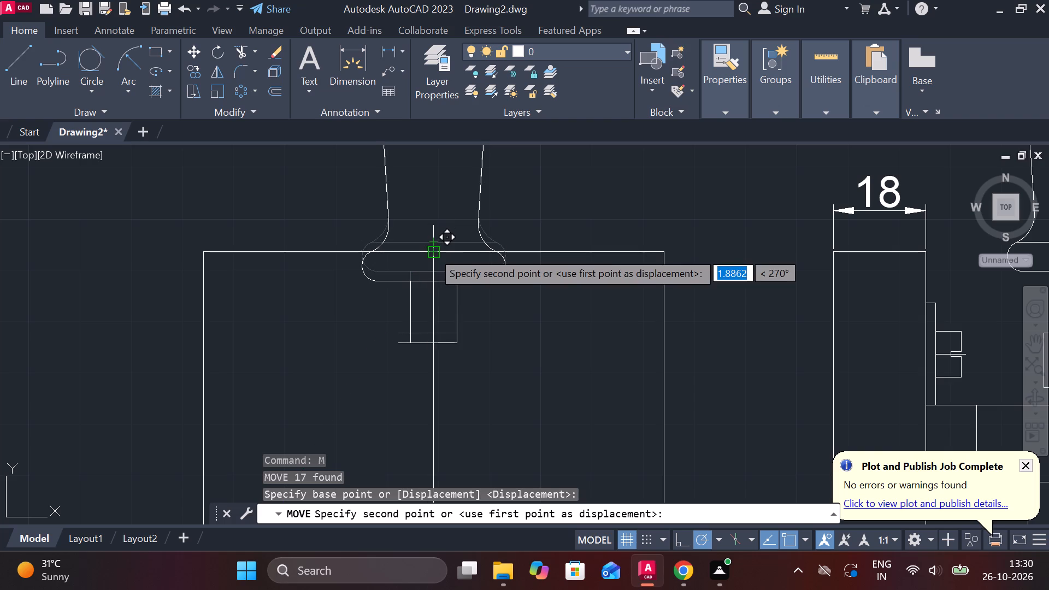
click(432, 251)
key(Escape)
Trim the short line end projecting beyond the side of the copied handle's stem.
text(TR)
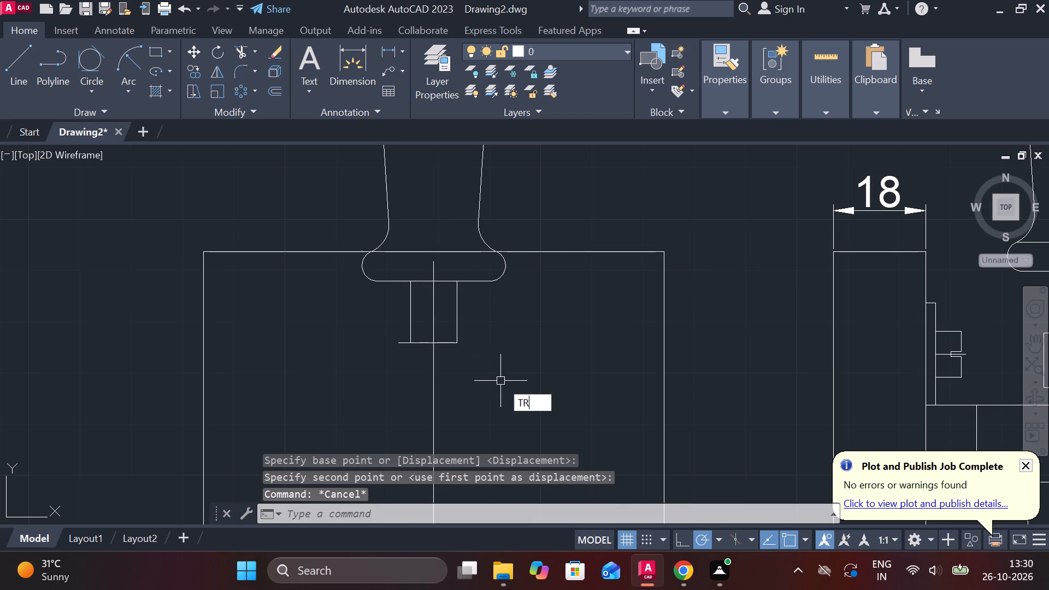
key(space)
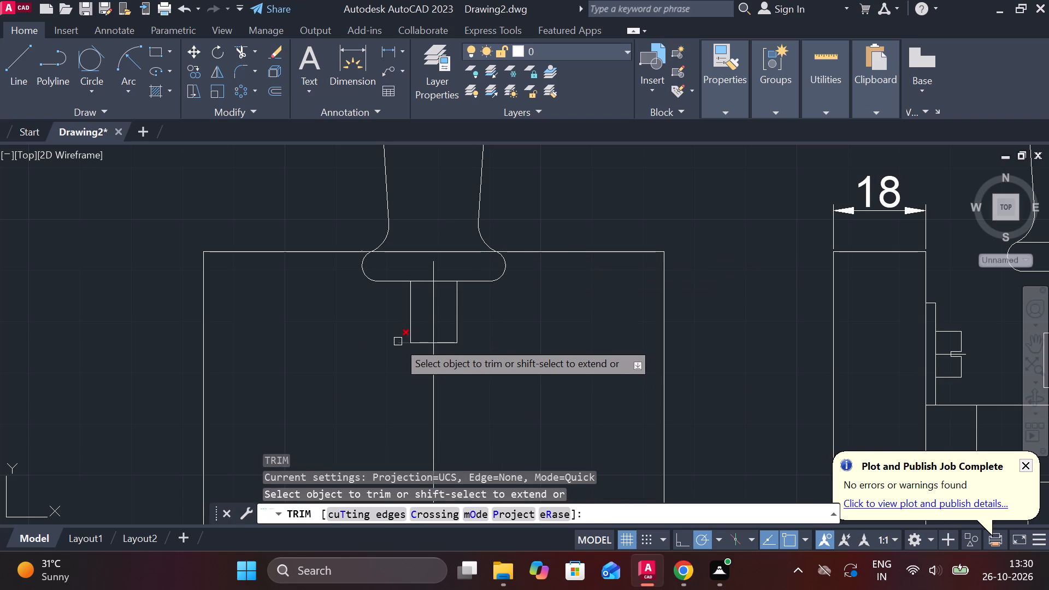
click(398, 341)
scroll(411, 348, down, 2)
middle_drag(505, 257, 627, 184)
key(Escape)
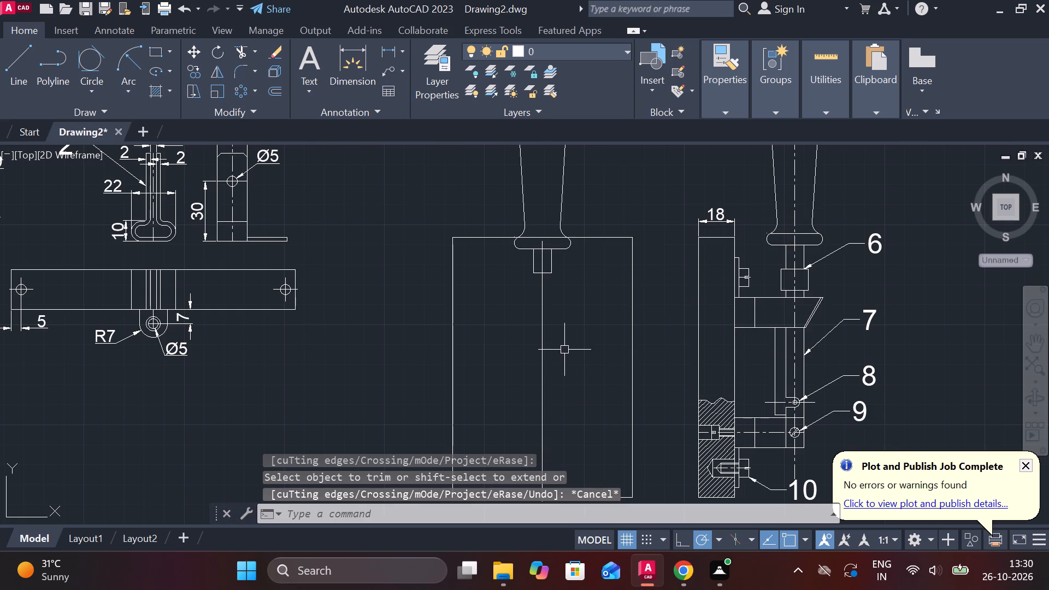
Offset the rectangle's top edge downward by 45.
click(598, 239)
key(o)
key(Return)
key(Return)
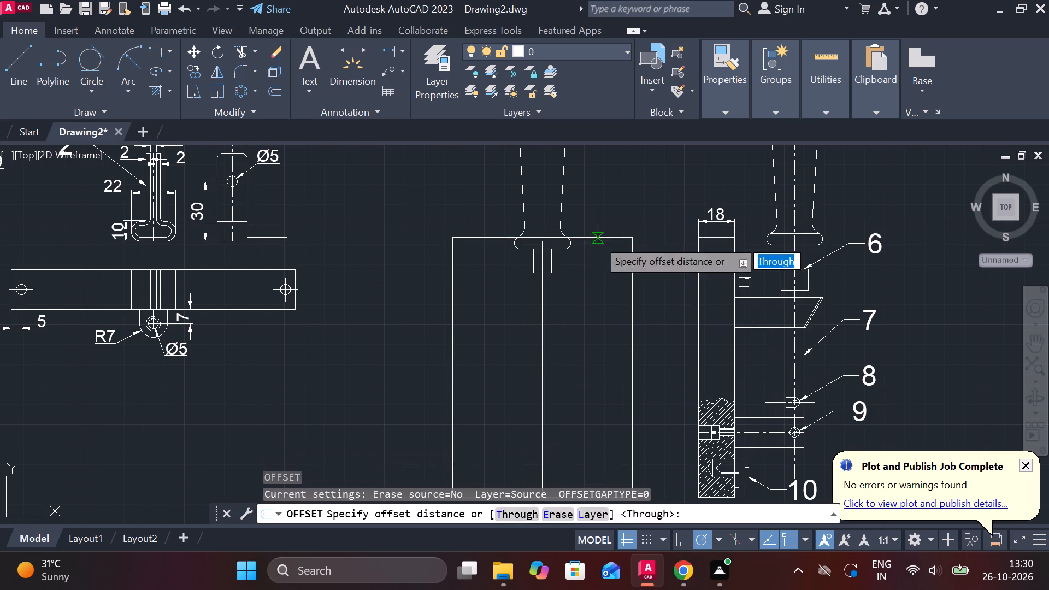
text(45)
key(Return)
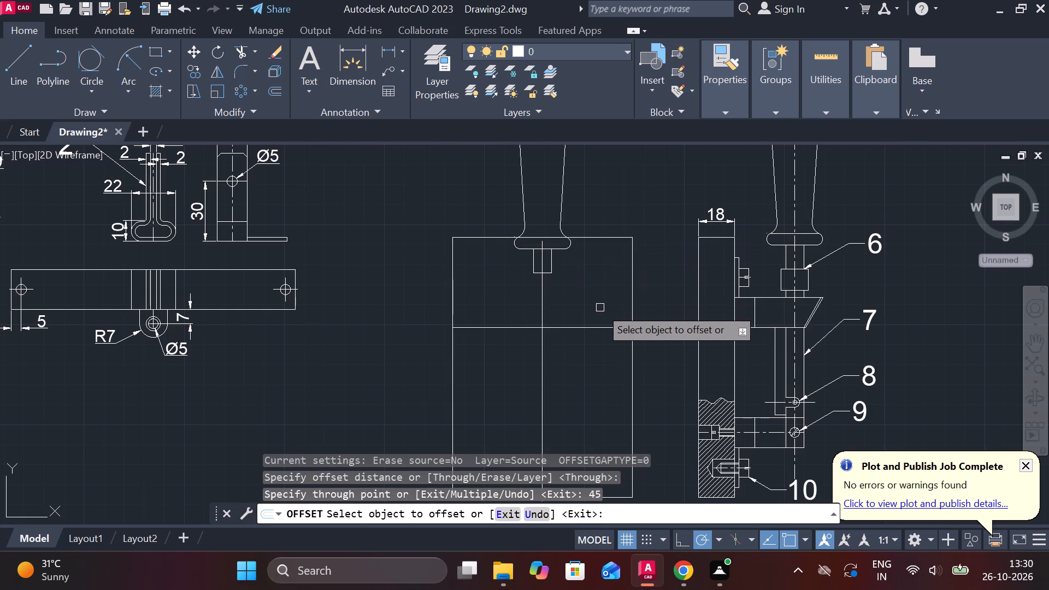
Offset the horizontal line inside the front view's rectangle downward by 40.
middle_drag(598, 361, 538, 303)
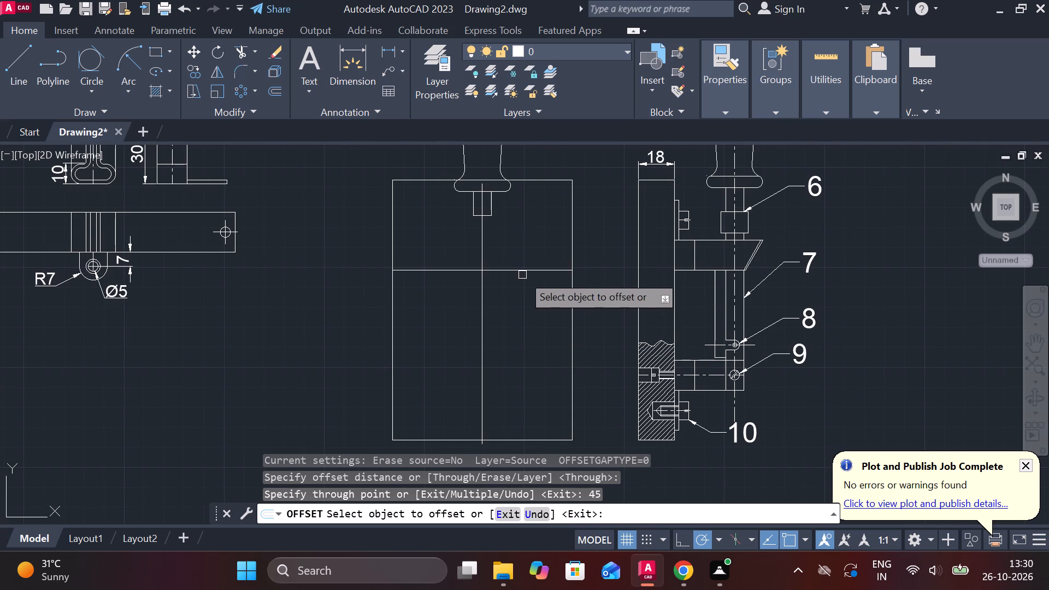
click(523, 274)
text(40)
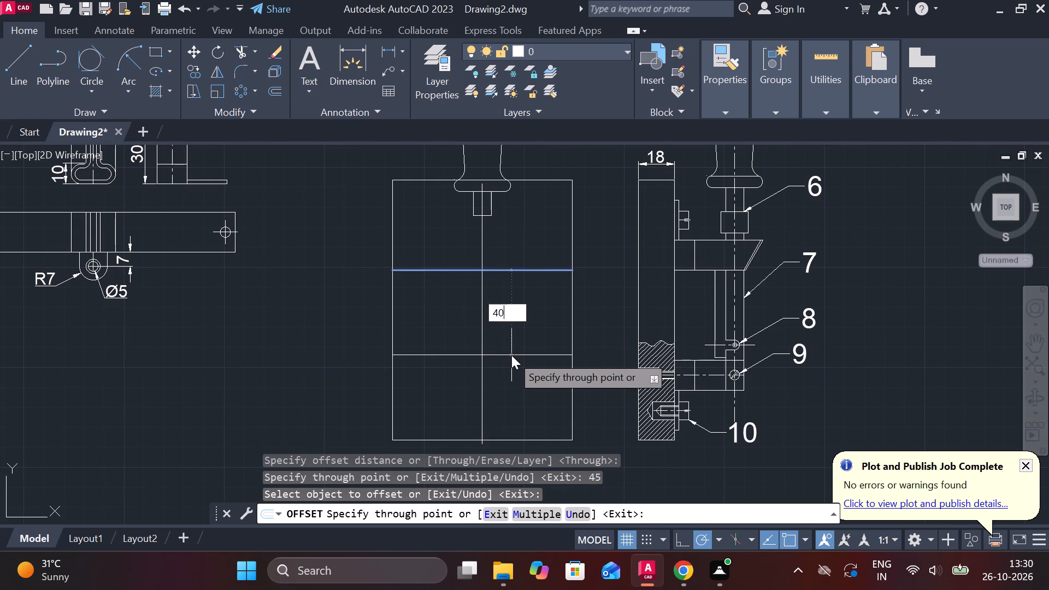
key(Return)
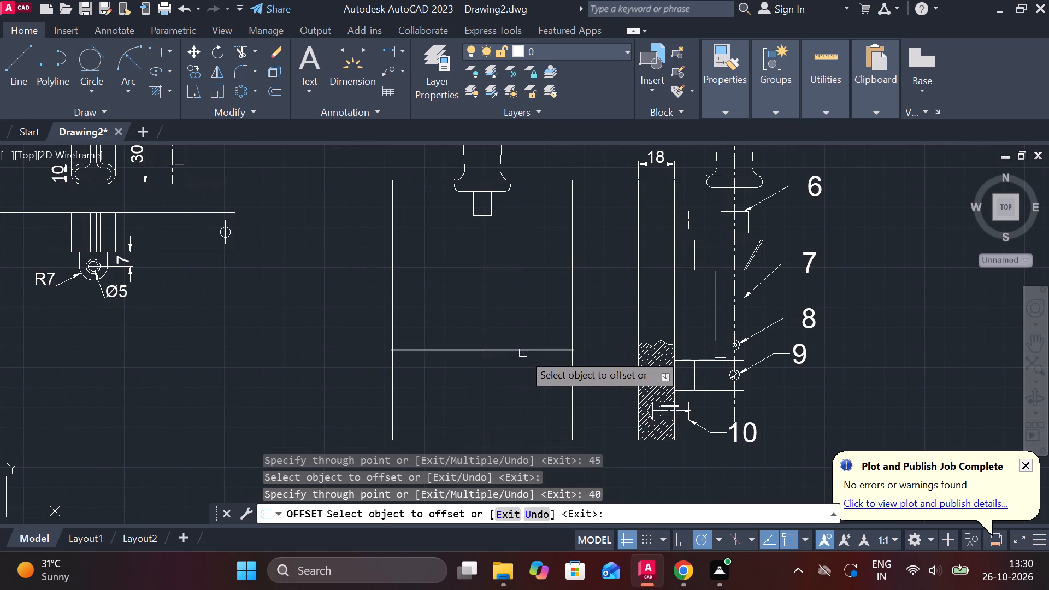
click(523, 353)
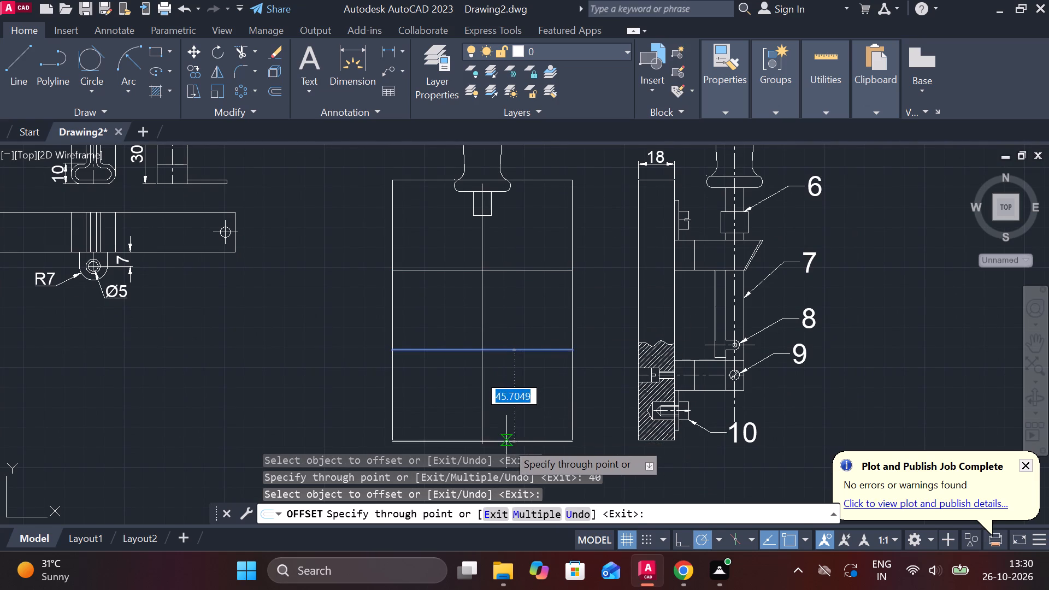
key(Escape)
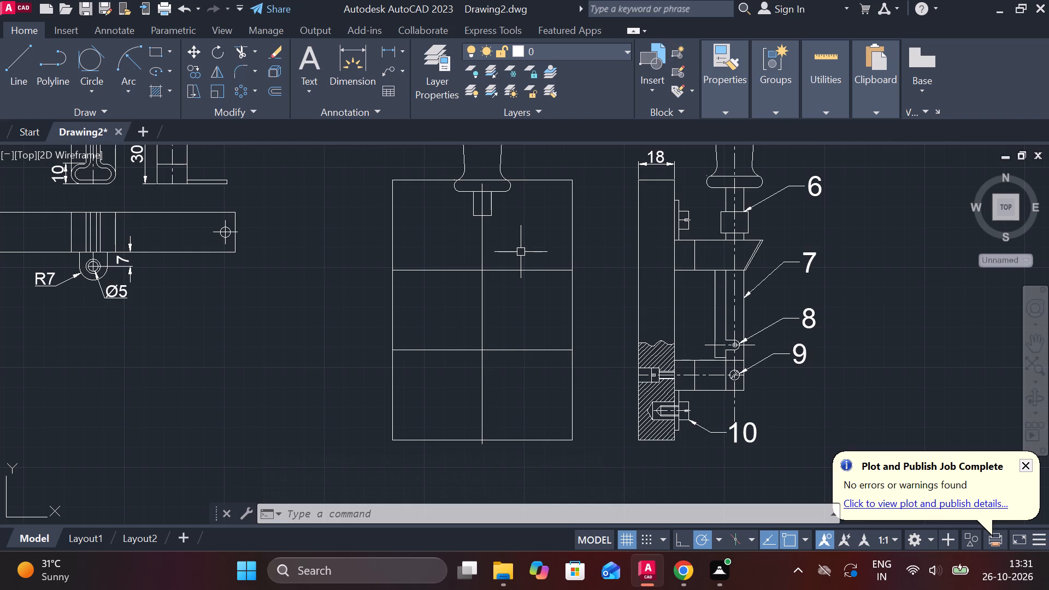
Draw a horizontal line 50 long in the empty area beside the front view, below the part 2 drawing.
scroll(521, 252, down, 1)
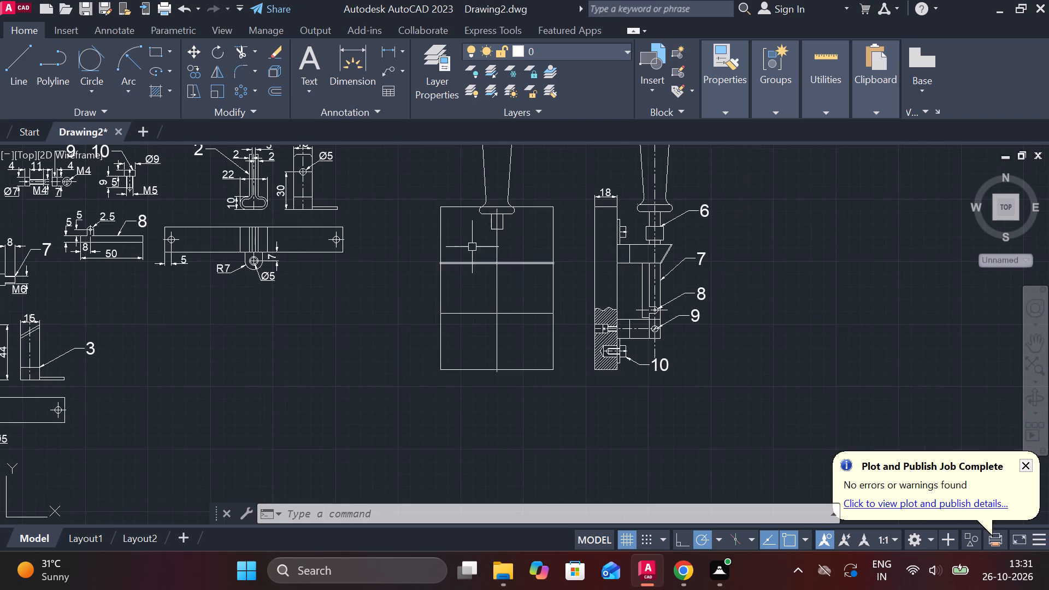
middle_drag(403, 318, 538, 335)
key(l)
key(Return)
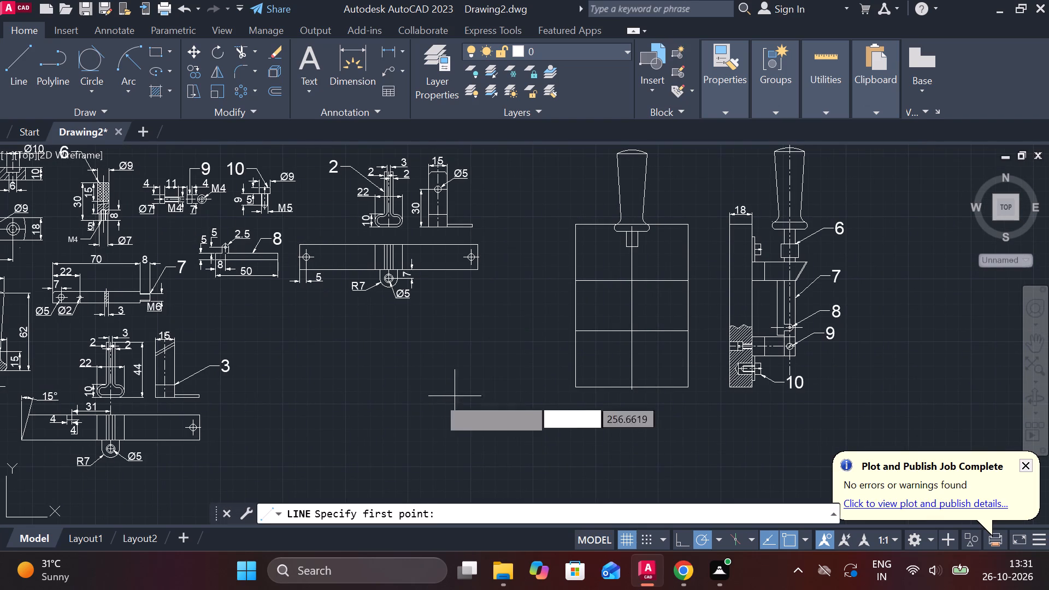
click(411, 358)
text(50)
key(Return)
scroll(461, 386, up, 1)
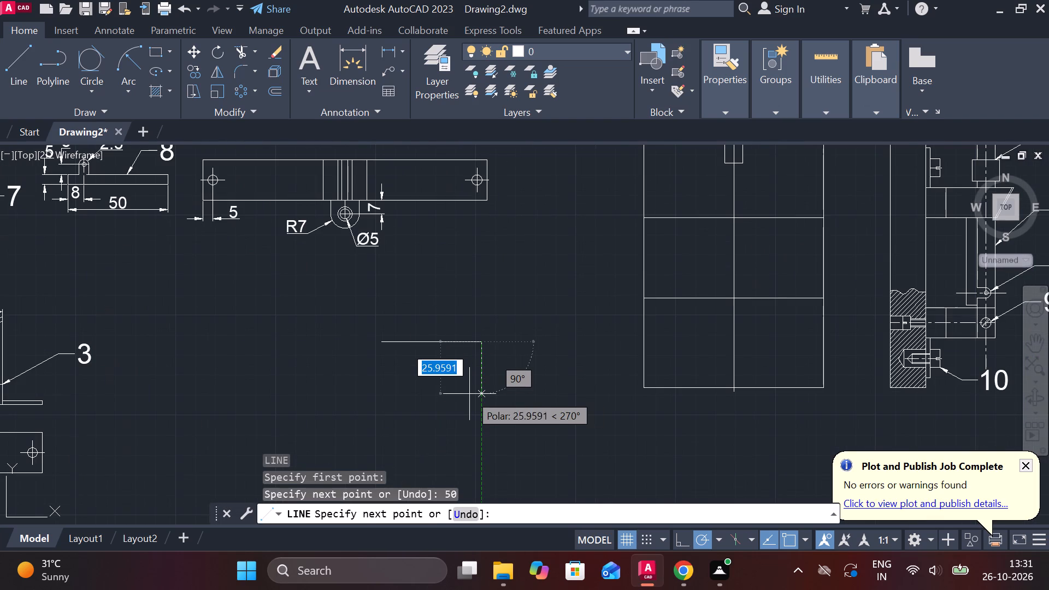
key(Escape)
Complete a 50 by 18 rectangle below the 50 line with an 18 side, a 50 lower edge and a closing side.
middle_drag(539, 345, 536, 348)
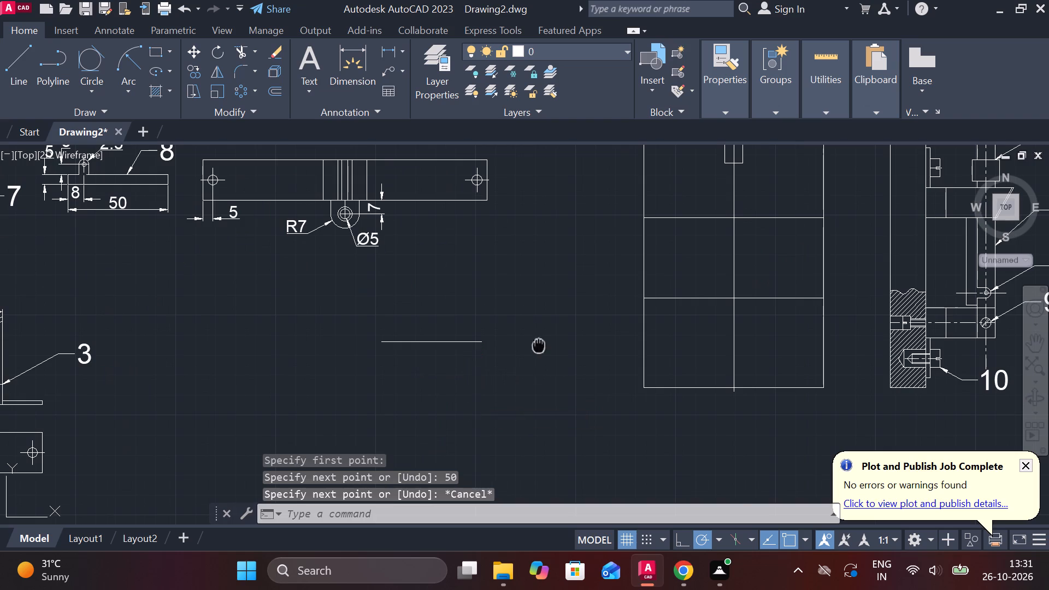
middle_drag(536, 348, 401, 489)
middle_drag(400, 402, 505, 318)
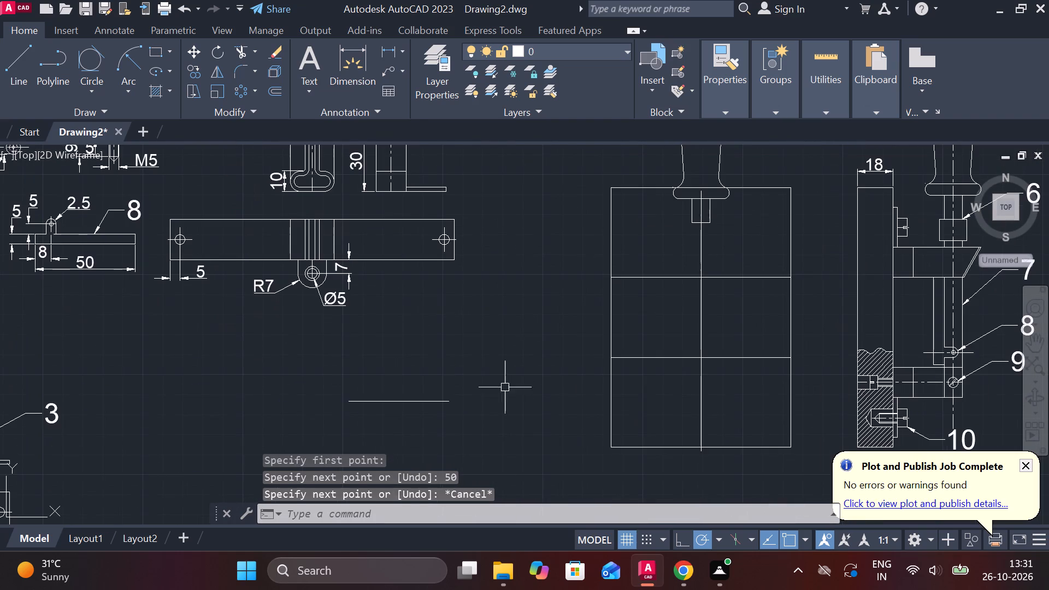
middle_drag(482, 399, 529, 345)
key(l)
key(Return)
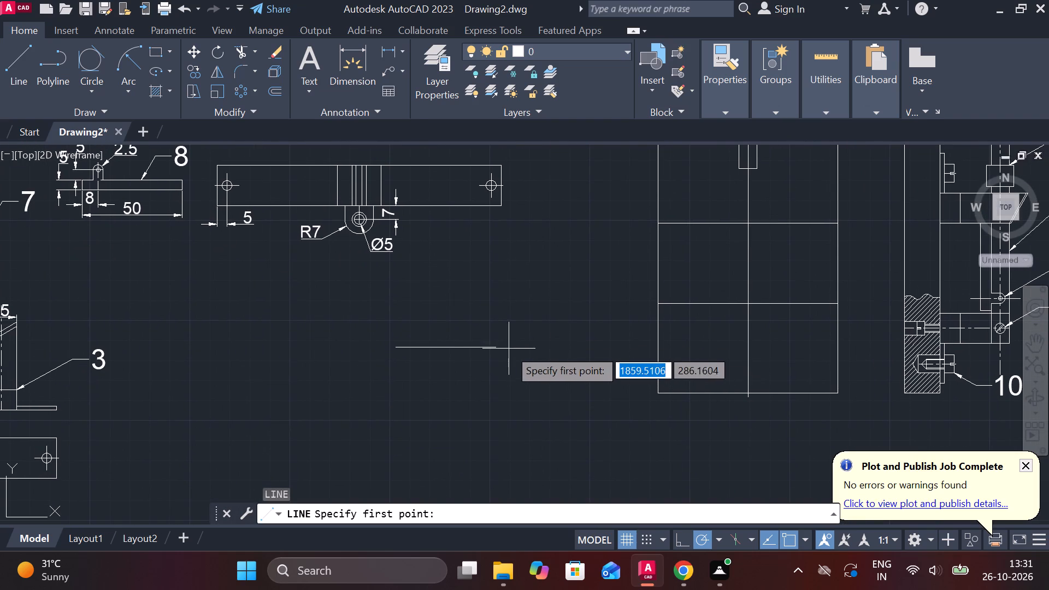
click(493, 347)
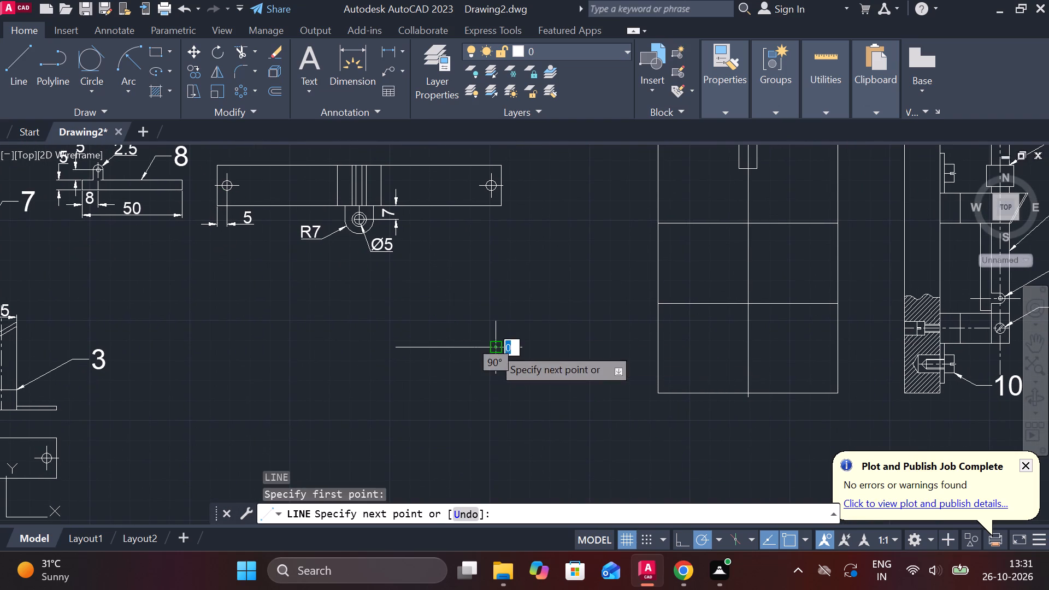
text(18)
key(Return)
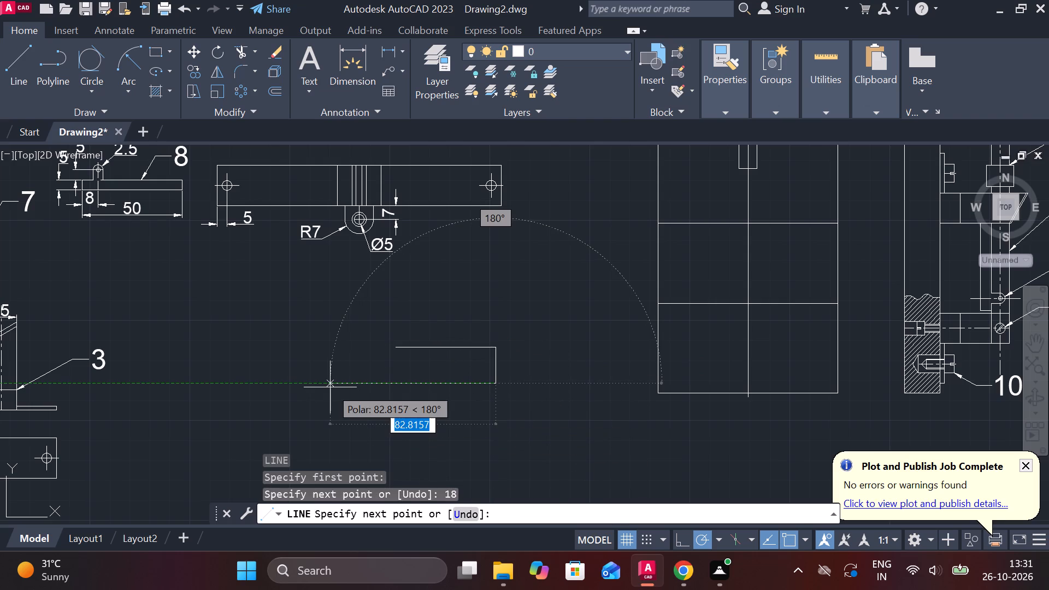
text(50)
key(Return)
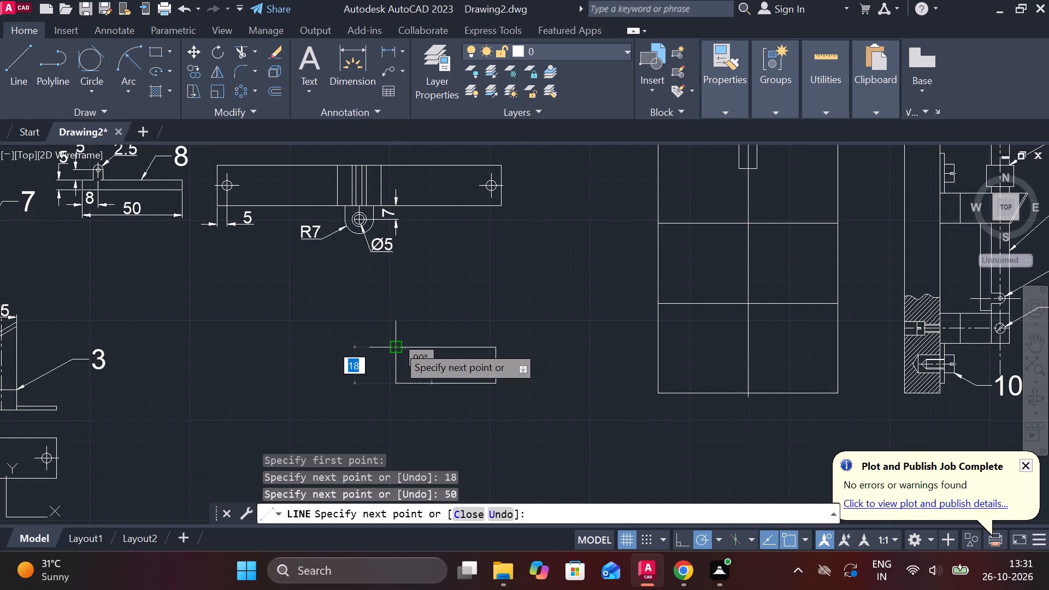
click(397, 345)
key(Escape)
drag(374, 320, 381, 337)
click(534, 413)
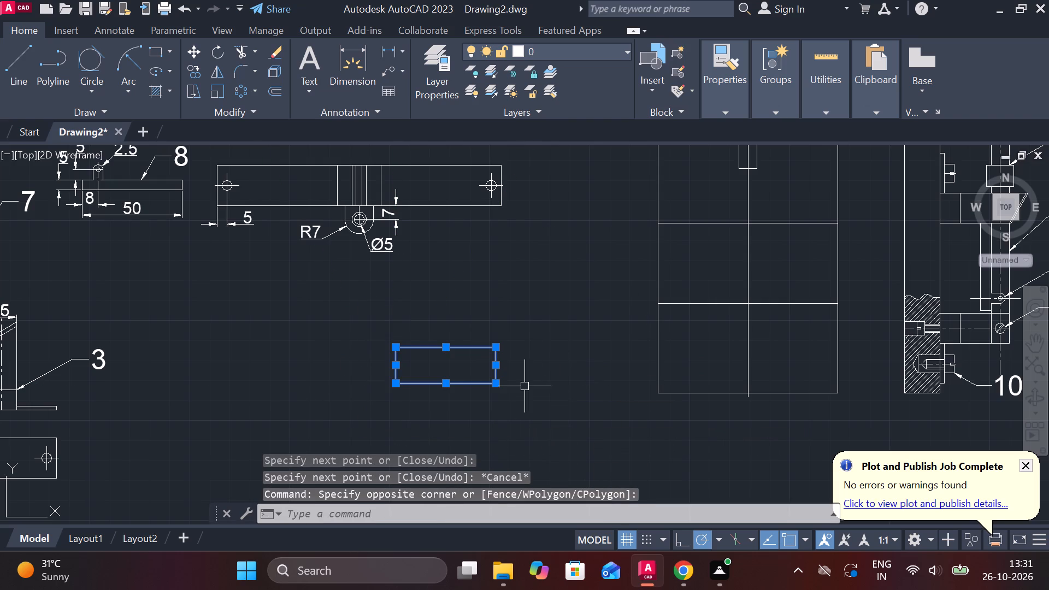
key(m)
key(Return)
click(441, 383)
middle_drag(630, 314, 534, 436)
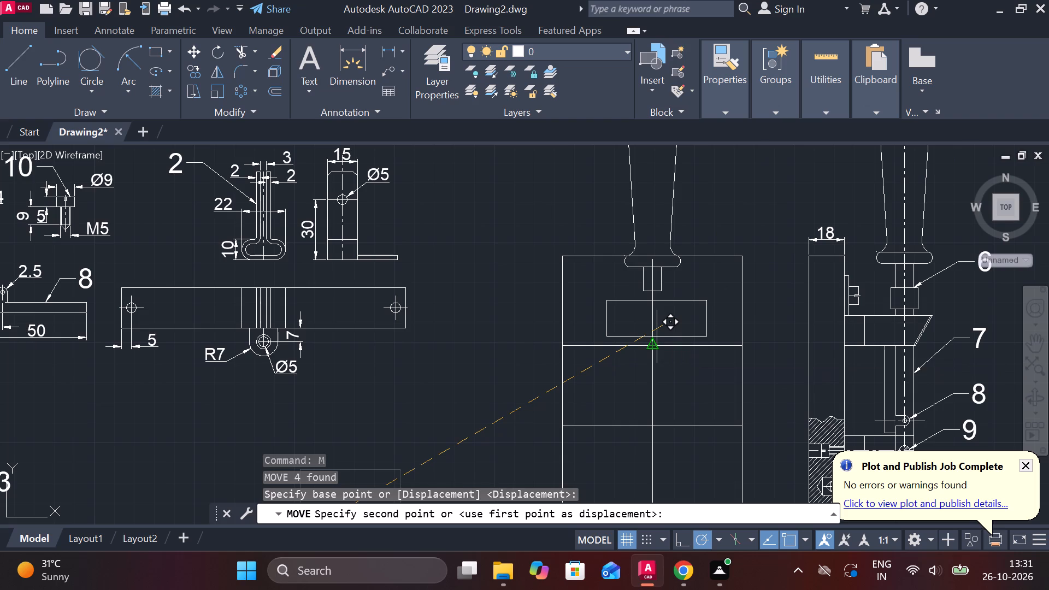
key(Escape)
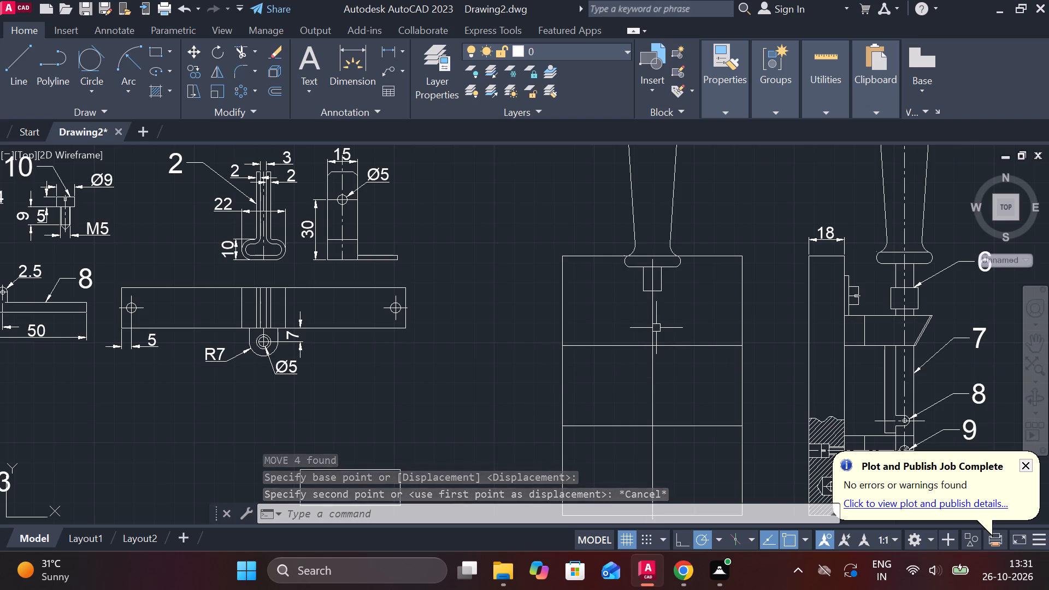
Offset the front view's vertical centre line by 17.5 to each side.
click(656, 328)
key(o)
key(Return)
key(Return)
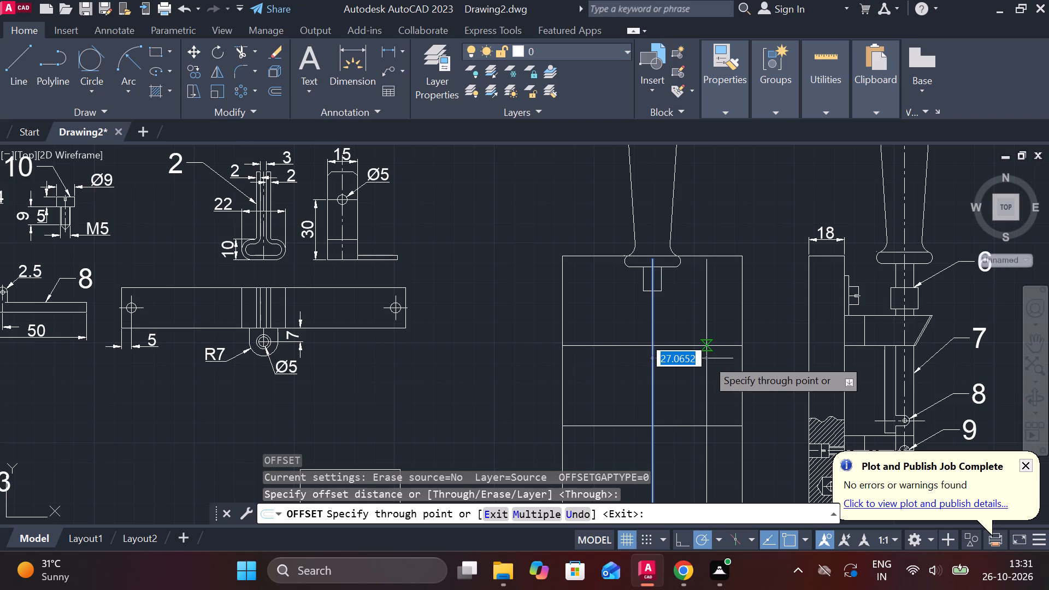
text(17.)
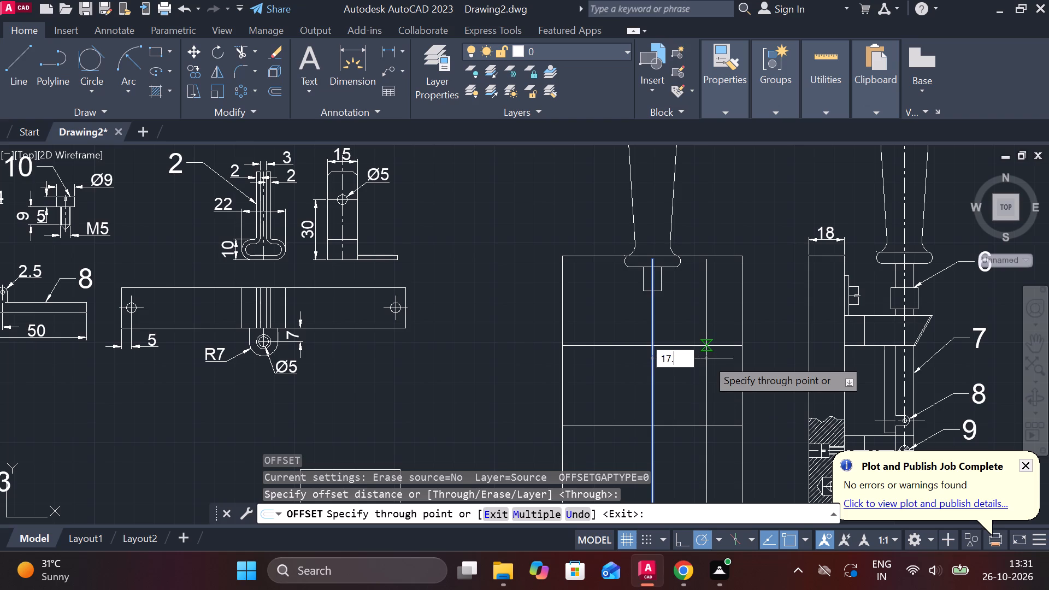
key(5)
key(Return)
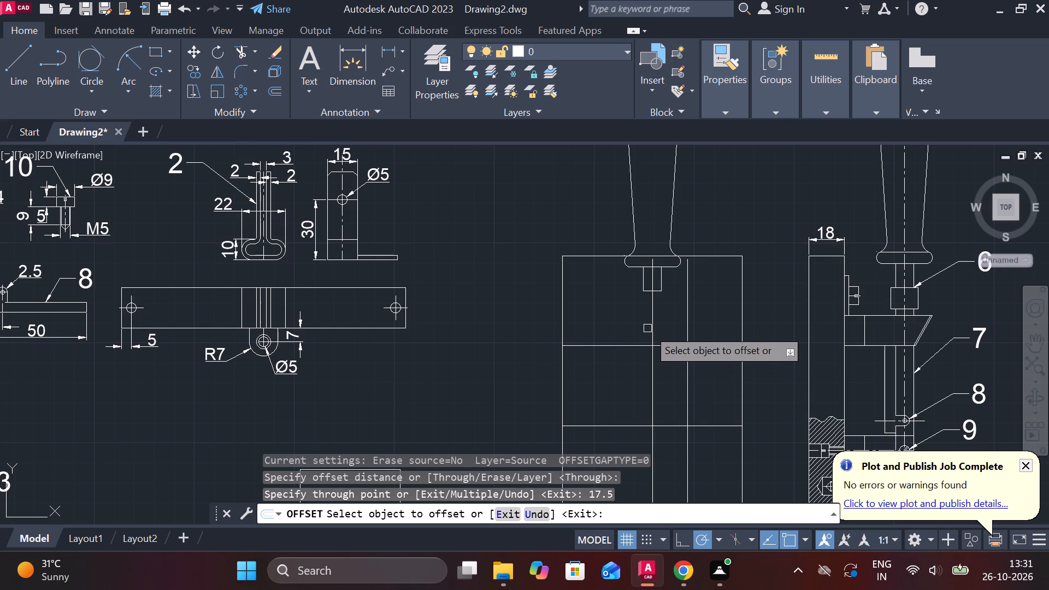
click(650, 332)
key(1)
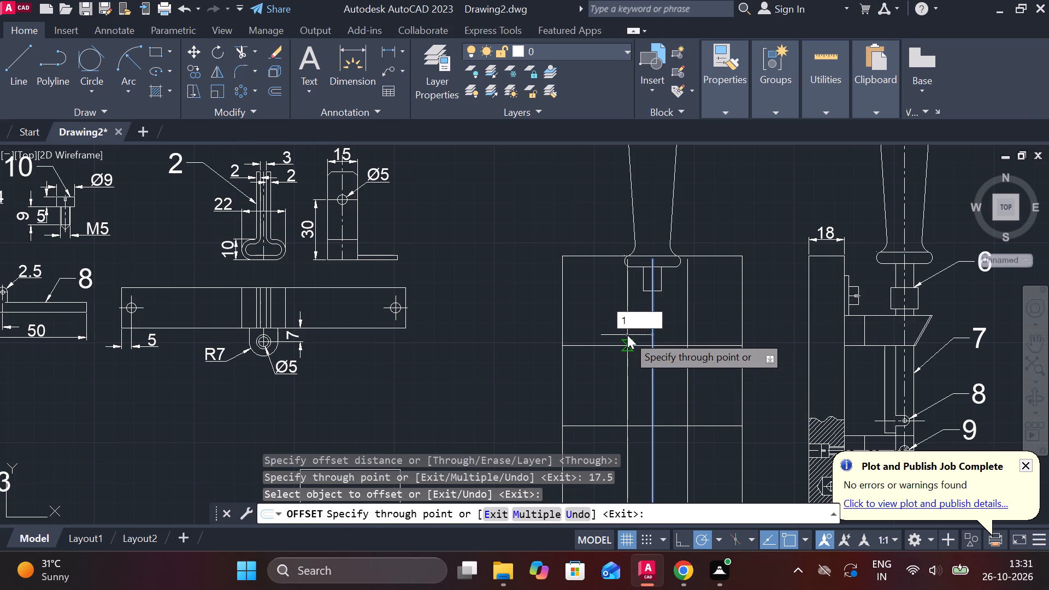
text(7.5)
key(Return)
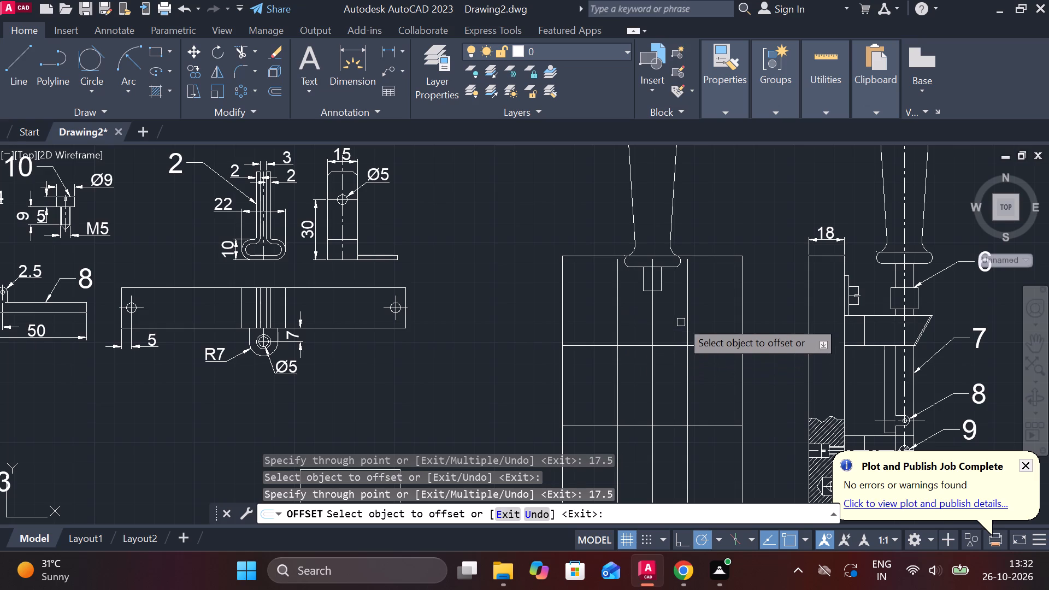
scroll(675, 307, up, 1)
key(Escape)
Draw a horizontal line 30 long leftward from the midpoint of the handle stem's lower edge.
key(l)
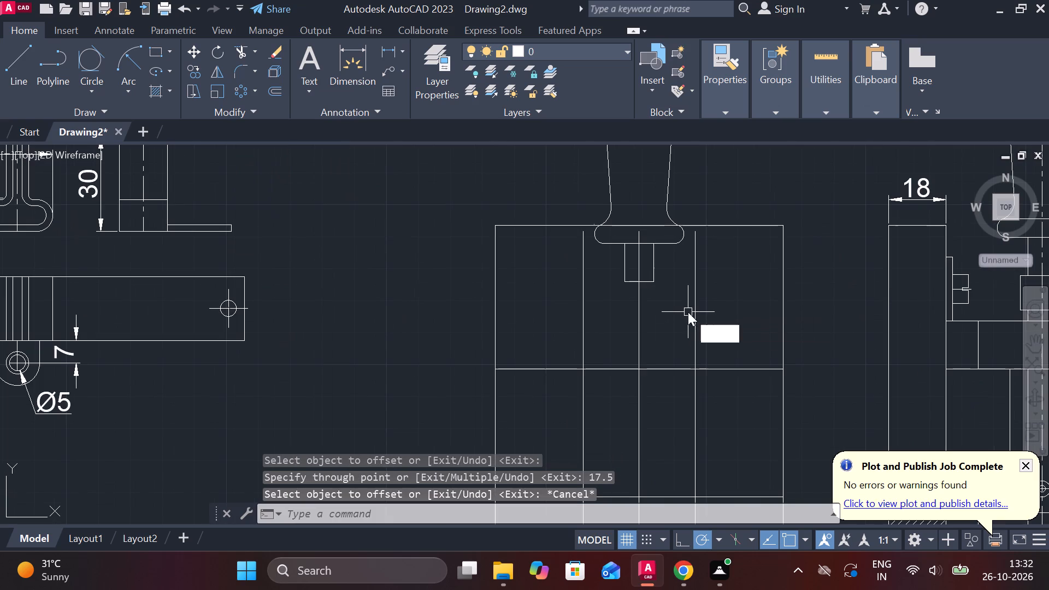
key(Return)
click(635, 286)
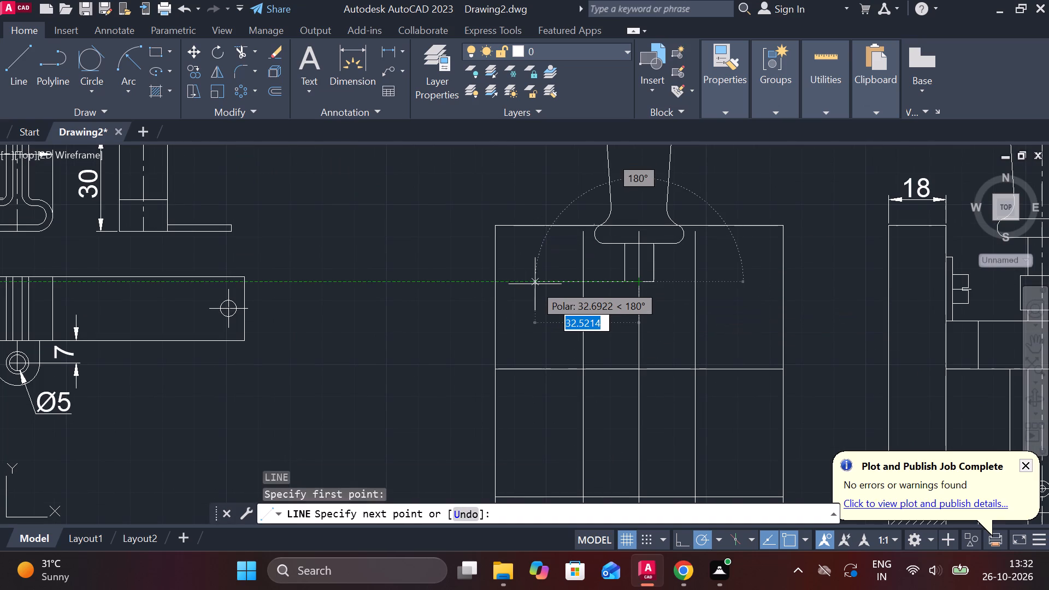
text(30)
key(Return)
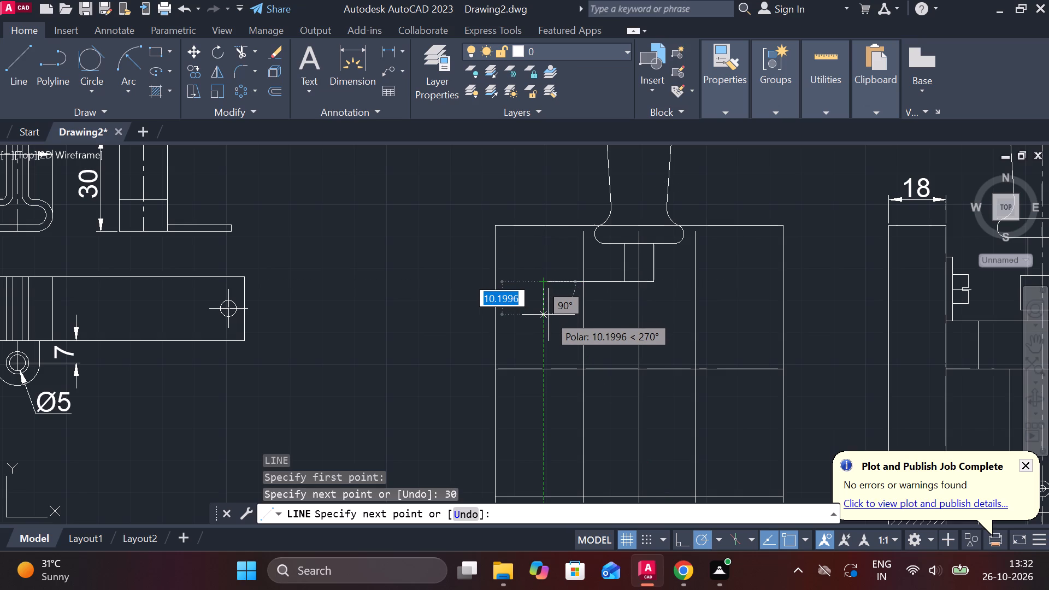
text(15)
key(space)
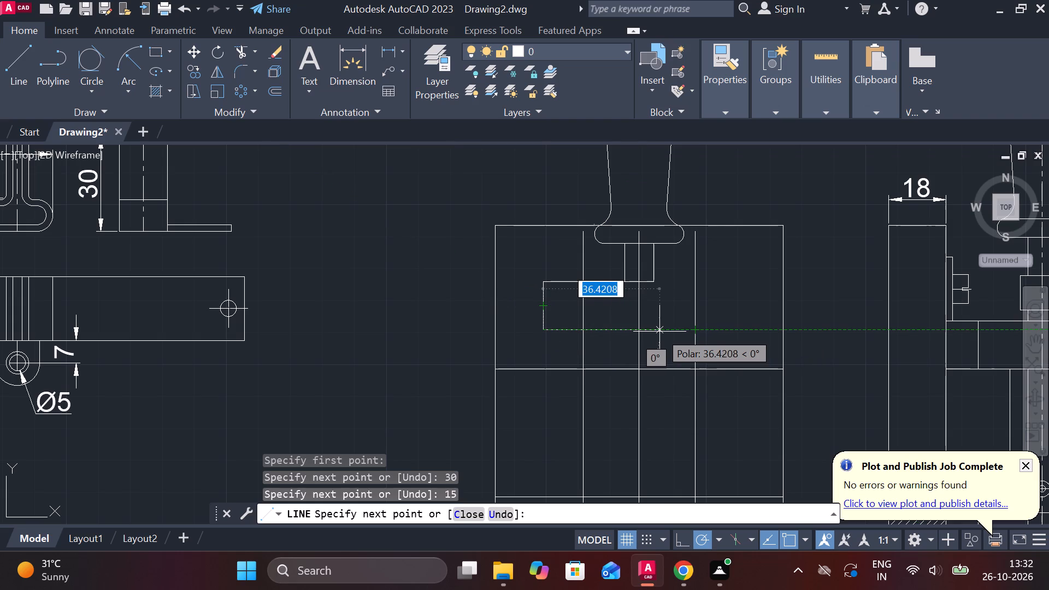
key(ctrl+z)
Continue the outline 10 down, 60 across and 10 up, closing it at the stem's lower corner to form a 60 by 10 bar.
text(10)
key(Return)
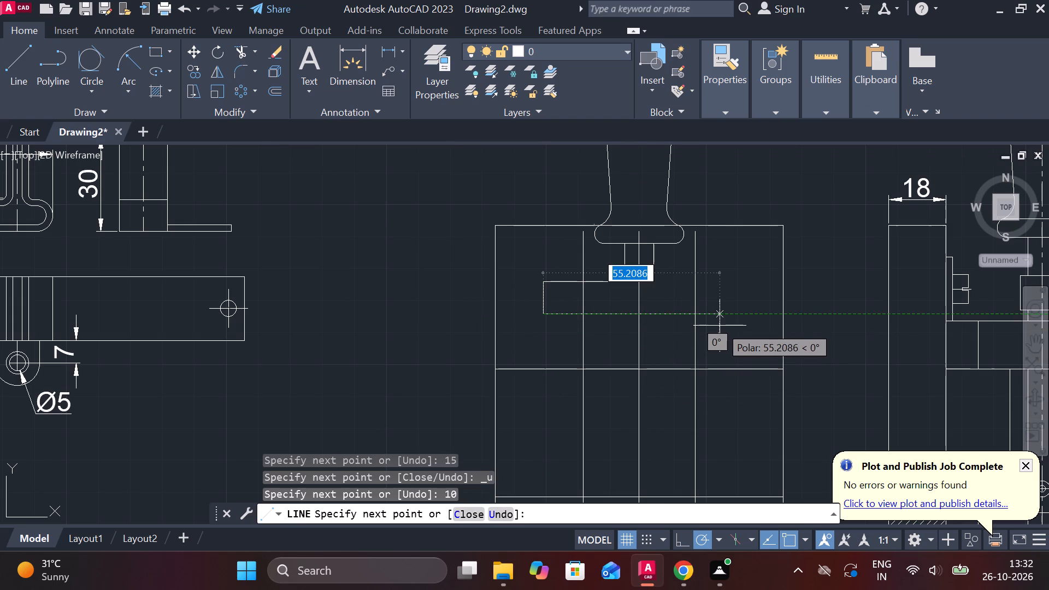
text(60)
key(Return)
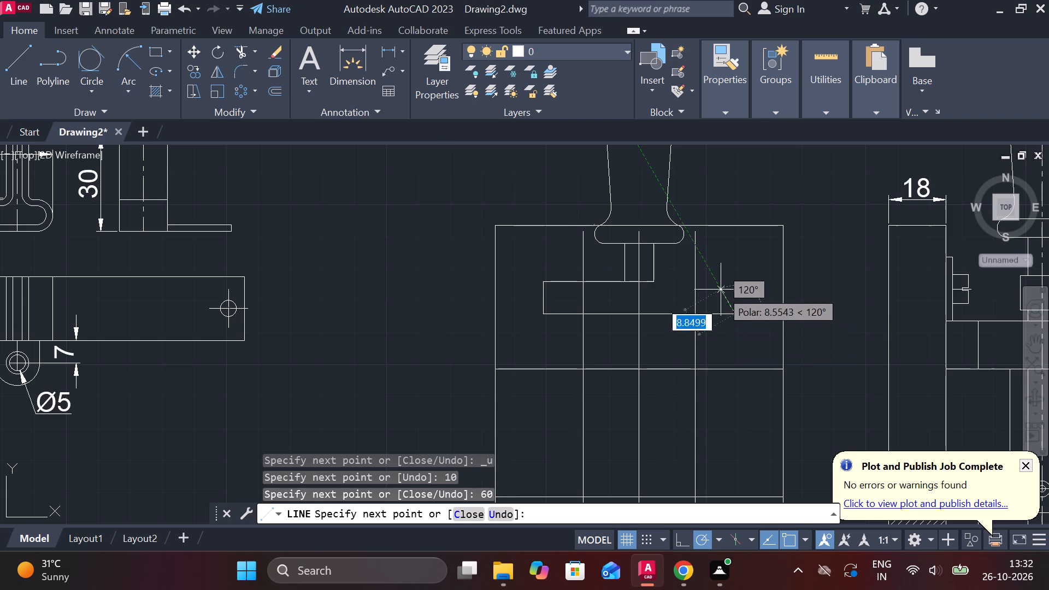
text(10)
key(Return)
click(651, 279)
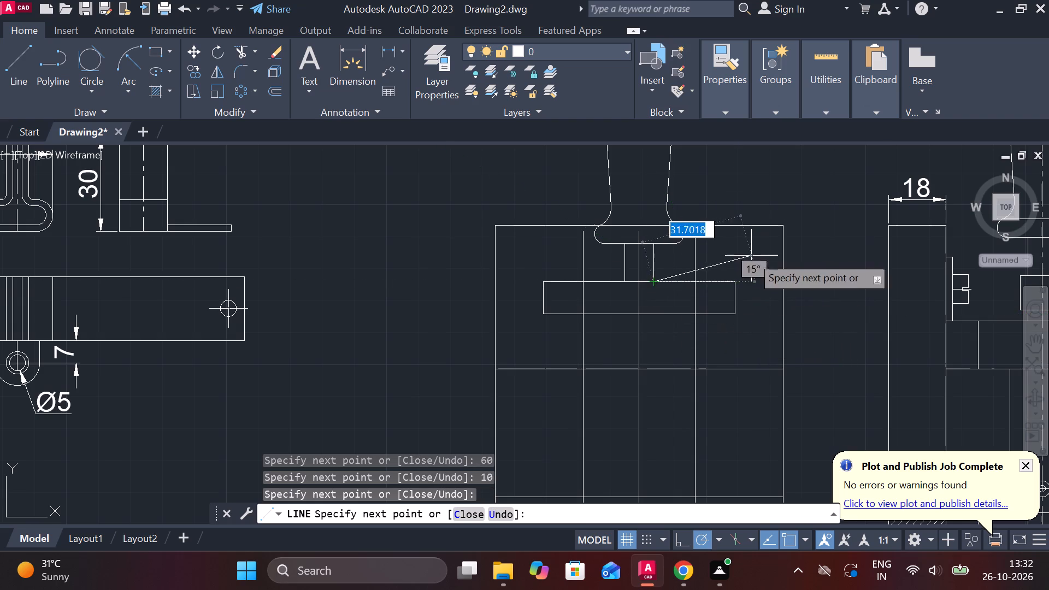
key(Escape)
Trim both offset lines above the 60 by 10 bar and the centre line inside the handle's flange and stem.
text(TRV)
key(space)
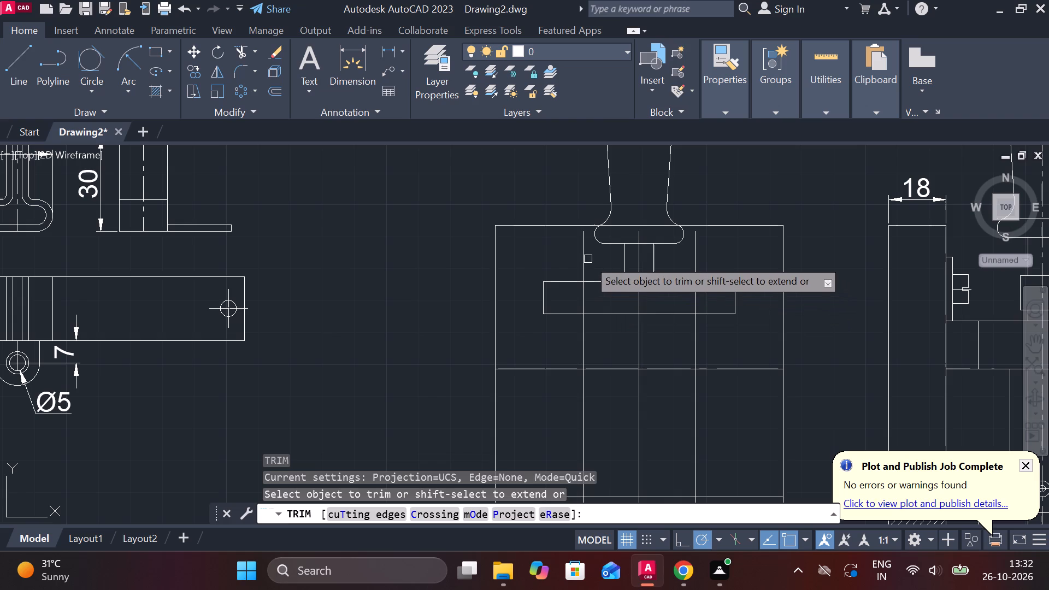
click(583, 253)
click(694, 257)
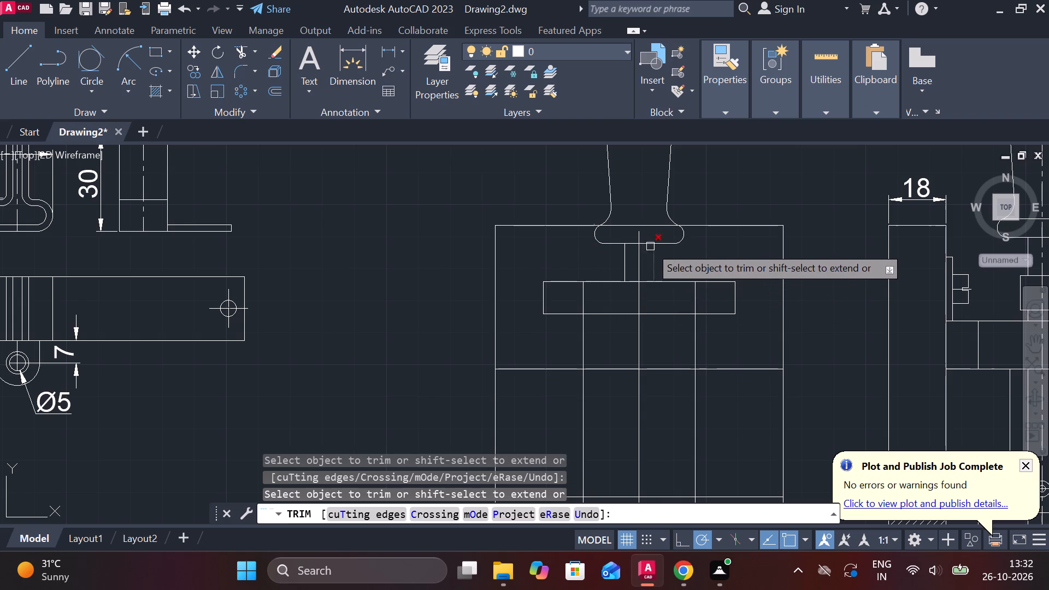
click(639, 234)
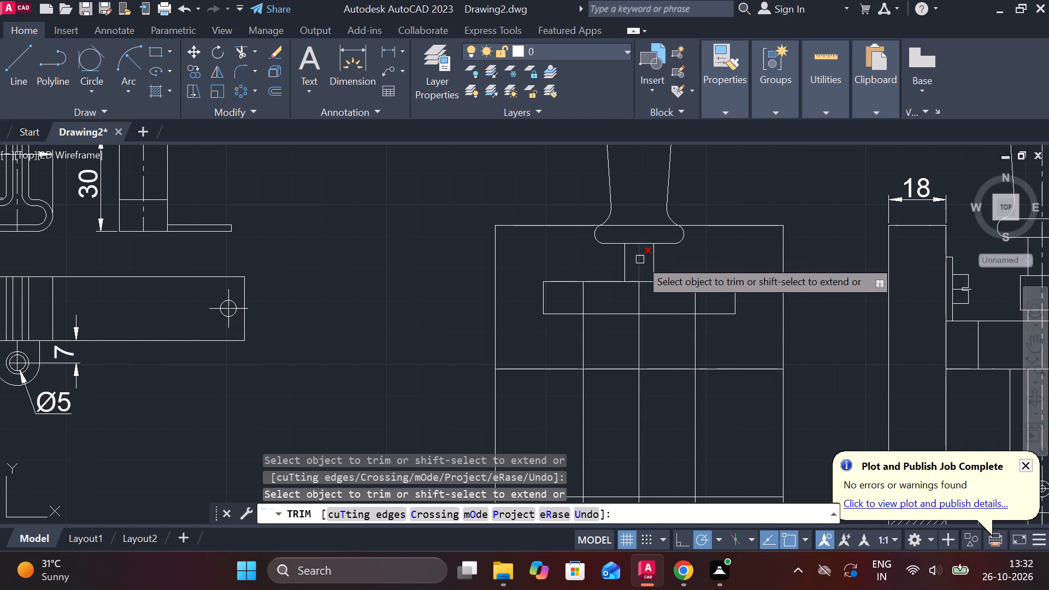
click(640, 259)
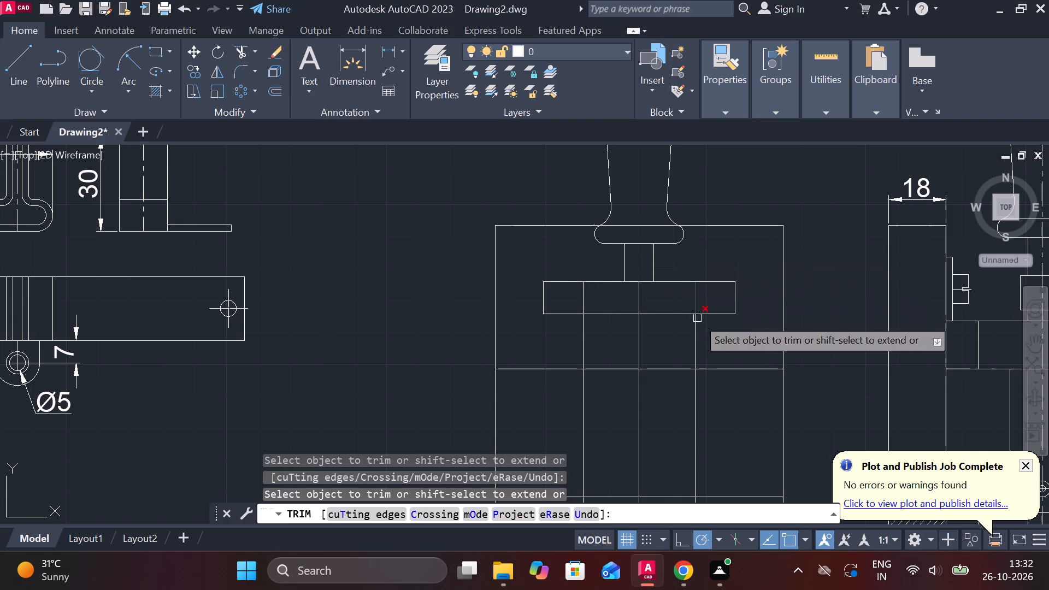
key(Escape)
Lengthen the front view's vertical centre line upward past the top of the handle.
click(640, 339)
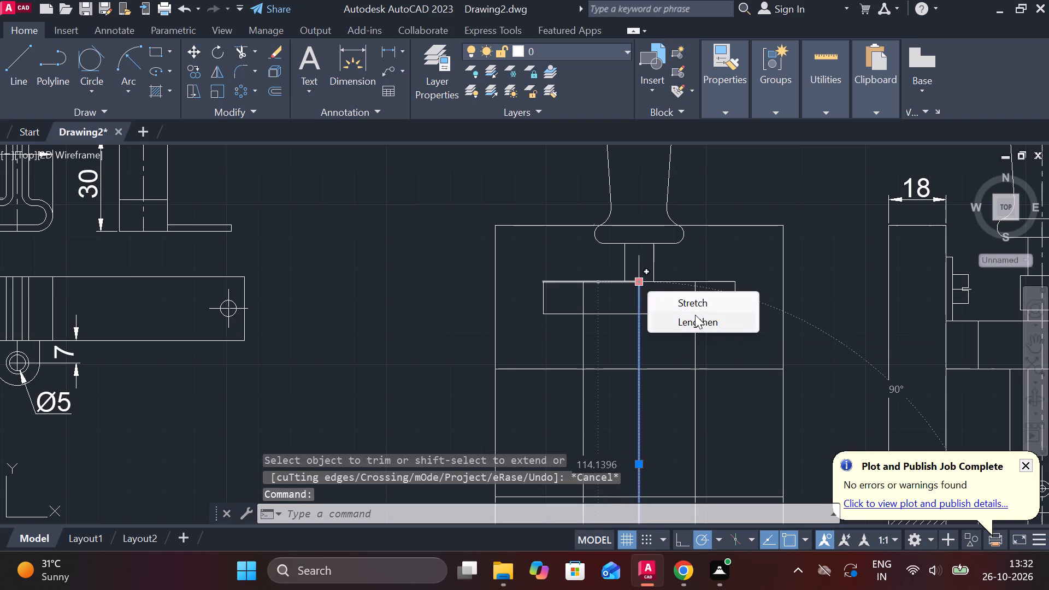
click(695, 323)
middle_drag(670, 302, 656, 435)
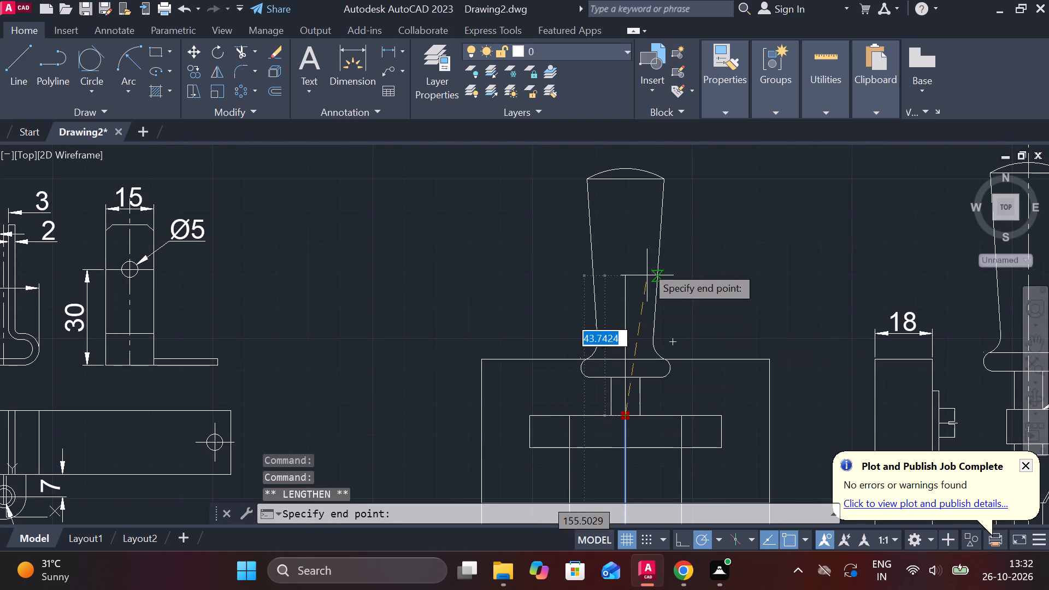
click(625, 156)
key(Escape)
Set the linetype of the front view's vertical centre line to CENTER.
scroll(709, 287, down, 1)
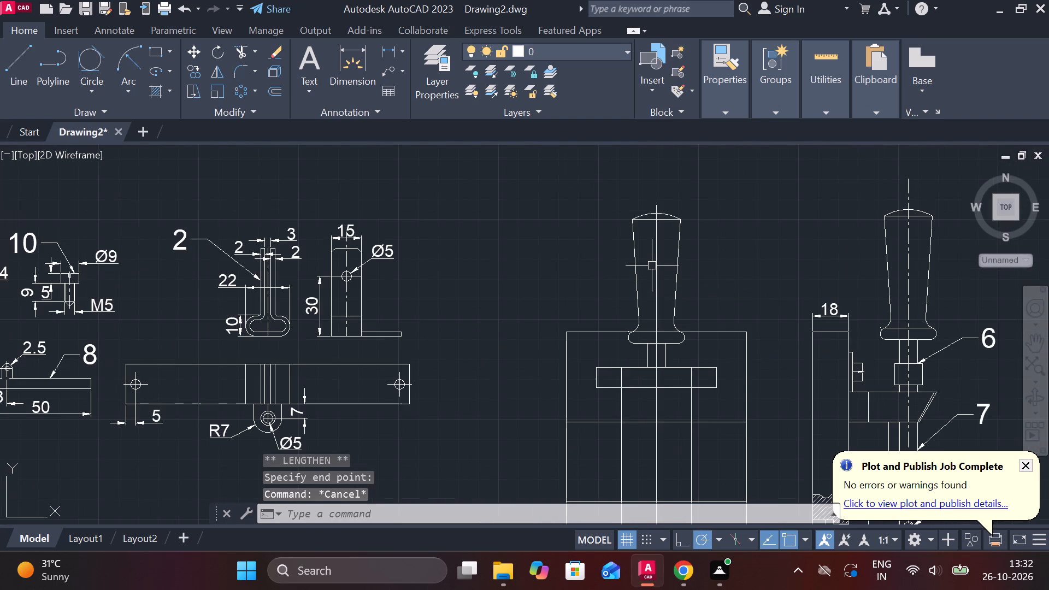
click(656, 256)
click(722, 107)
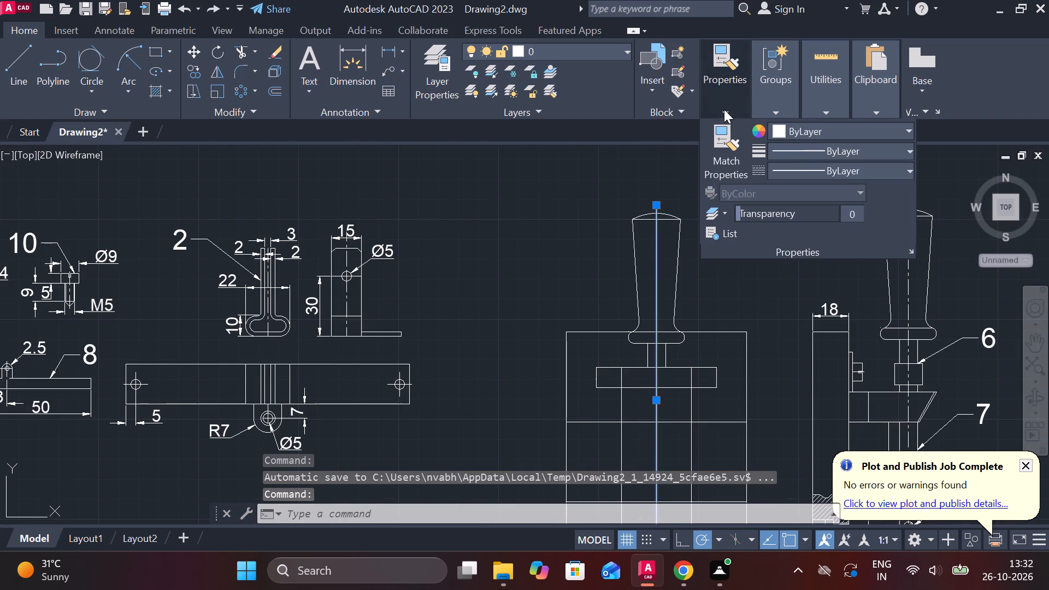
click(823, 166)
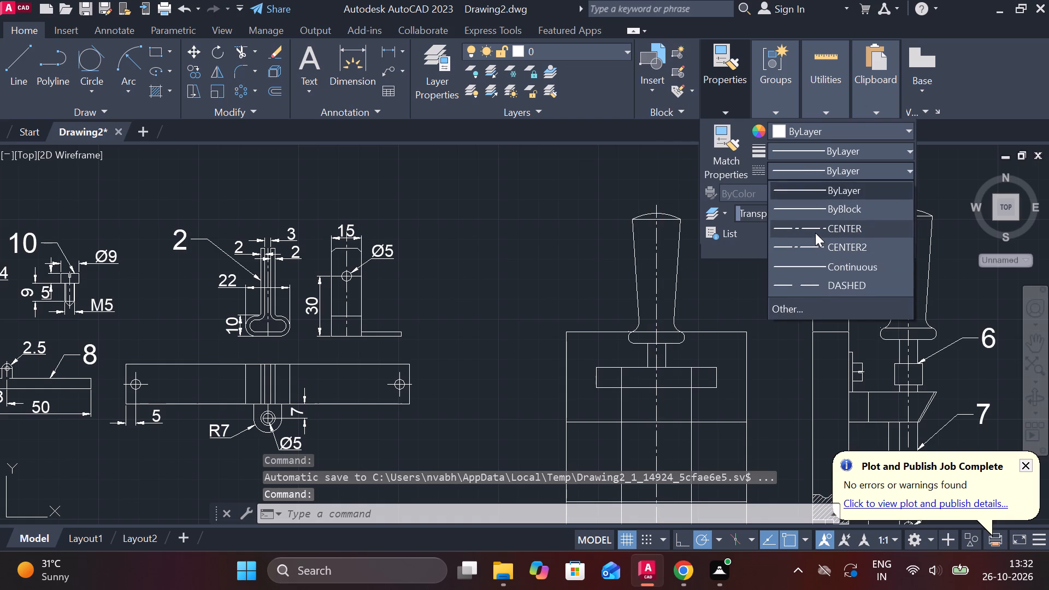
click(815, 233)
key(Escape)
Trim both offset lines inside the 60 by 10 bar, and the horizontal line below it outside the two offset lines.
middle_drag(706, 398, 685, 287)
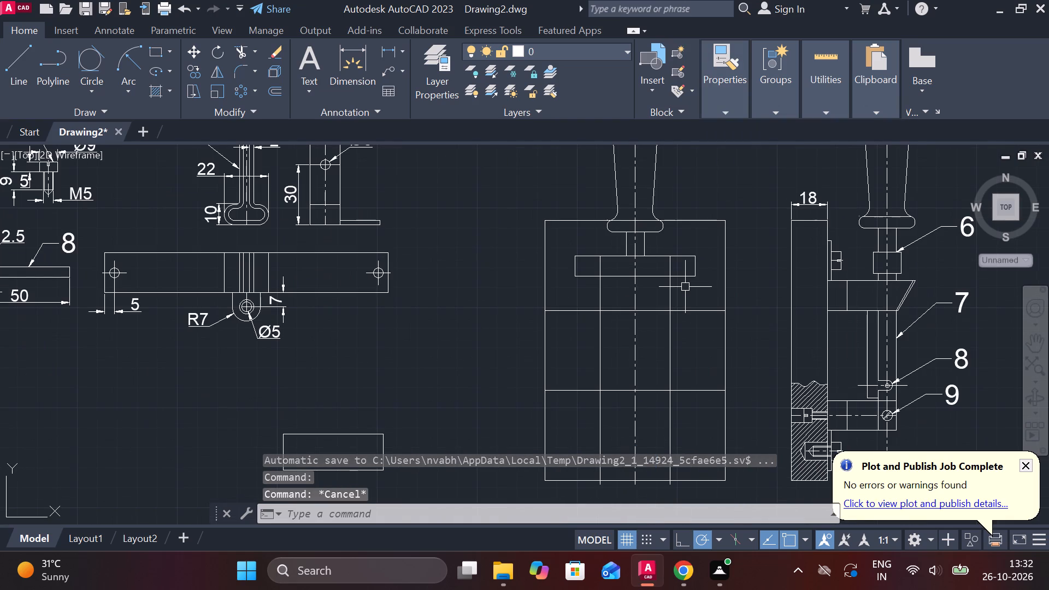
scroll(621, 259, up, 1)
text(TR)
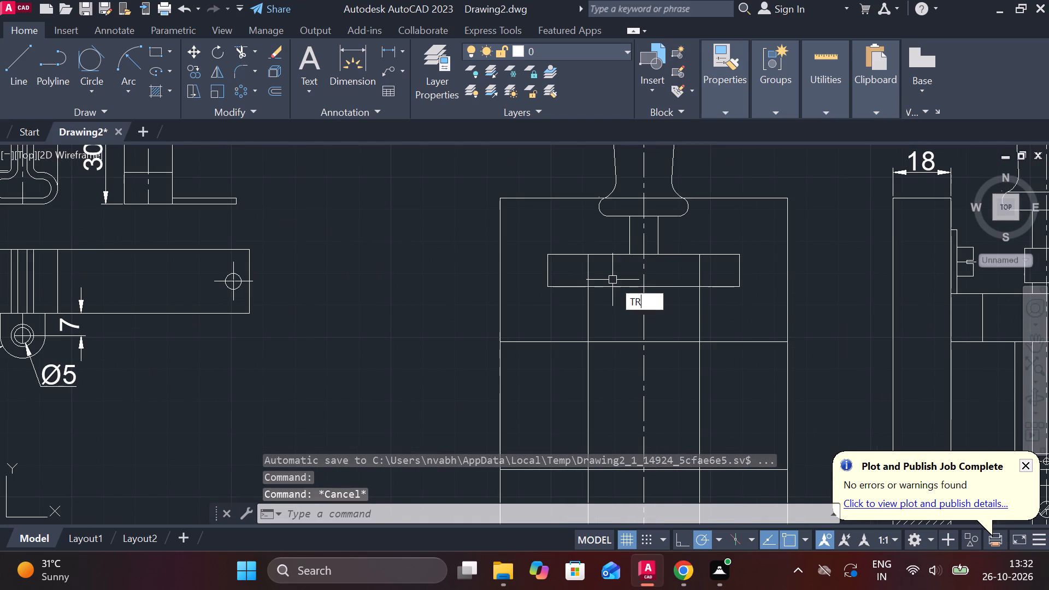
key(space)
click(590, 269)
click(703, 269)
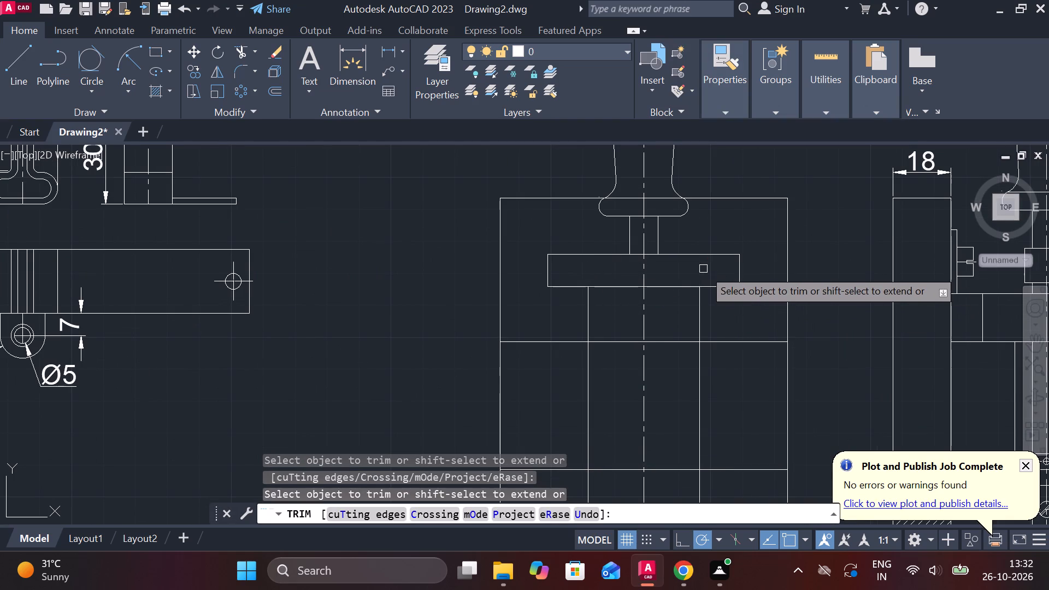
click(551, 344)
click(726, 339)
click(730, 349)
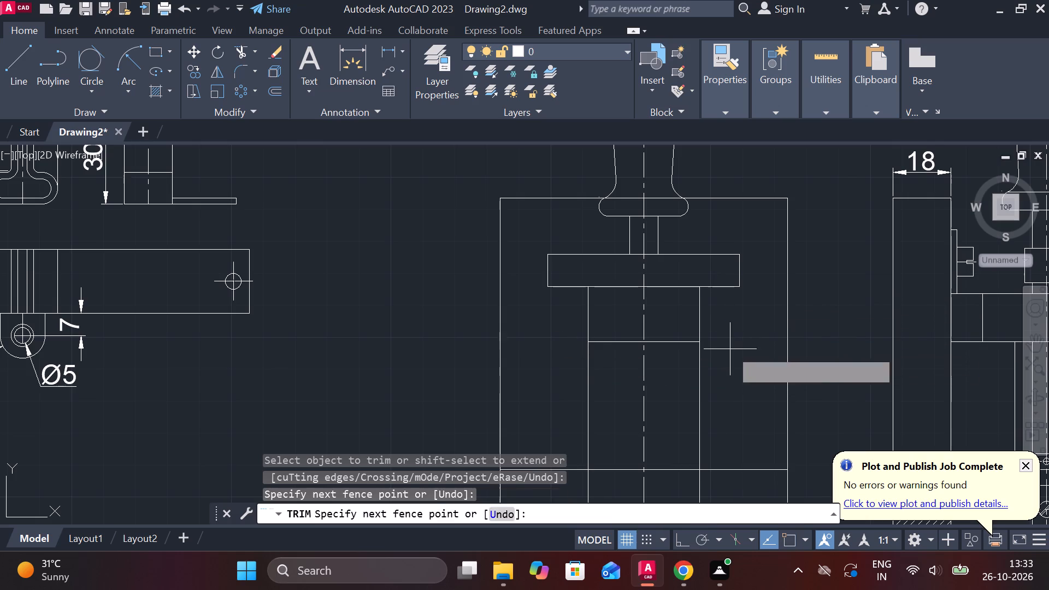
key(Escape)
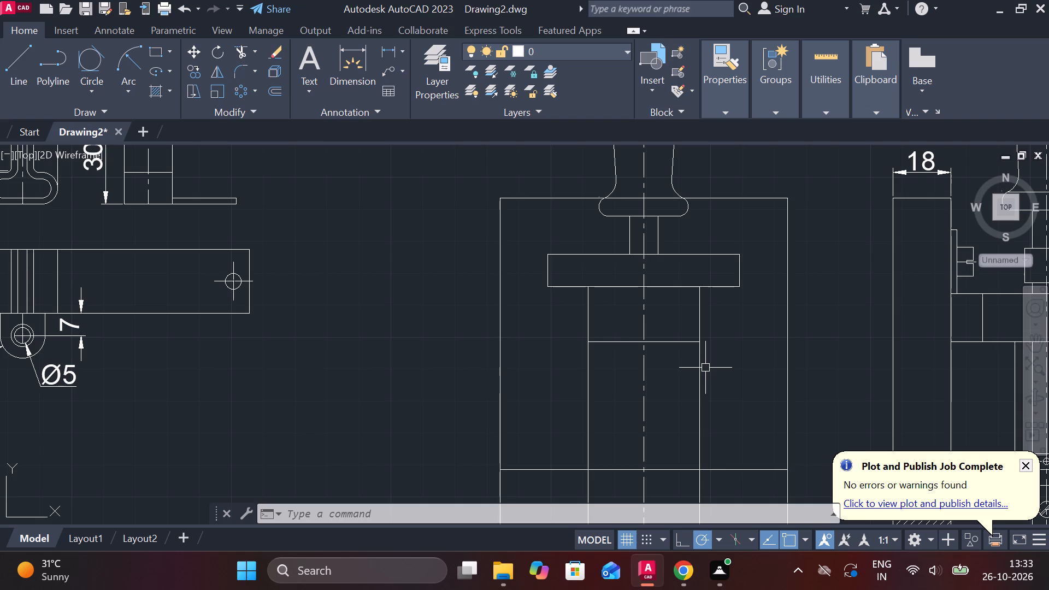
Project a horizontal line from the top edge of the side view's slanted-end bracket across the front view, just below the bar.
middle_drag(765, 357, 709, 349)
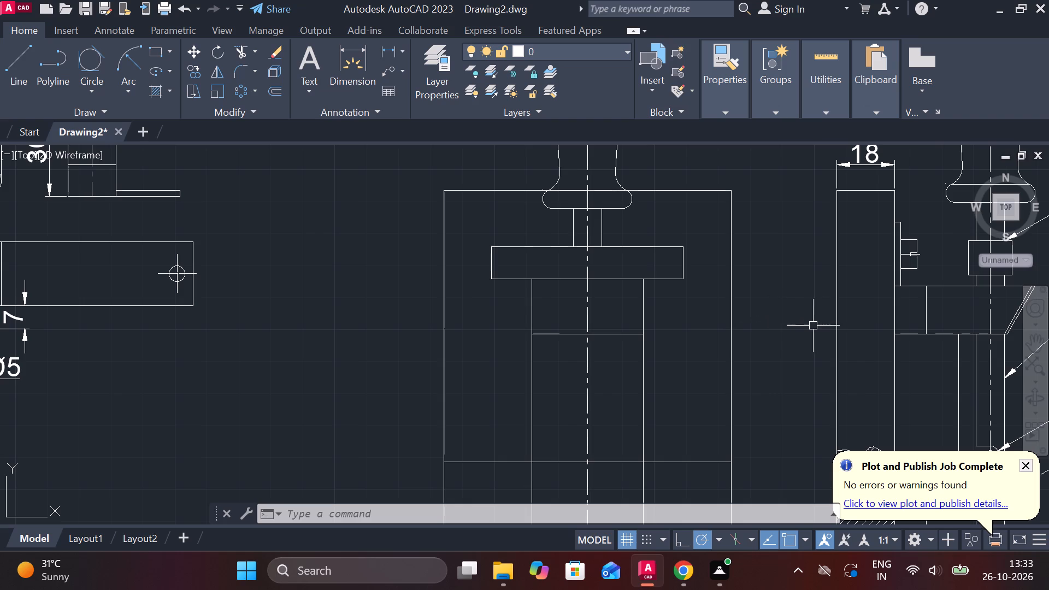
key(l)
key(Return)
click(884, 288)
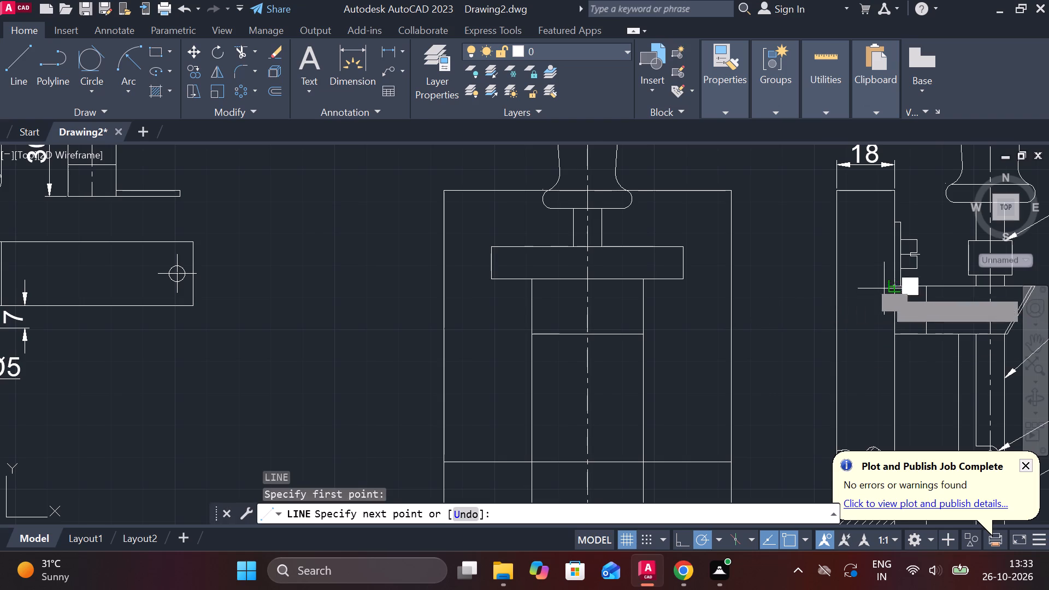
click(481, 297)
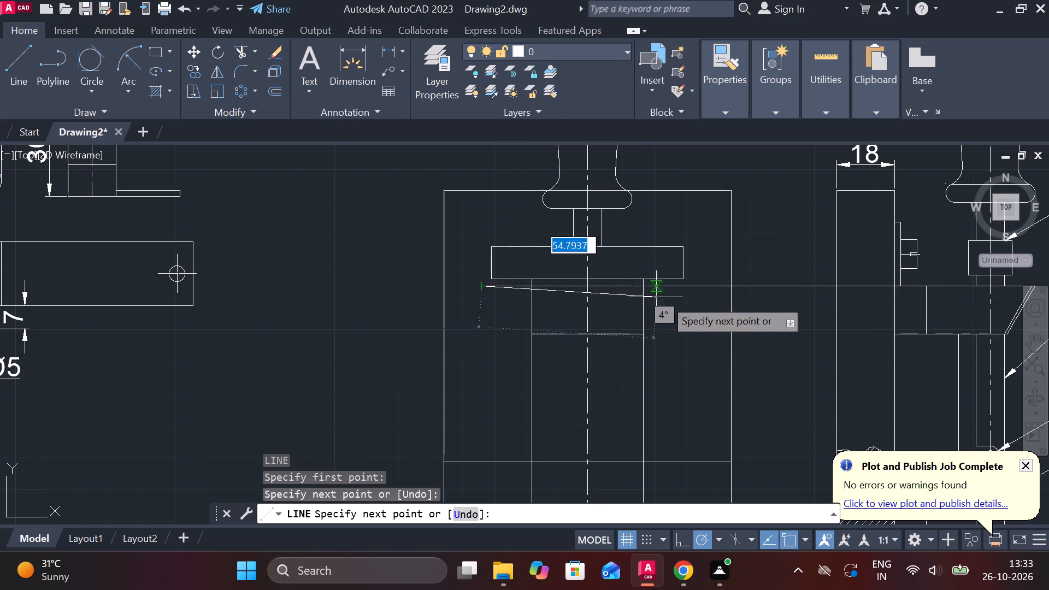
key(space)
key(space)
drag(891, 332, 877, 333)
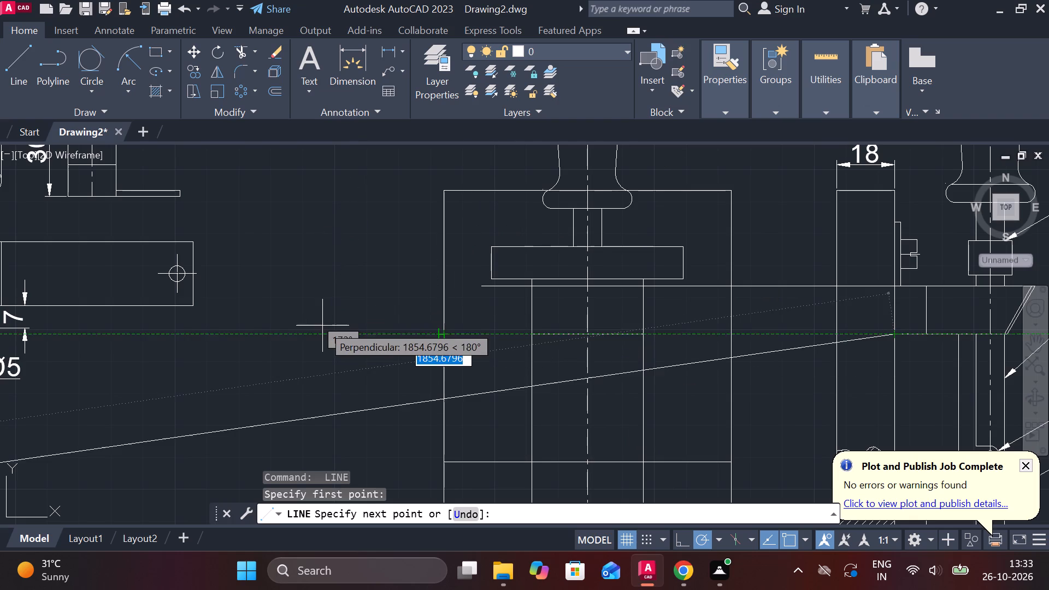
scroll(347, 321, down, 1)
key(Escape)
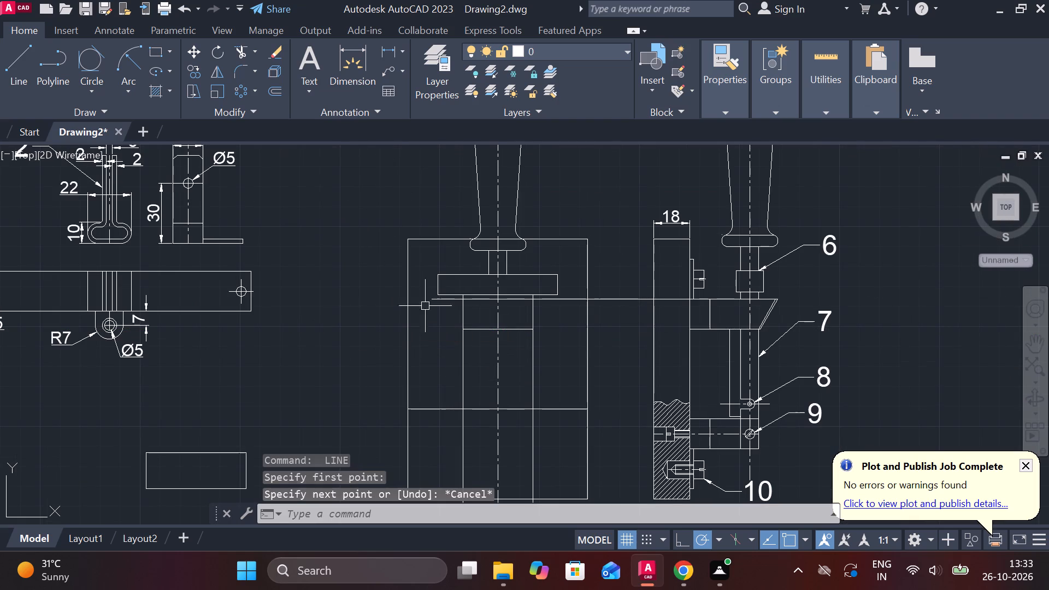
Draw a line 10 long to the left from the left offset line, starting just below the projected horizontal line.
scroll(523, 308, up, 1)
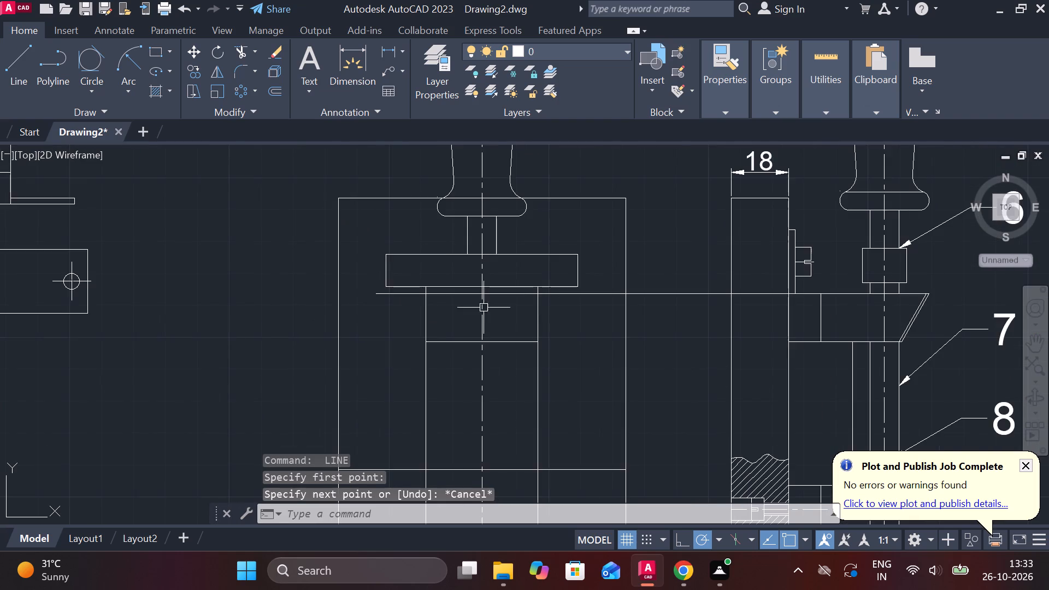
scroll(417, 297, up, 1)
middle_drag(456, 303, 464, 304)
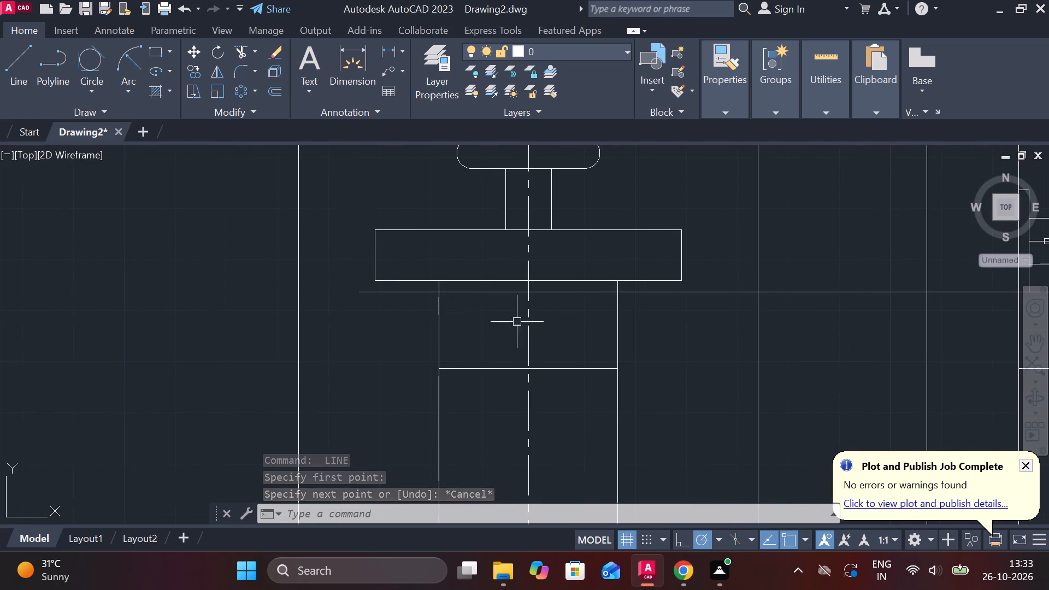
scroll(541, 342, down, 1)
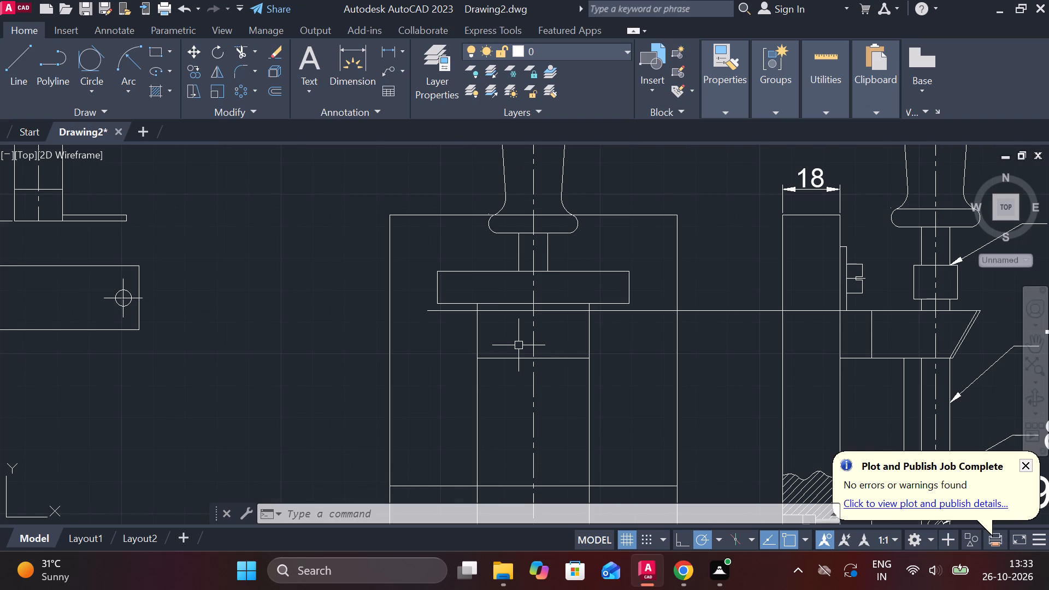
key(l)
key(Return)
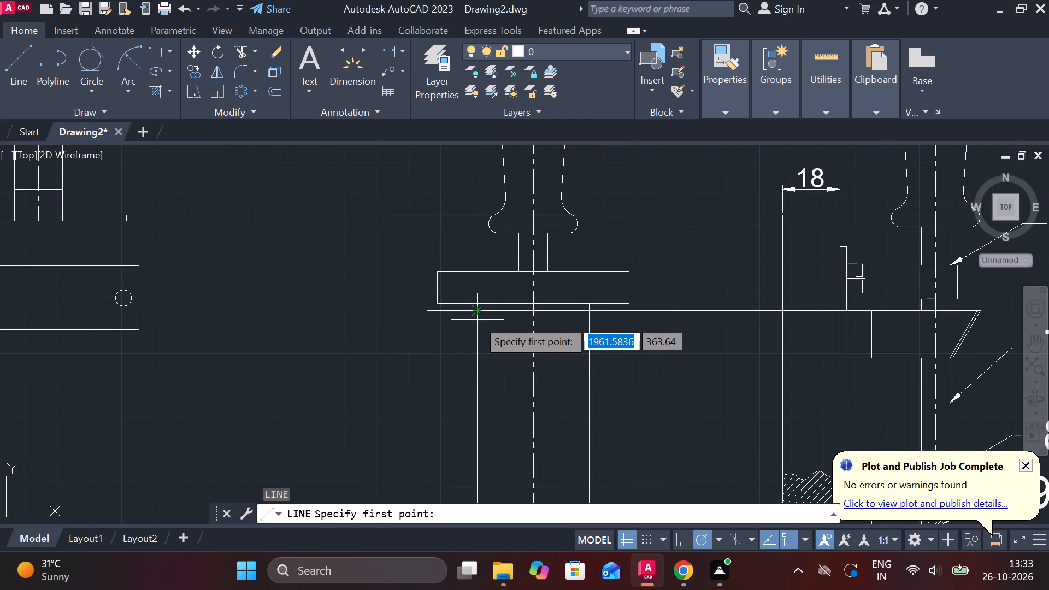
scroll(477, 320, up, 2)
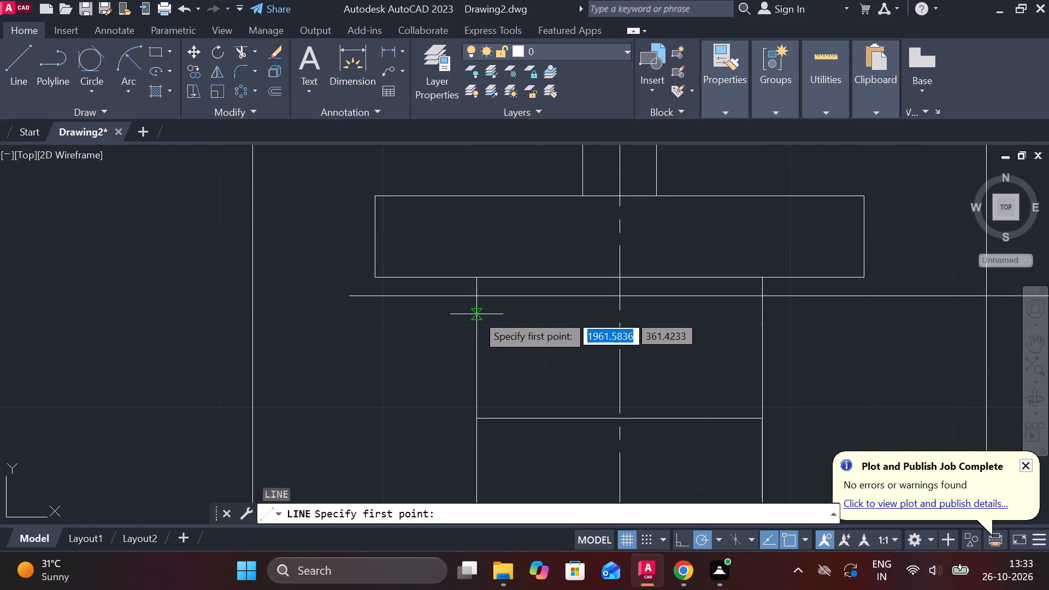
click(476, 314)
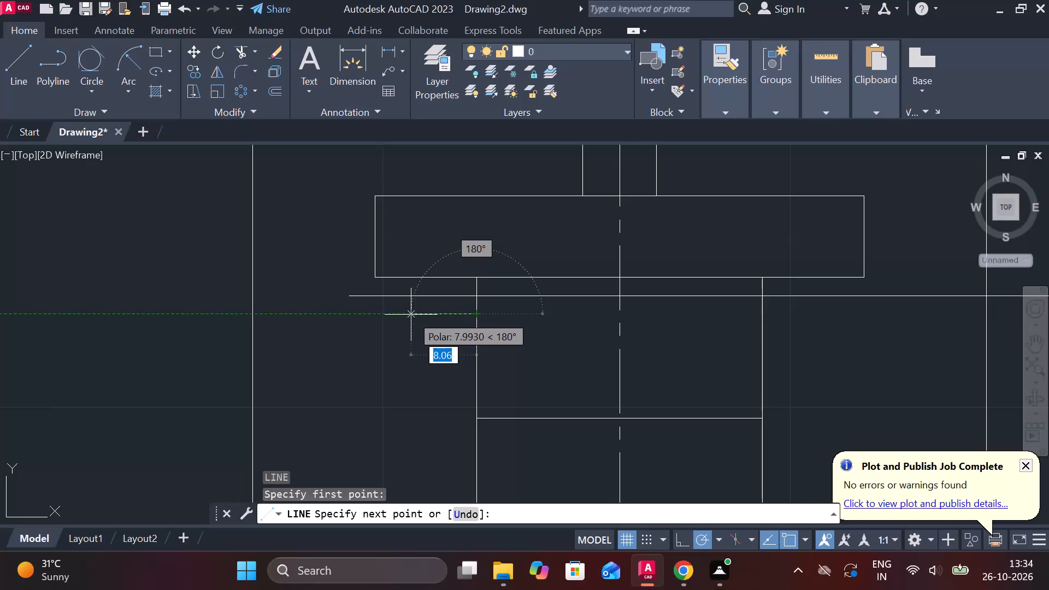
text(10)
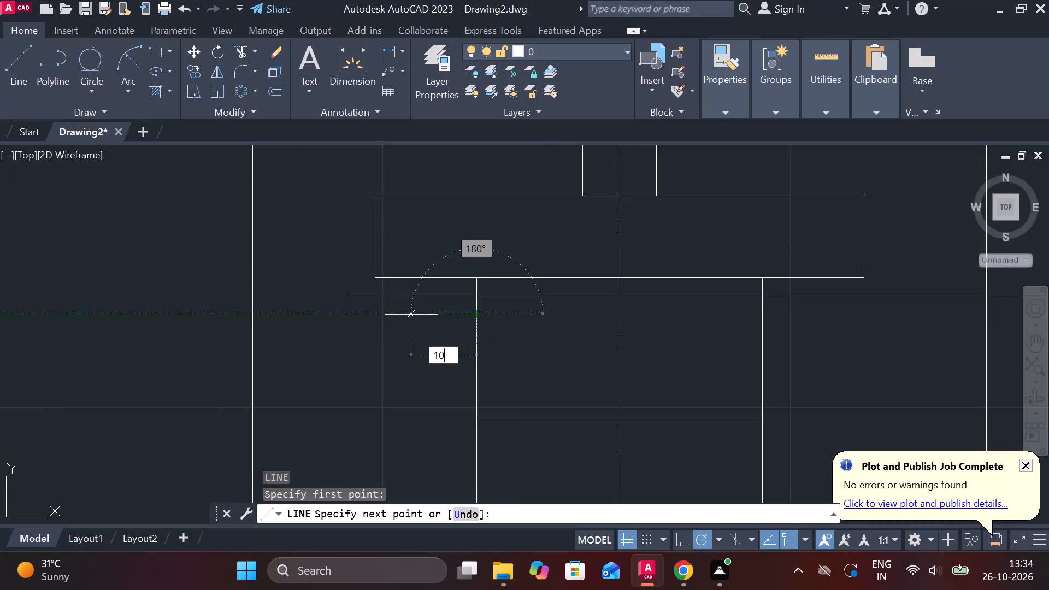
key(Return)
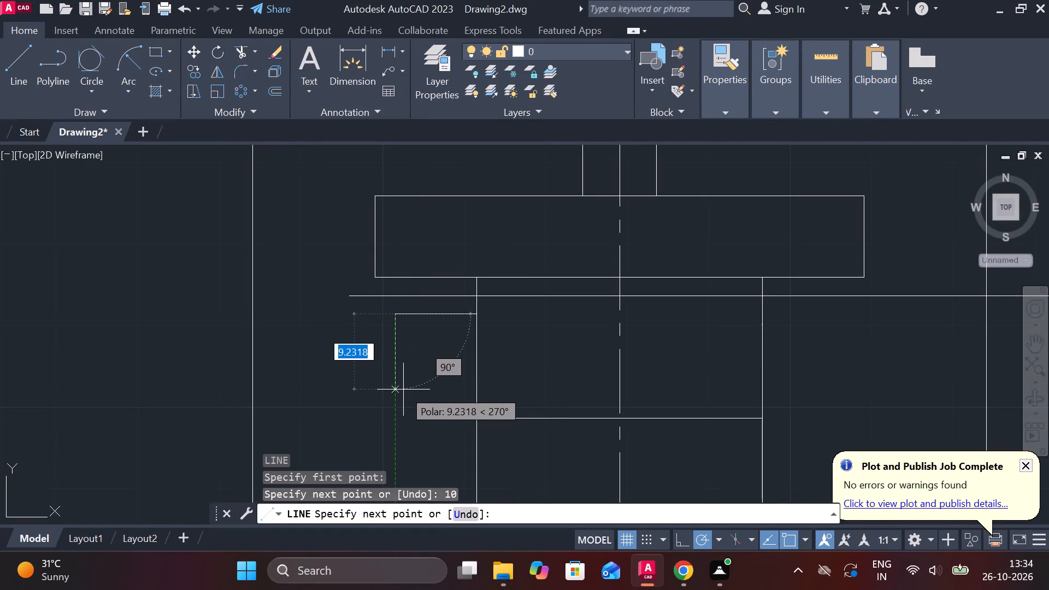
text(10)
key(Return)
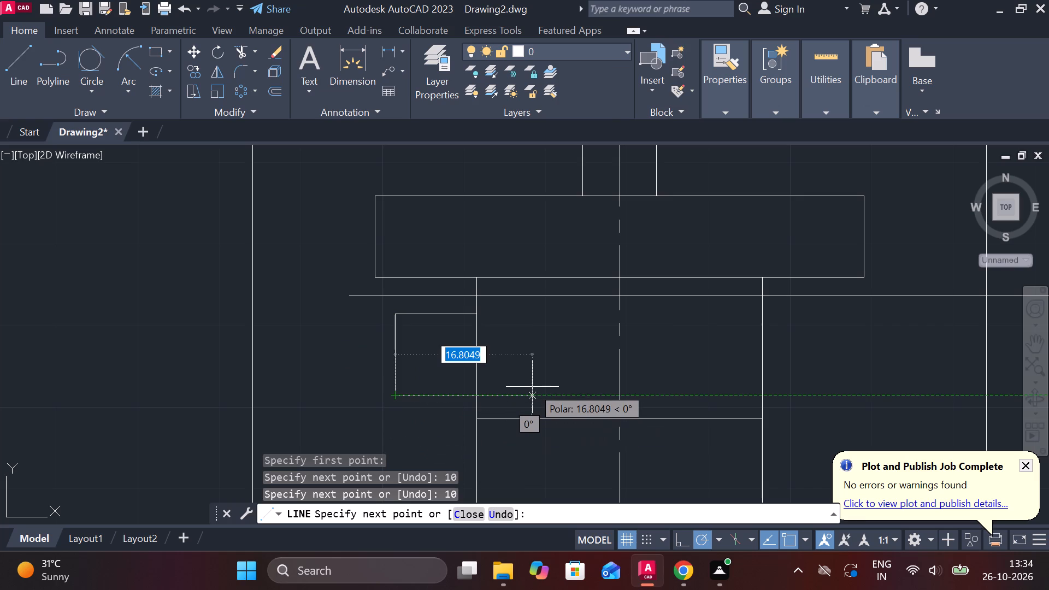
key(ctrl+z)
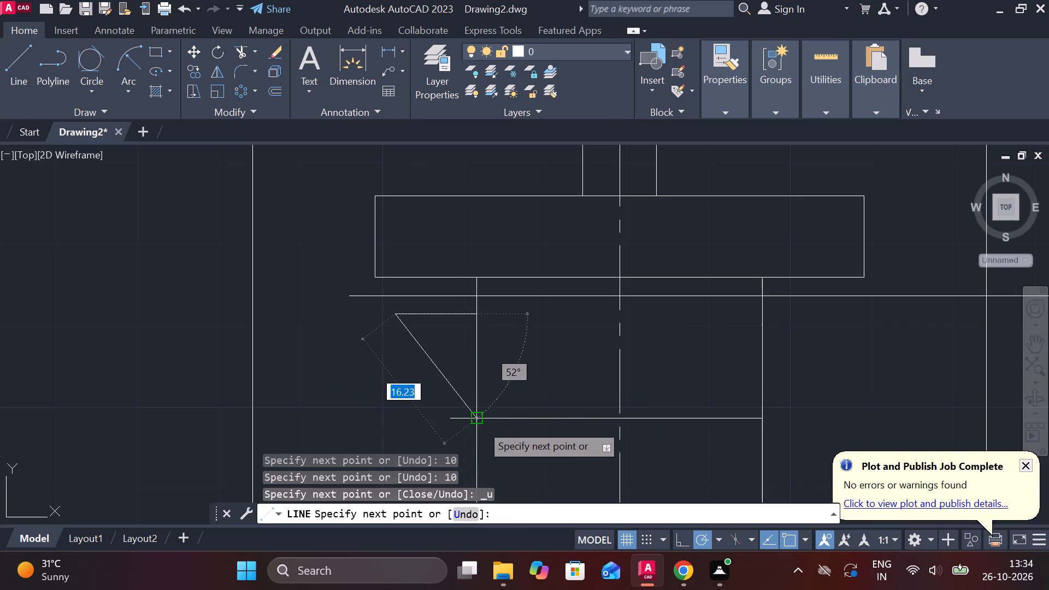
Continue the outline down to the level of the existing horizontal line and back across to the left offset line.
click(392, 418)
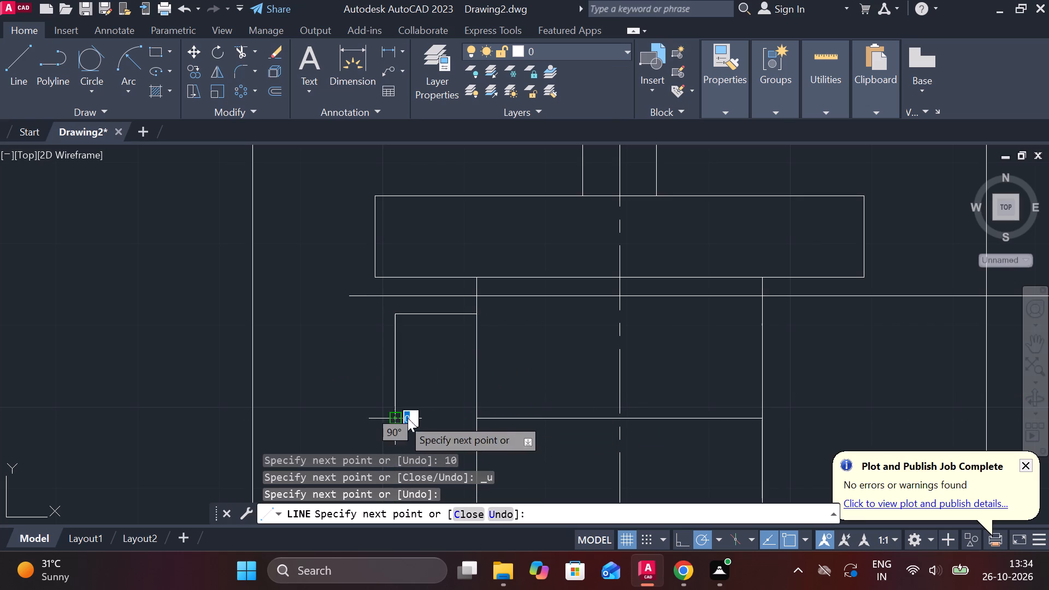
click(476, 420)
key(Escape)
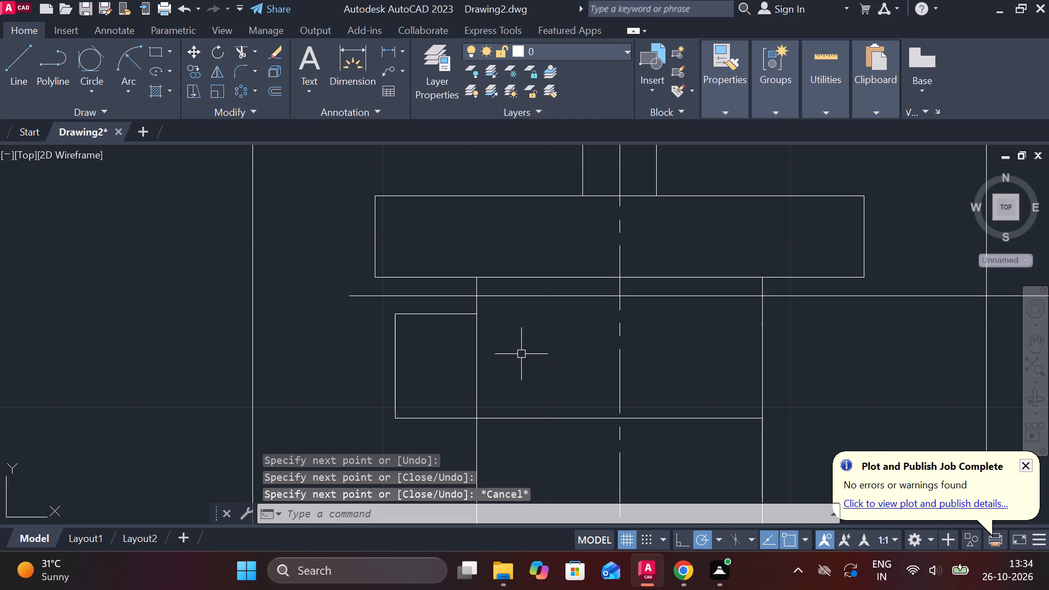
Complete the block on the other side of the left offset line with a 10 segment rightward and down to the horizontal line.
key(l)
key(Return)
click(479, 320)
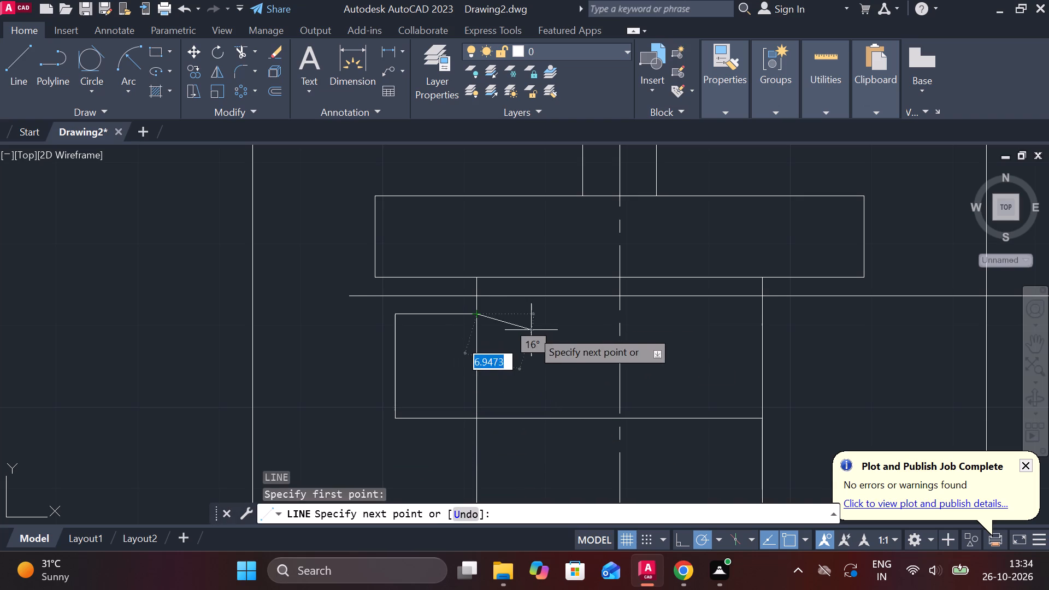
text(10)
key(Return)
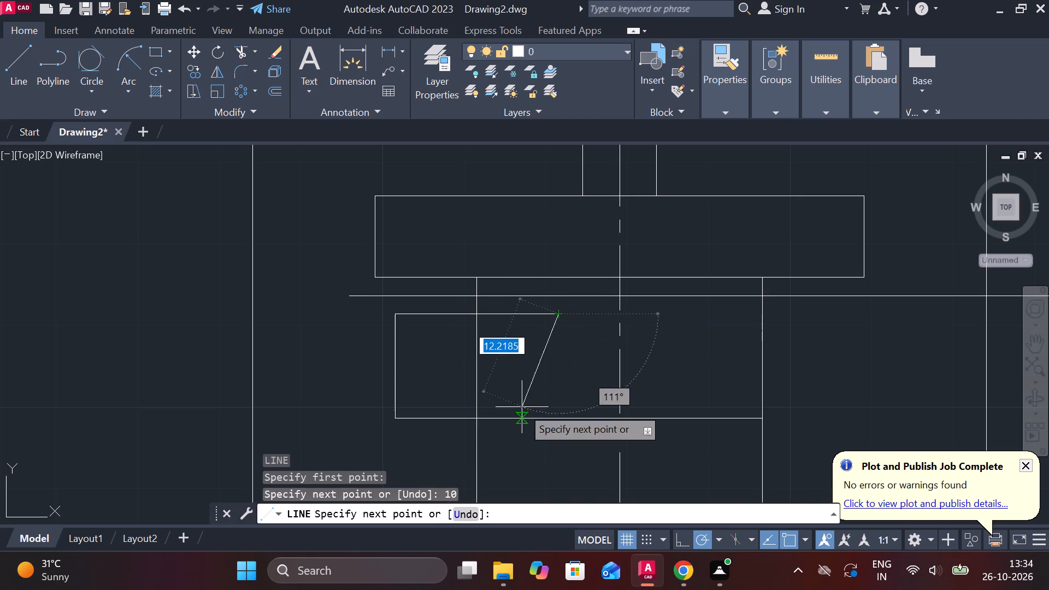
click(559, 414)
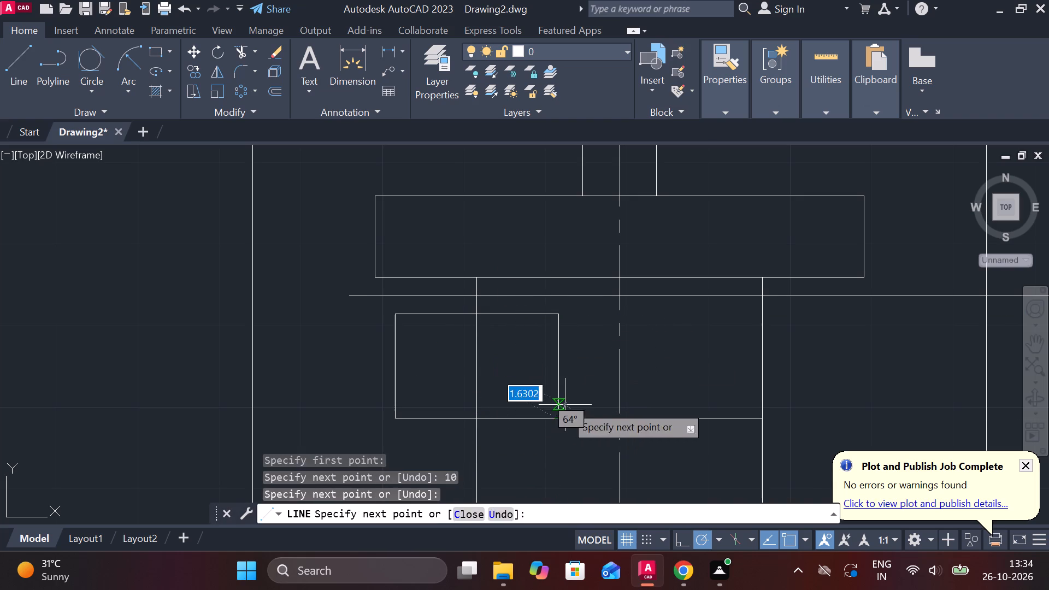
key(Escape)
Trim the horizontal line between the new block's right edge and the centre line.
text(TR)
key(space)
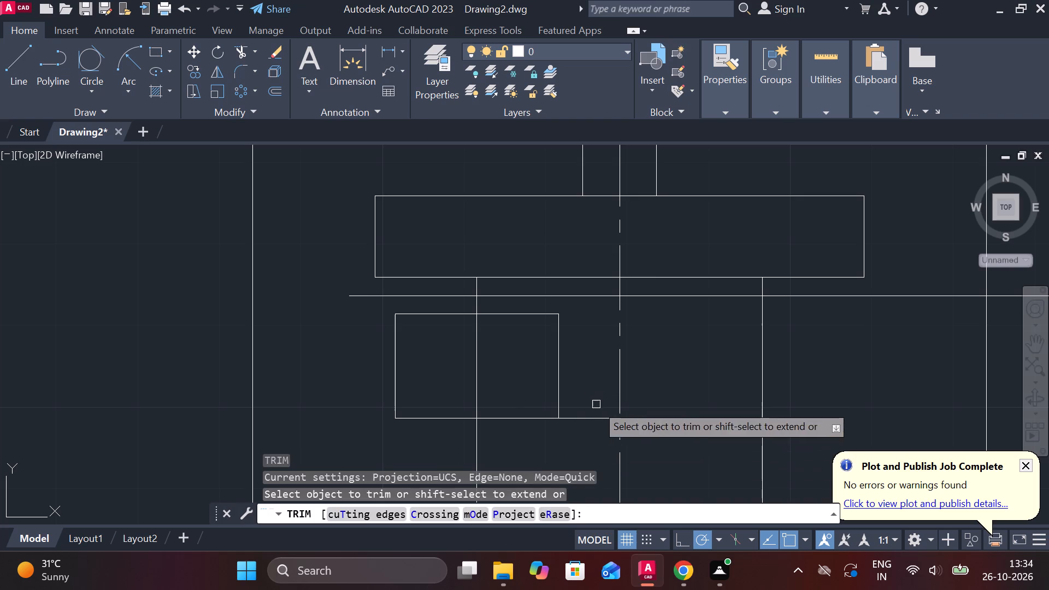
middle_drag(585, 398, 599, 351)
drag(597, 369, 589, 384)
key(Escape)
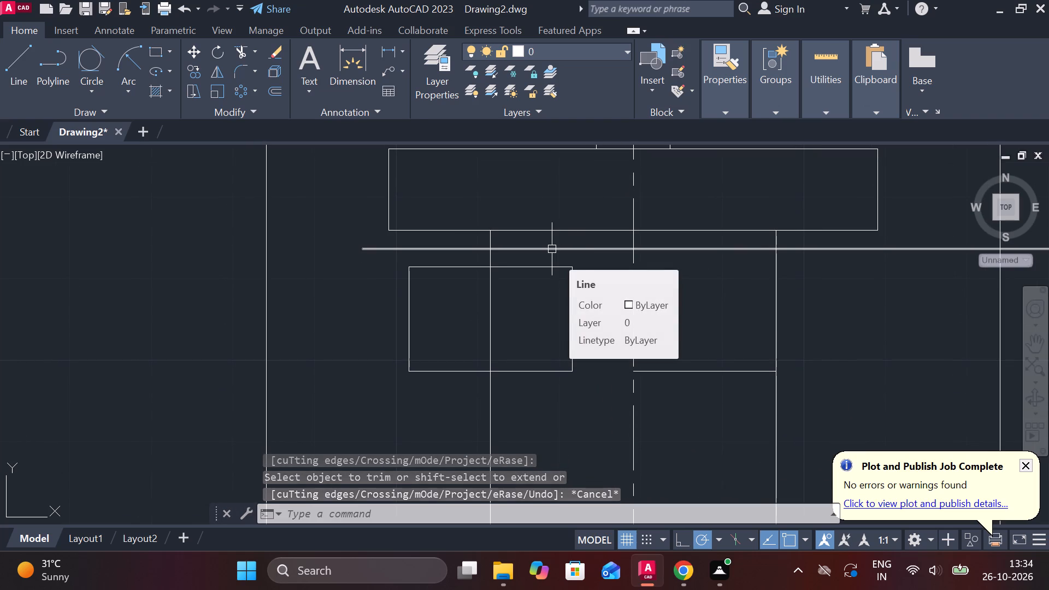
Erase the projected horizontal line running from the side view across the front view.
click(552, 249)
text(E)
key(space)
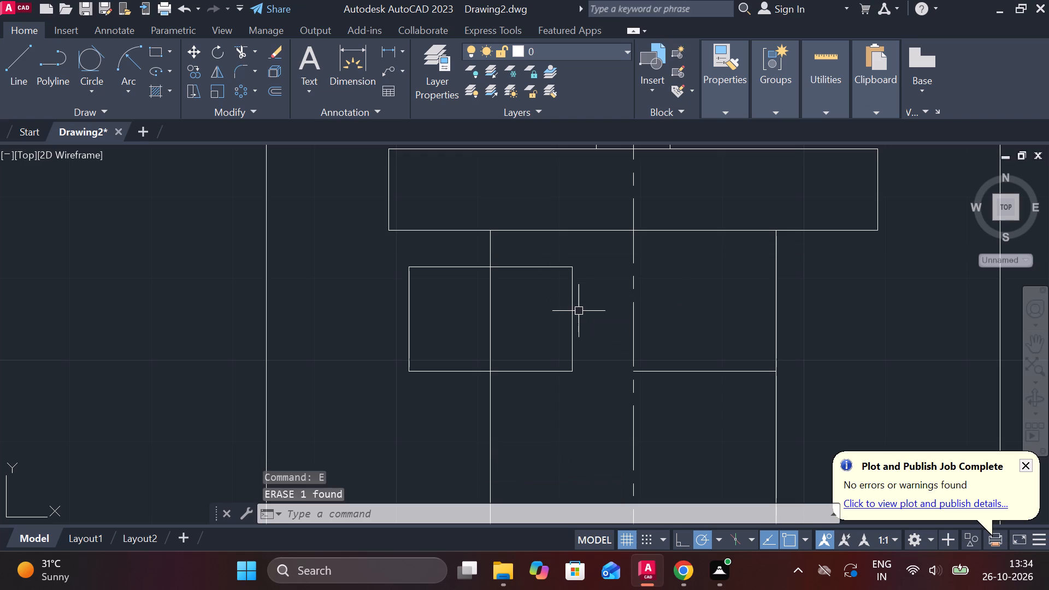
Draw a short vertical line from the crossbar's lower edge to the block's top edge, left of the left offset line.
drag(386, 258, 426, 272)
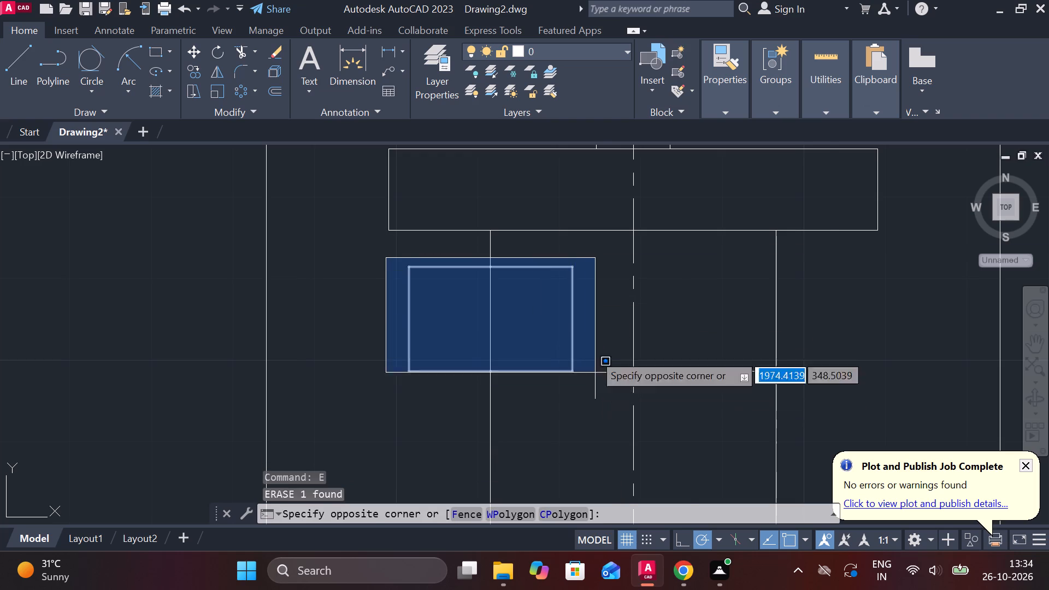
key(Escape)
key(l)
key(Return)
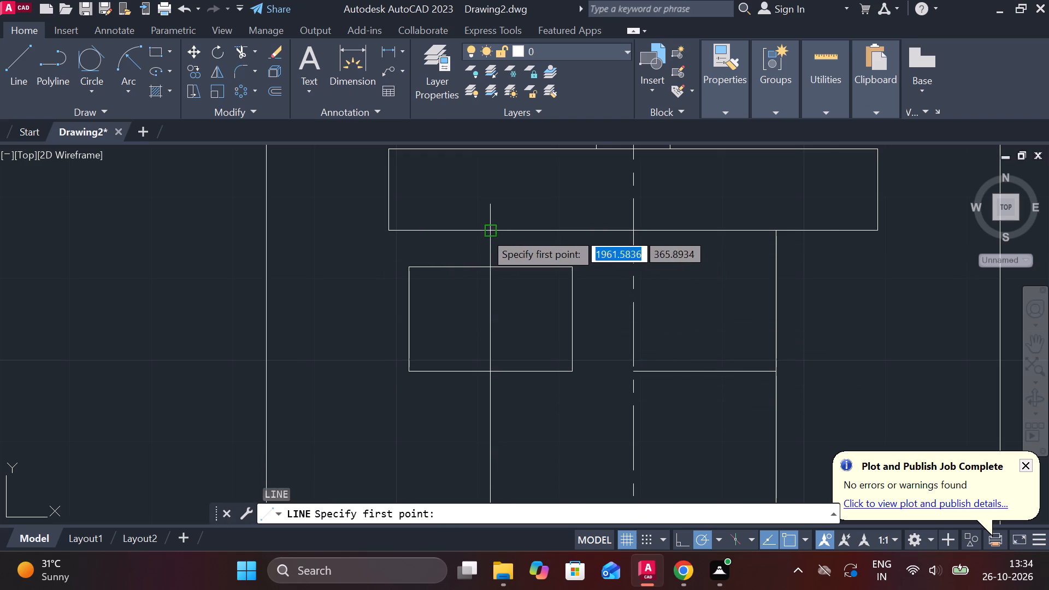
click(436, 233)
click(429, 265)
key(Escape)
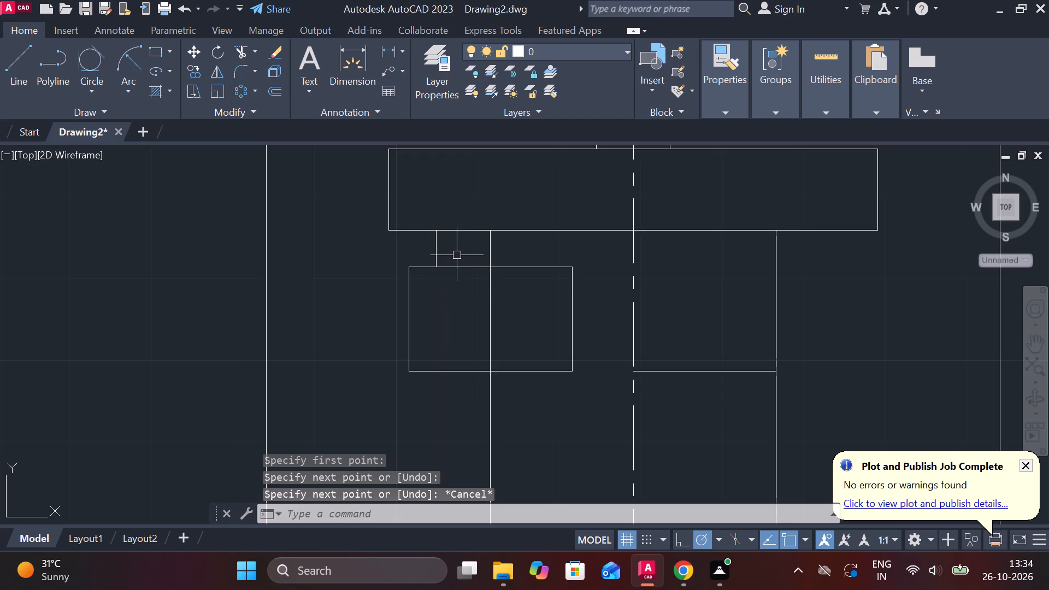
Mirror the short vertical line about the left offset line, keeping the source line.
click(439, 249)
text(MI)
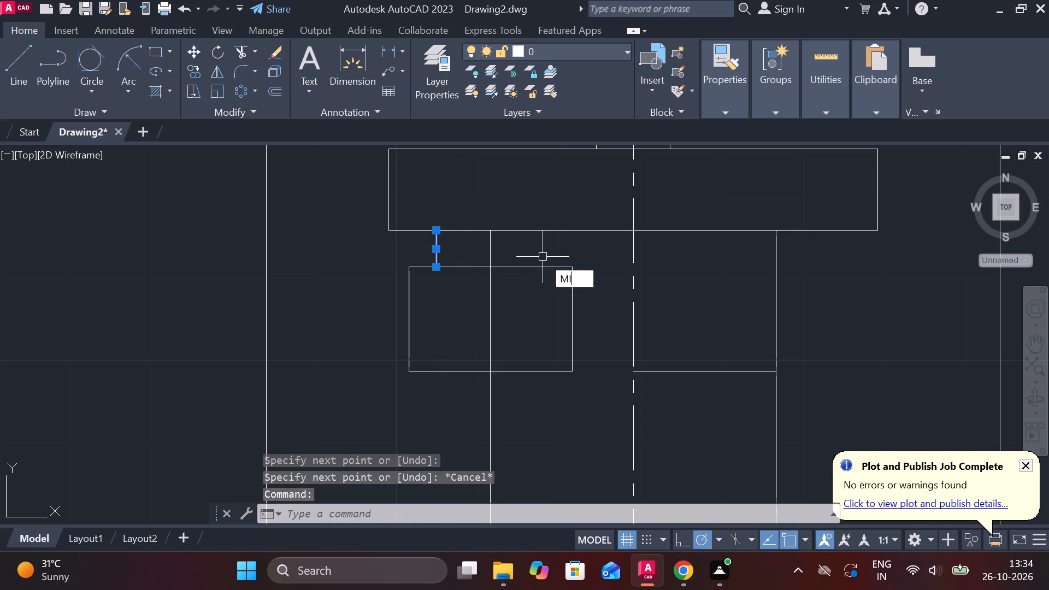
key(Return)
click(489, 259)
click(488, 235)
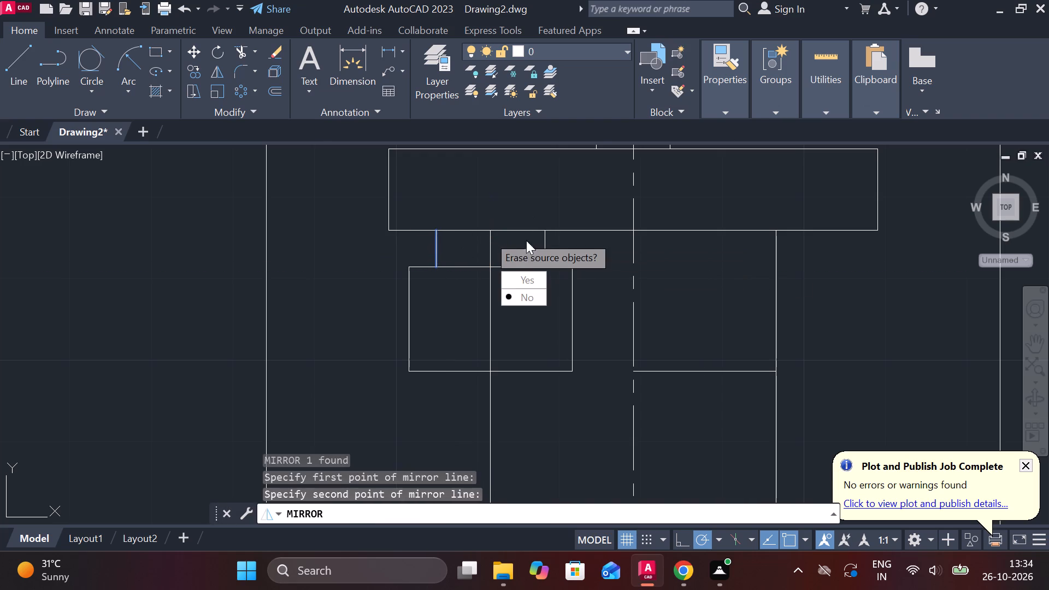
drag(522, 294, 490, 236)
Join the six line segments of the block outline into one polyline.
scroll(564, 251, down, 1)
middle_drag(563, 290, 548, 266)
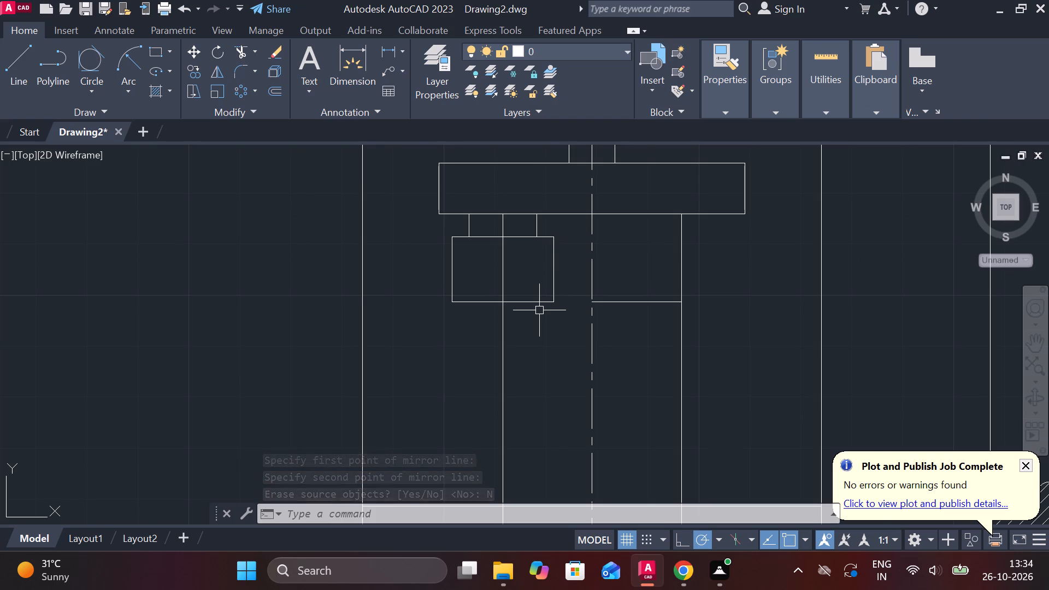
scroll(549, 317, down, 1)
middle_click(577, 382)
middle_drag(551, 394, 563, 362)
scroll(552, 247, up, 1)
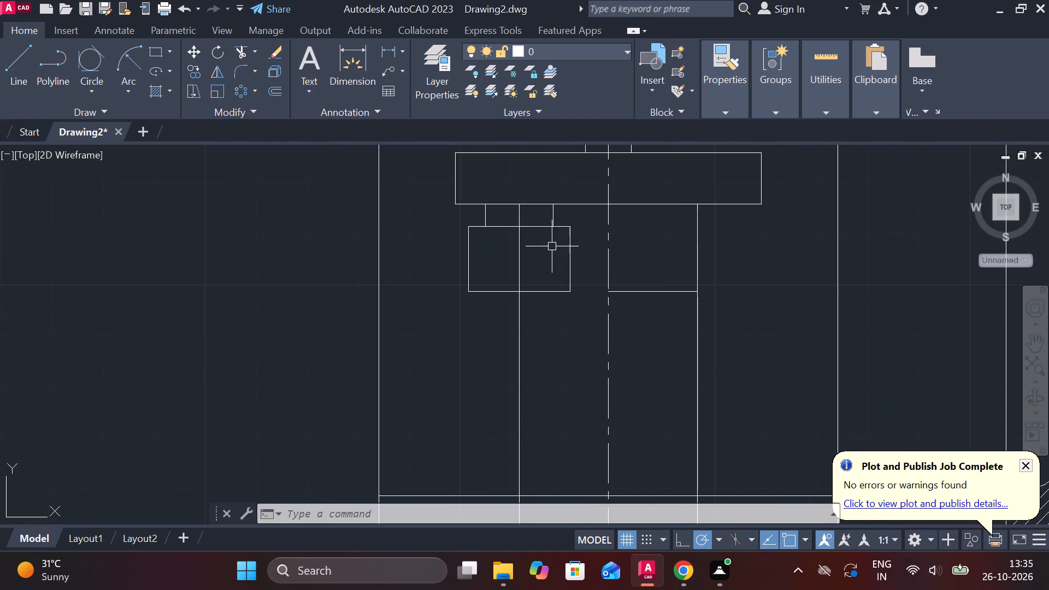
click(540, 226)
click(511, 226)
click(472, 263)
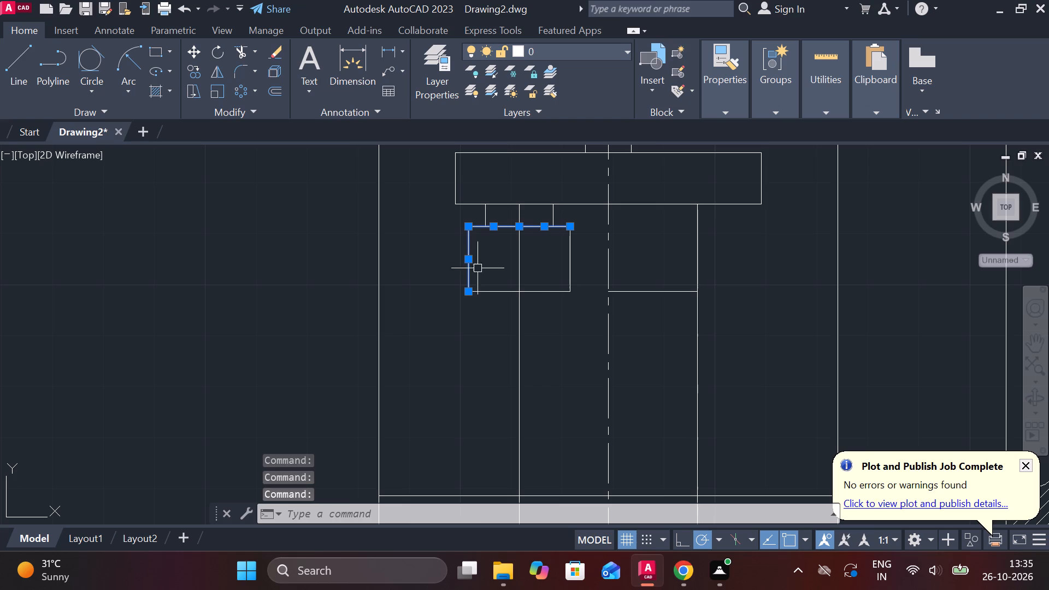
click(524, 297)
click(537, 296)
click(540, 292)
click(569, 268)
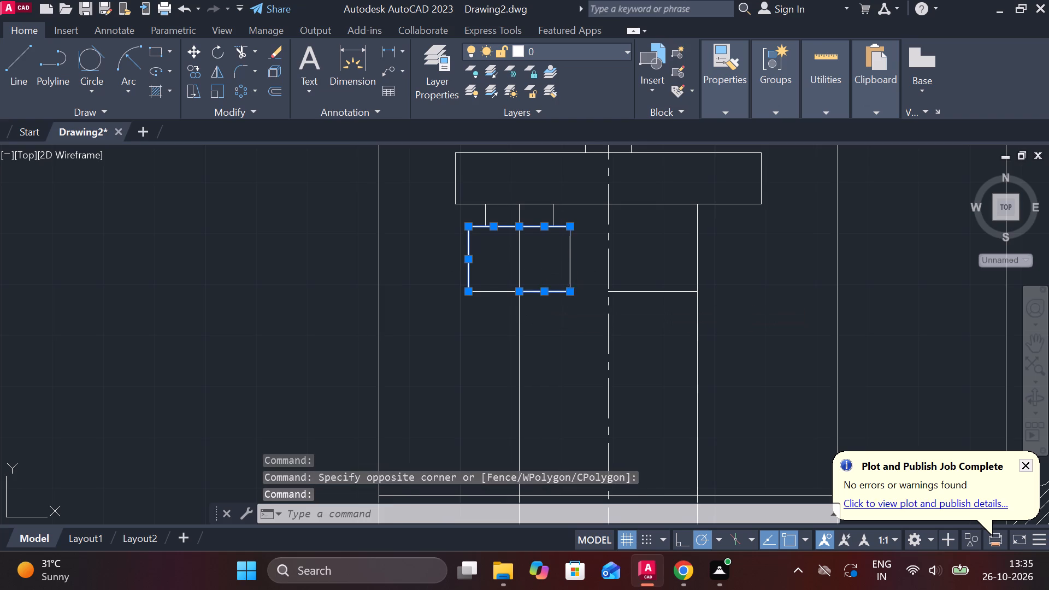
click(496, 291)
key(j)
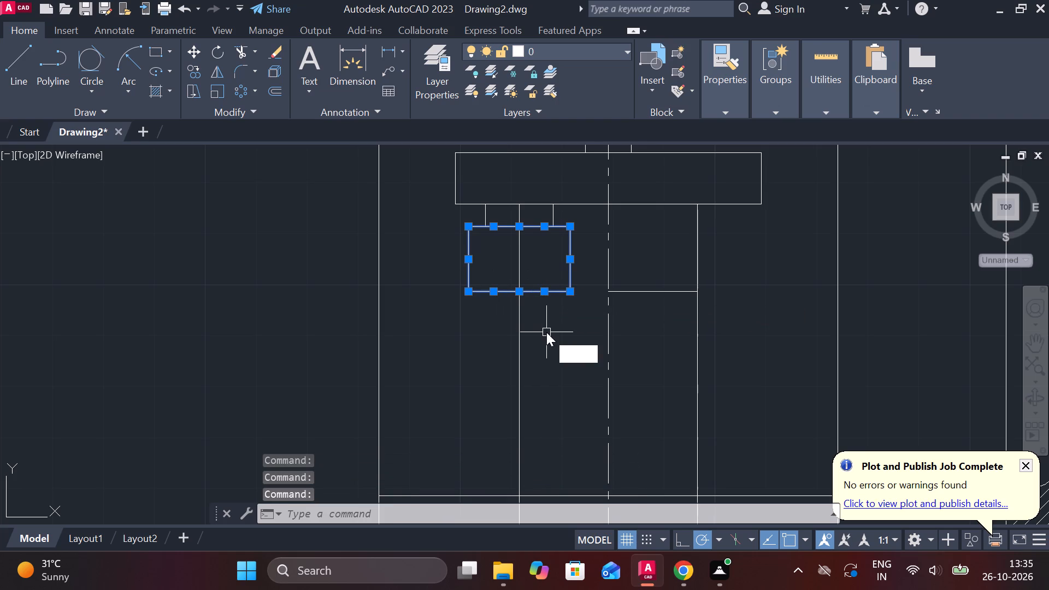
key(Return)
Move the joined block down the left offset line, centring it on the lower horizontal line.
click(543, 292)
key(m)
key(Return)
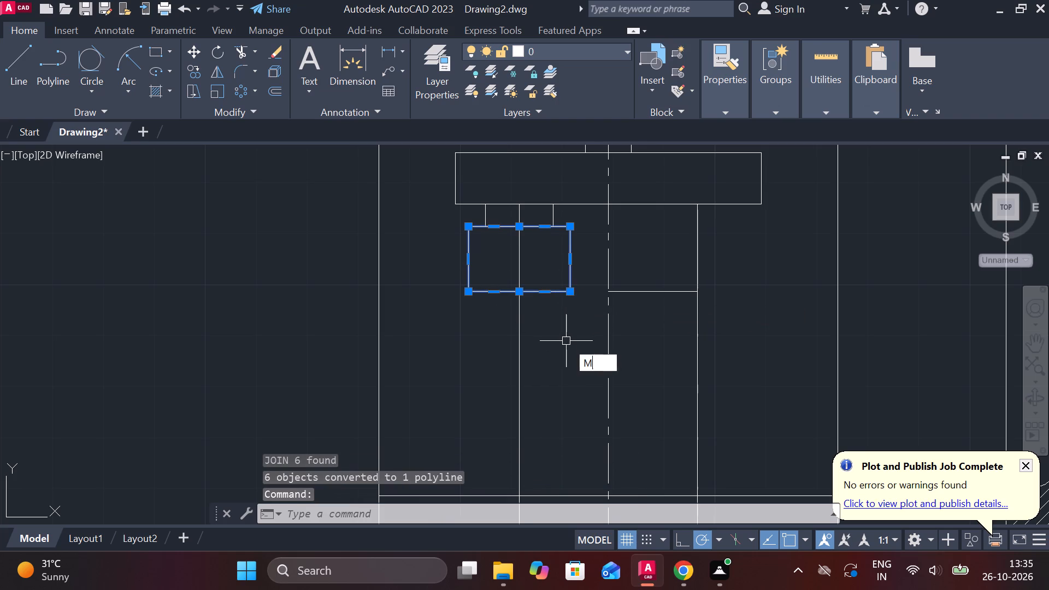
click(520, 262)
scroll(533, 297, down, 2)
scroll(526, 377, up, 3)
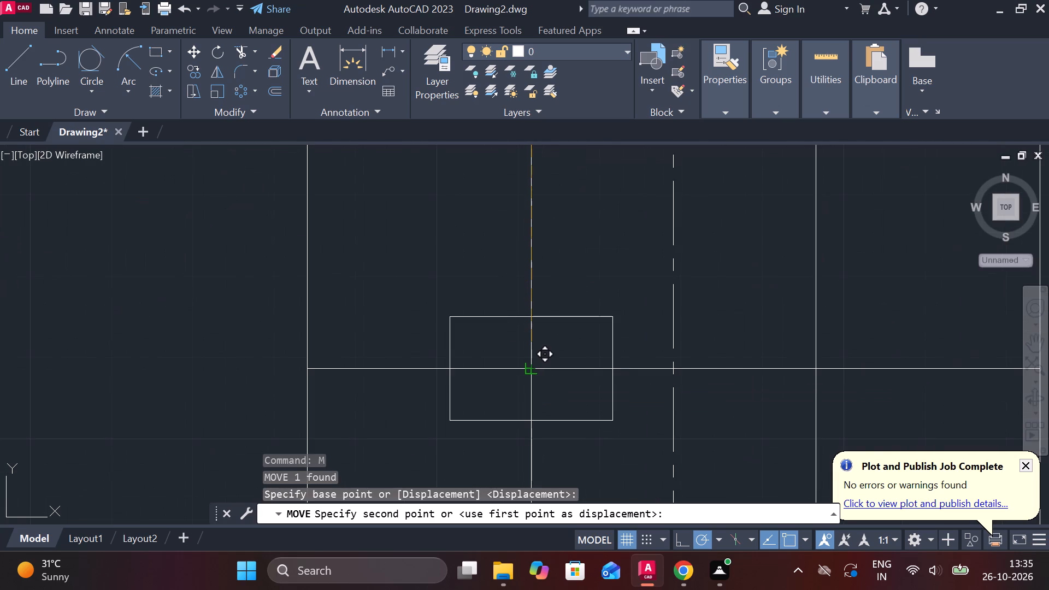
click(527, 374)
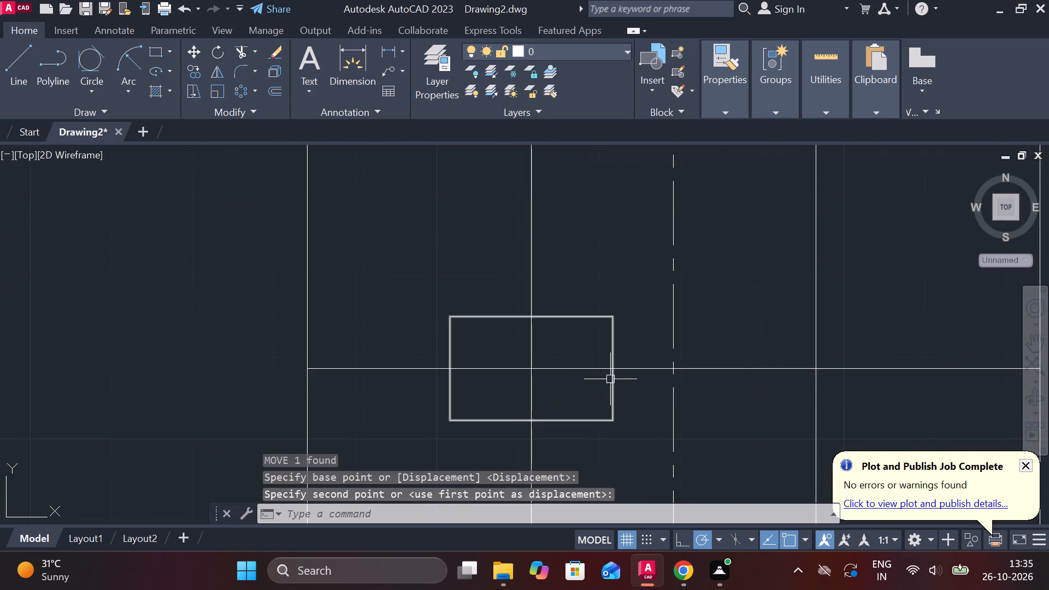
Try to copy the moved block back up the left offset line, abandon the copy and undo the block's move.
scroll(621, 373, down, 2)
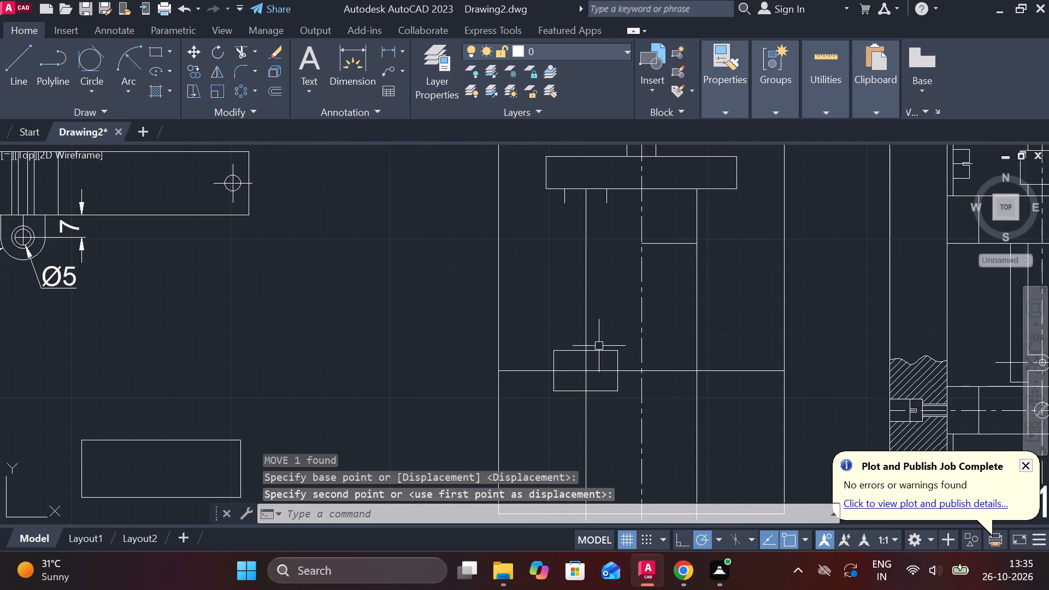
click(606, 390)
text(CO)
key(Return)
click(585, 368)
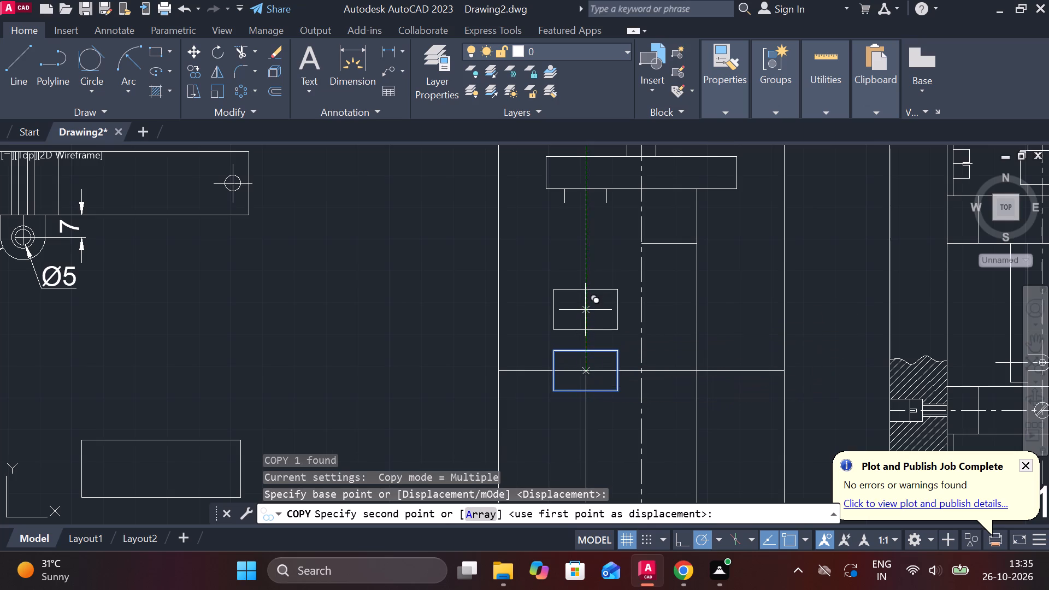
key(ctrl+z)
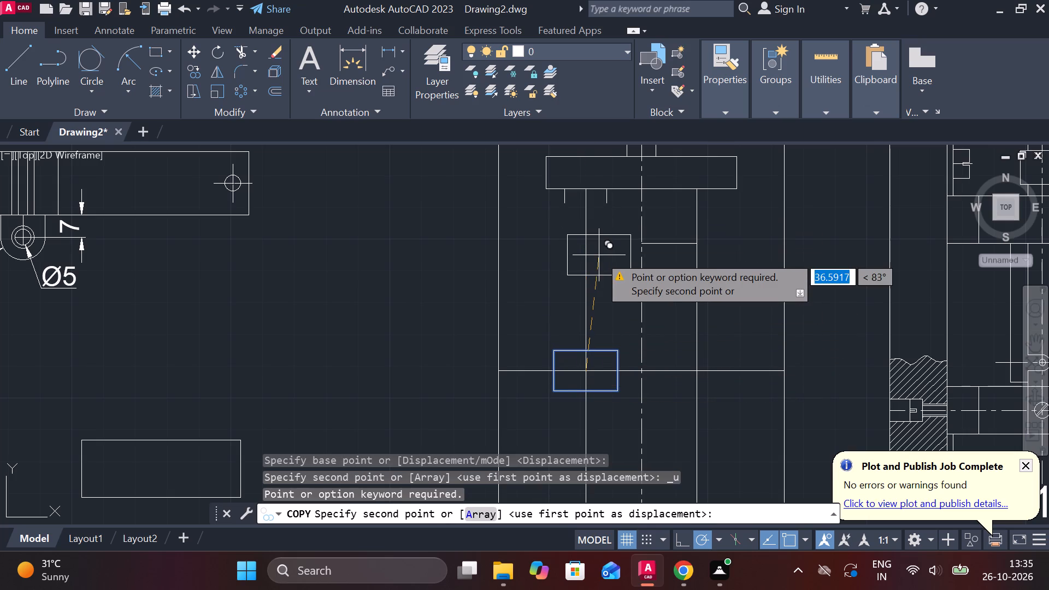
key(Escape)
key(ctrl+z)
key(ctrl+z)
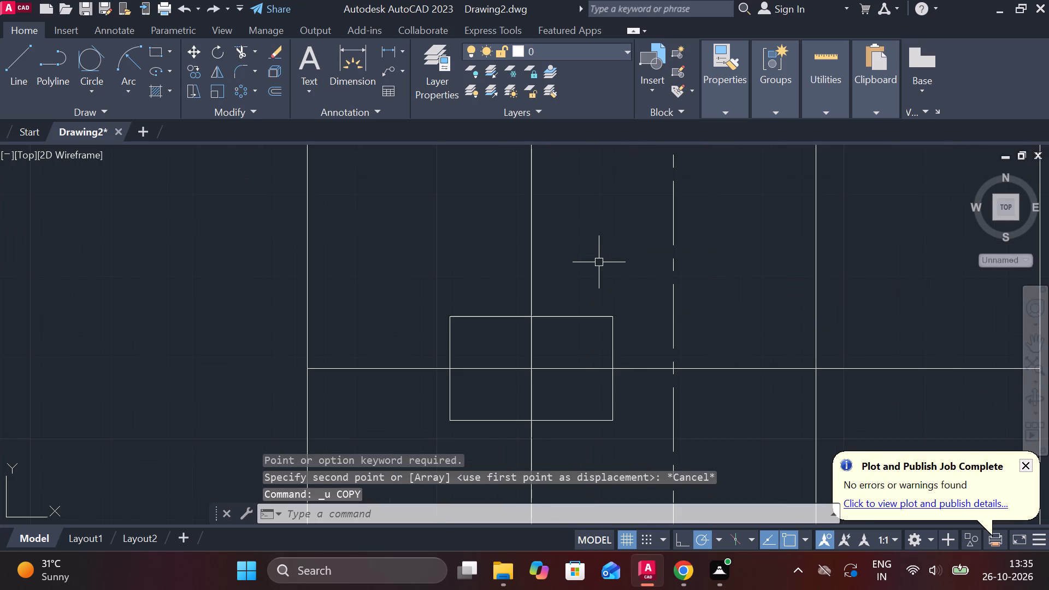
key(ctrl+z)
Copy the joined block about 55 units straight down the left offset line, just below the lower horizontal line.
click(562, 292)
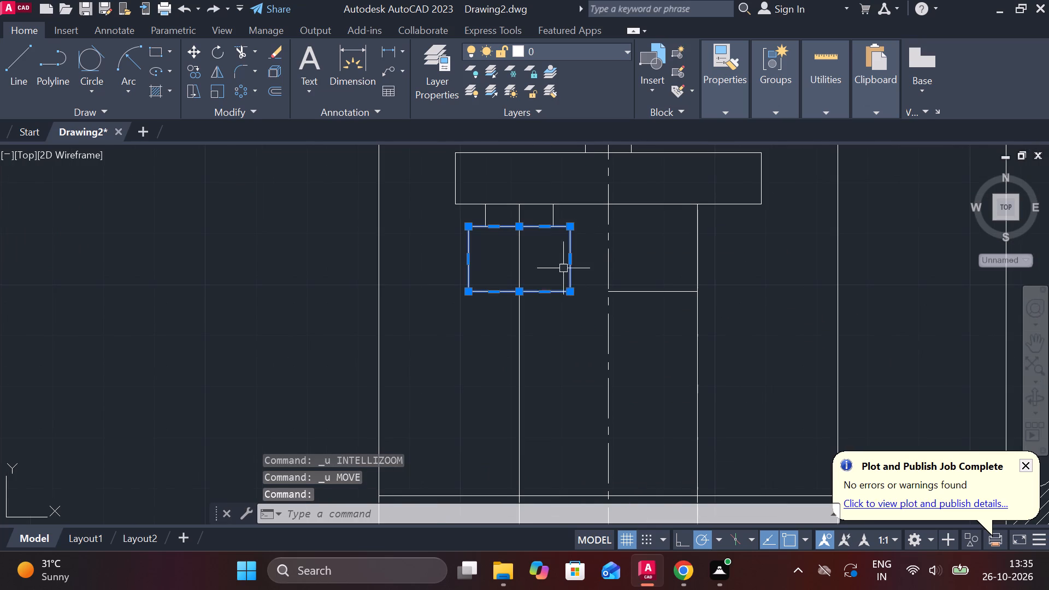
text(CO)
key(Return)
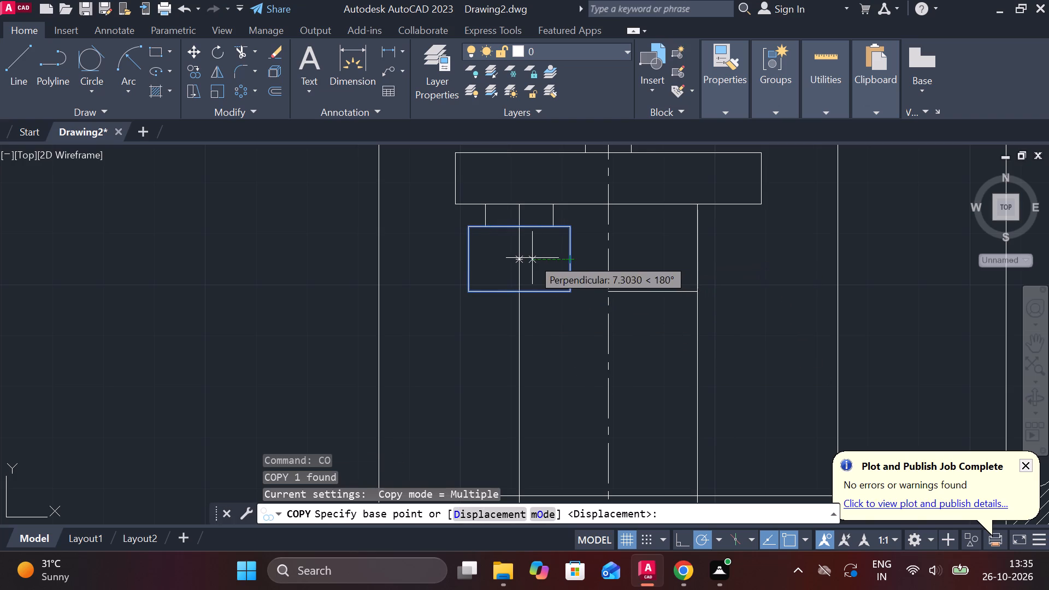
click(516, 258)
scroll(529, 278, down, 2)
scroll(527, 375, up, 1)
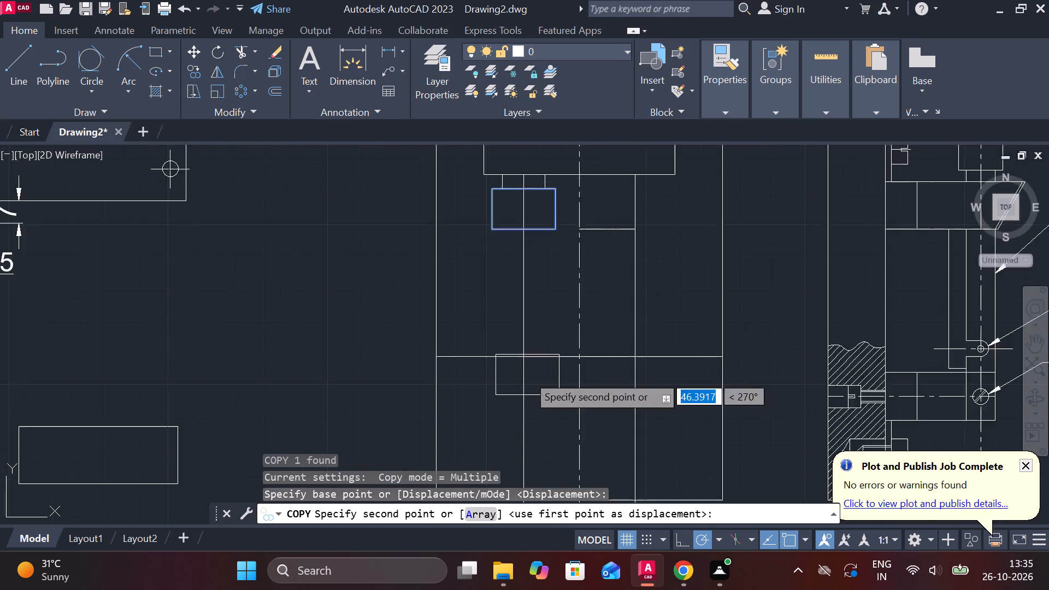
scroll(527, 375, up, 1)
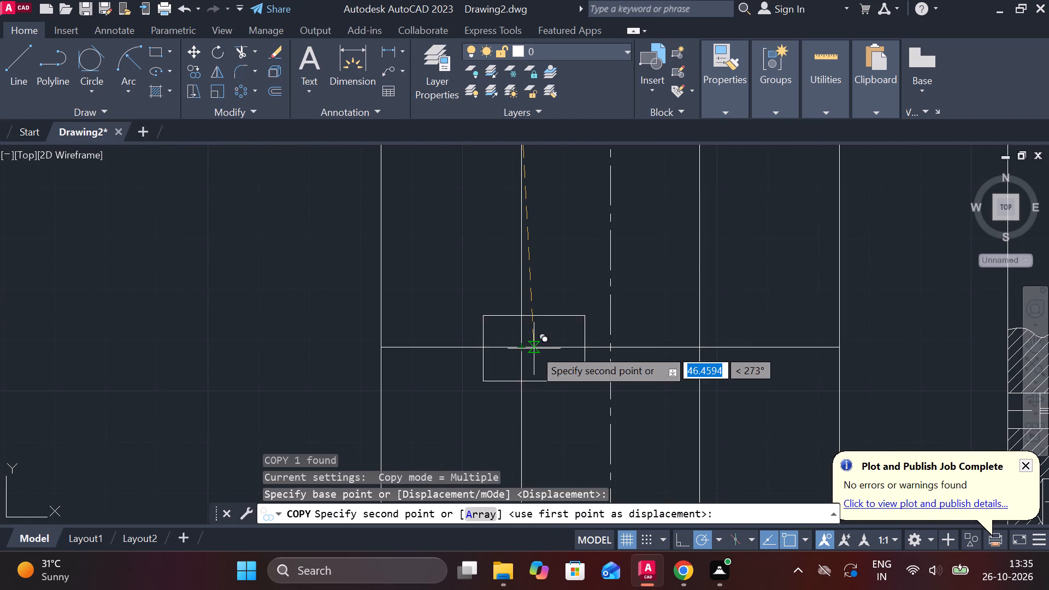
click(523, 392)
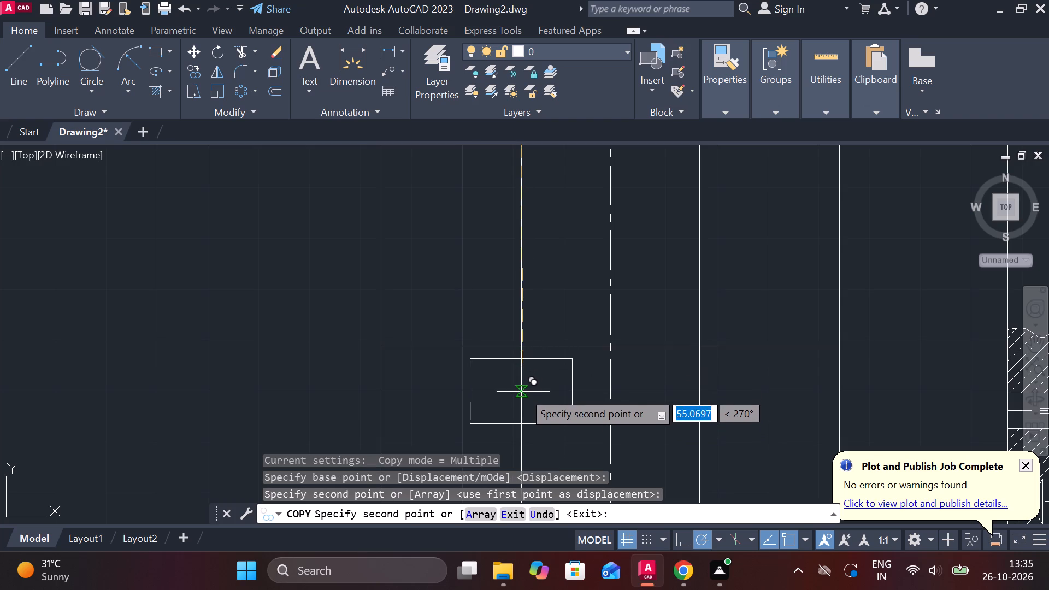
key(Escape)
Move the copied block up so its top-edge midpoint meets the intersection of the left offset line and the lower horizontal line.
click(461, 359)
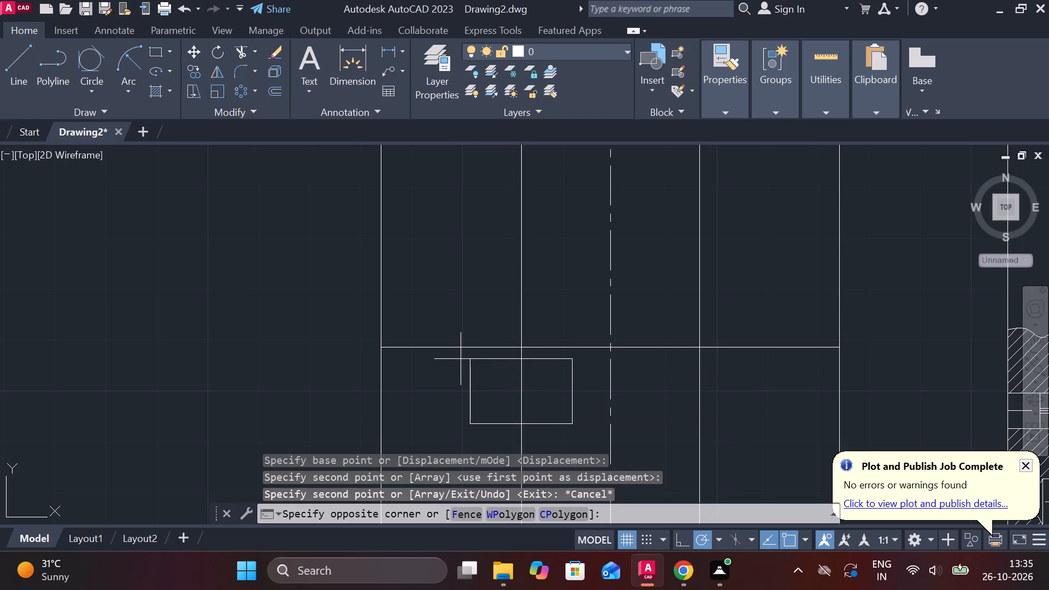
click(594, 428)
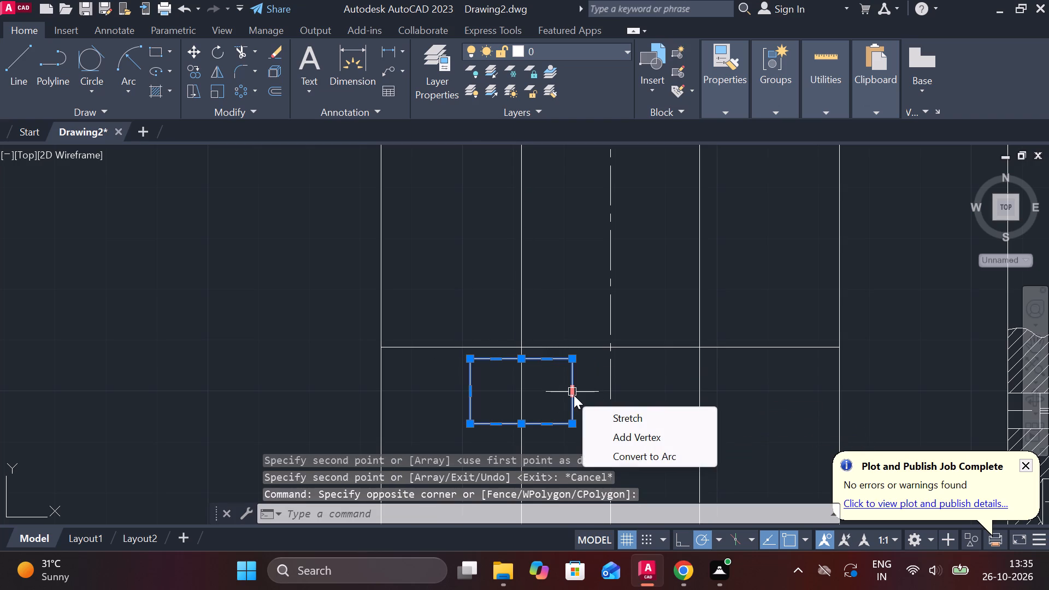
key(m)
key(Return)
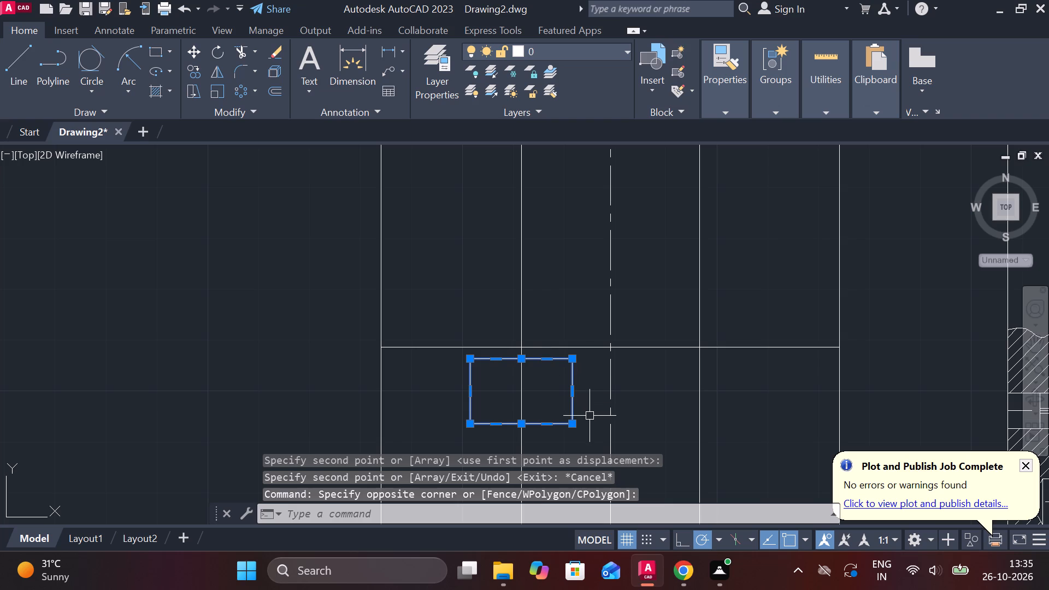
key(comma)
key(BackSpace)
key(m)
key(Return)
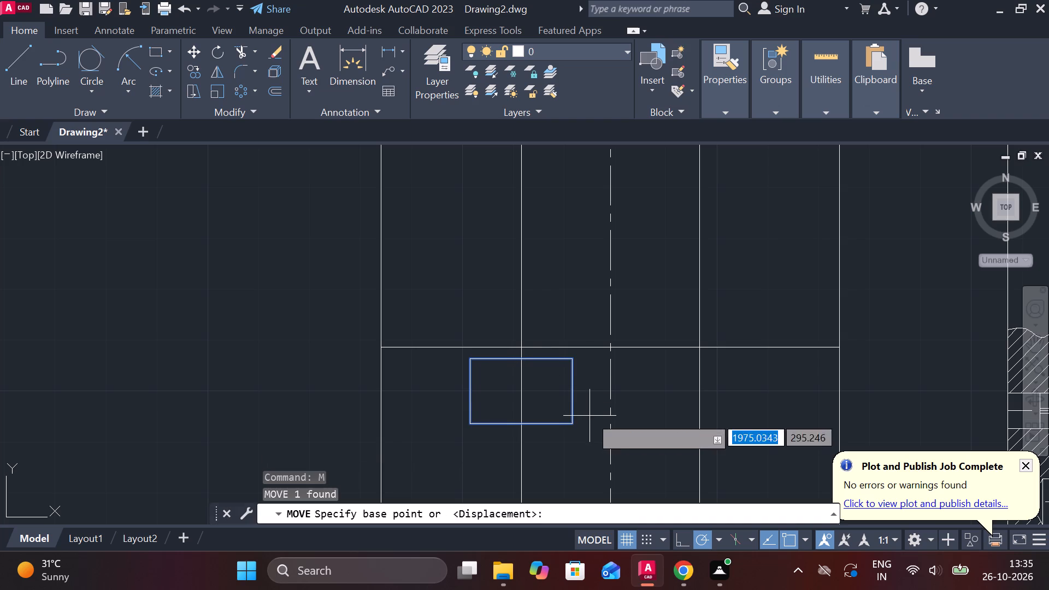
click(528, 359)
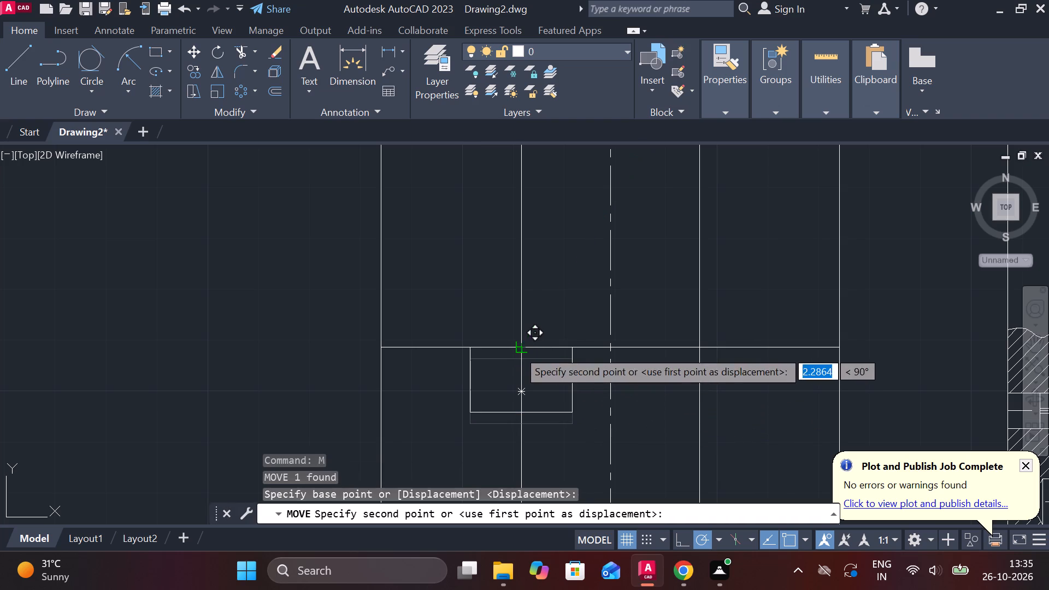
click(517, 350)
Erase the lower horizontal line running across the front view along the copied block's top edge.
scroll(569, 354, down, 2)
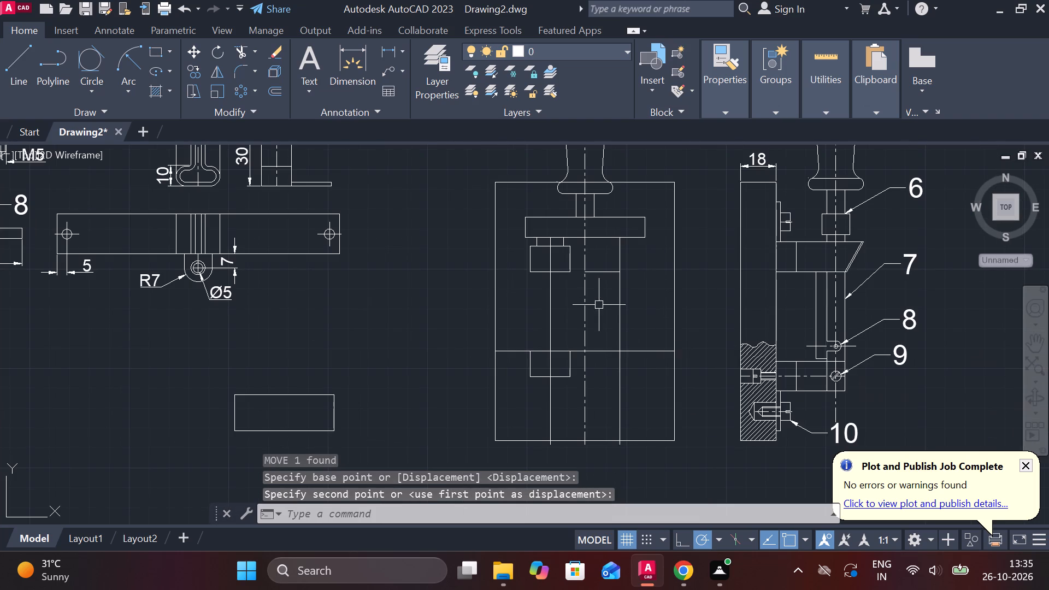
click(513, 354)
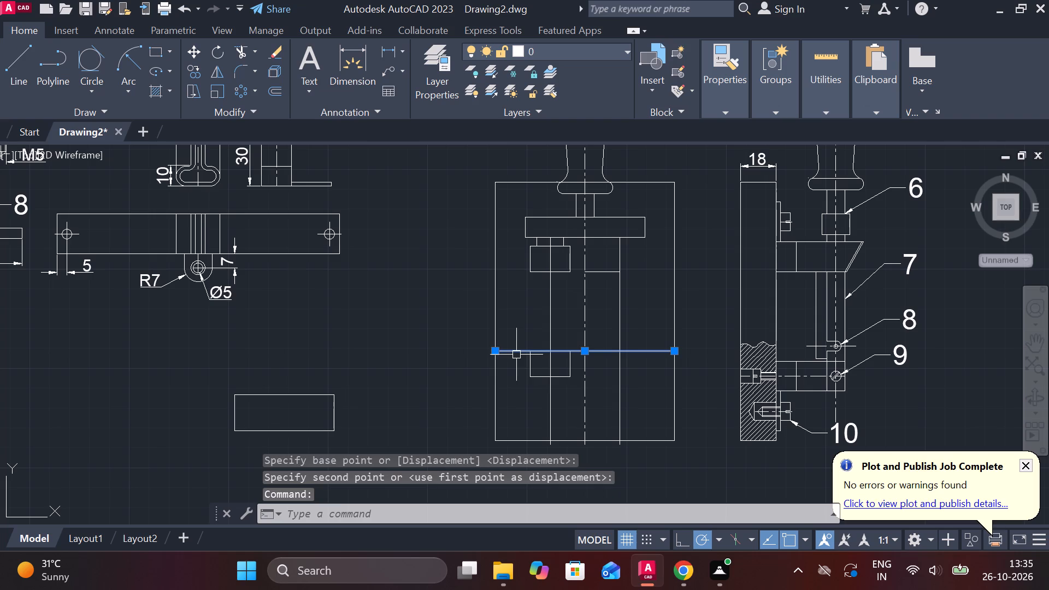
text(E)
key(space)
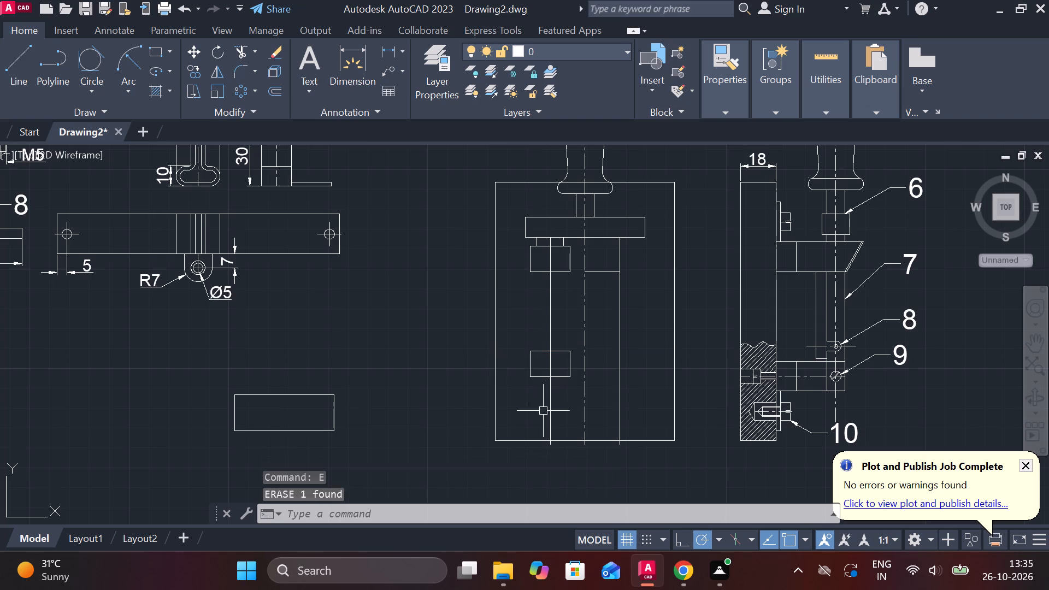
Examine the numbered part drawings and the spare part views across the whole drawing.
middle_drag(548, 434, 528, 358)
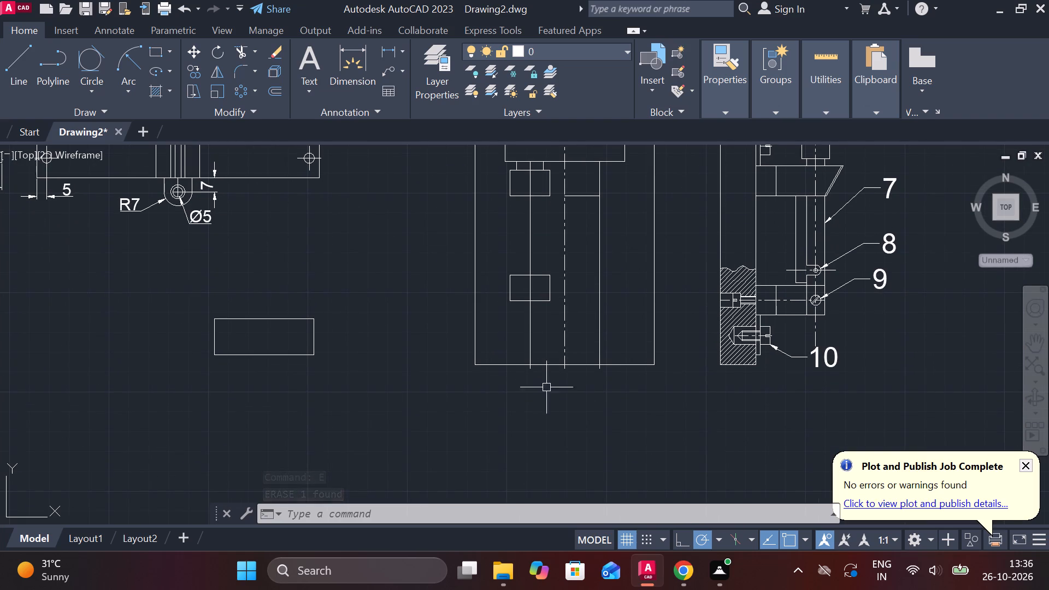
scroll(563, 403, down, 1)
middle_drag(465, 398, 621, 395)
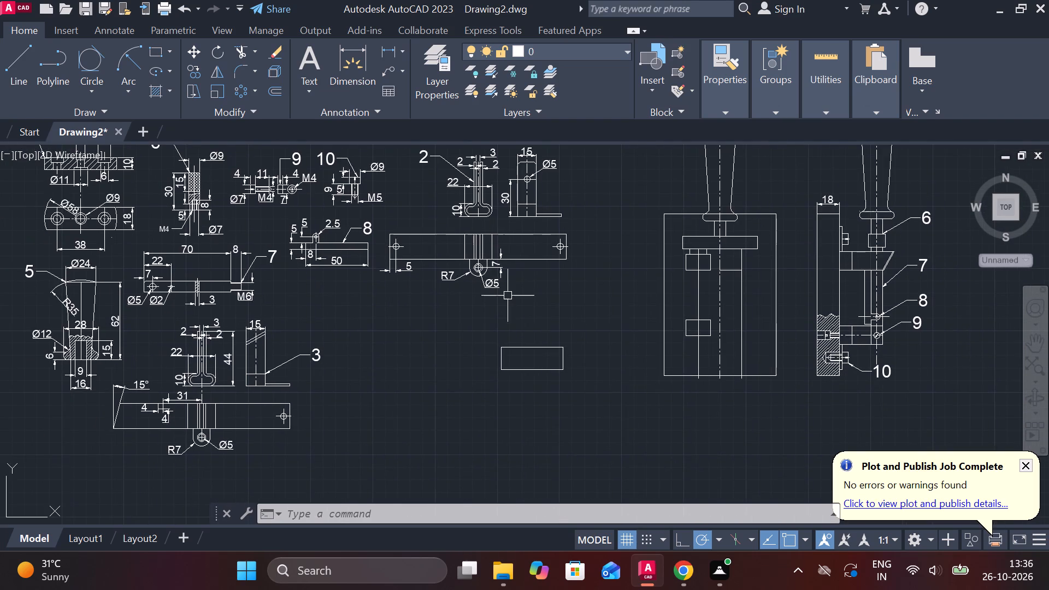
scroll(506, 296, up, 2)
middle_drag(535, 304, 709, 423)
scroll(728, 418, down, 3)
middle_drag(563, 442, 572, 444)
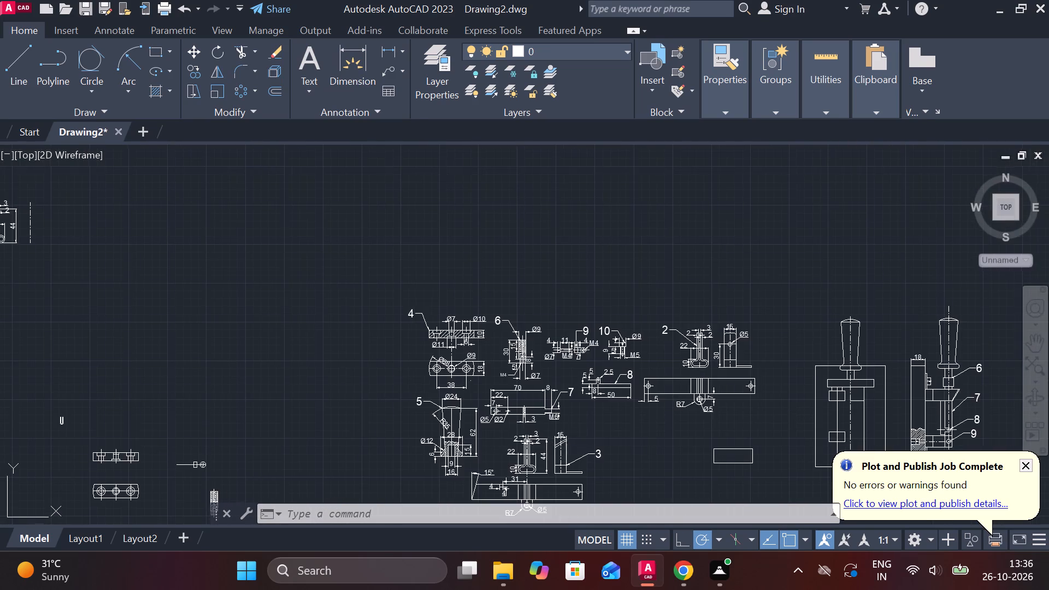
middle_drag(572, 444, 852, 255)
scroll(460, 324, down, 3)
scroll(380, 294, up, 3)
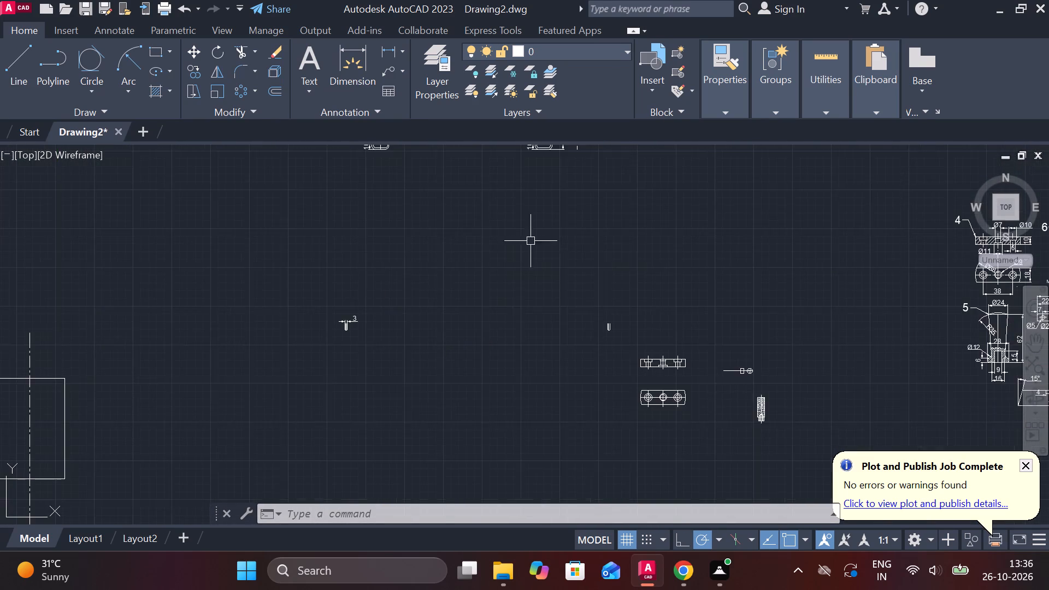
middle_drag(534, 238, 500, 368)
scroll(533, 338, down, 1)
middle_drag(756, 405, 399, 318)
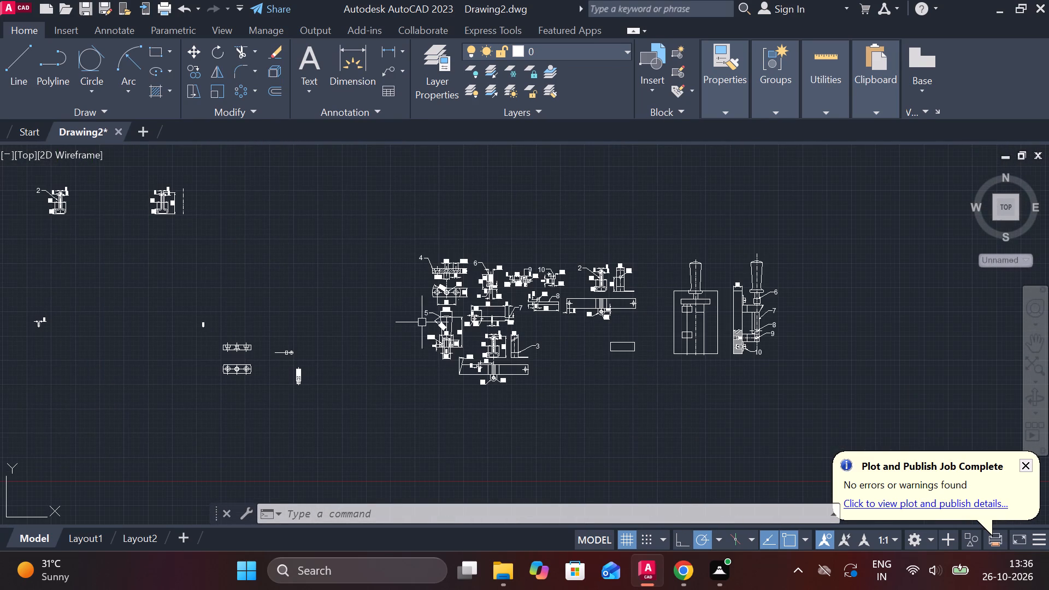
Copy the six vertical fold lines, the lug's one side line, its arc and both hole circles from part 2's lower view into empty space below the spare rectangle.
scroll(621, 335, up, 2)
scroll(603, 278, up, 2)
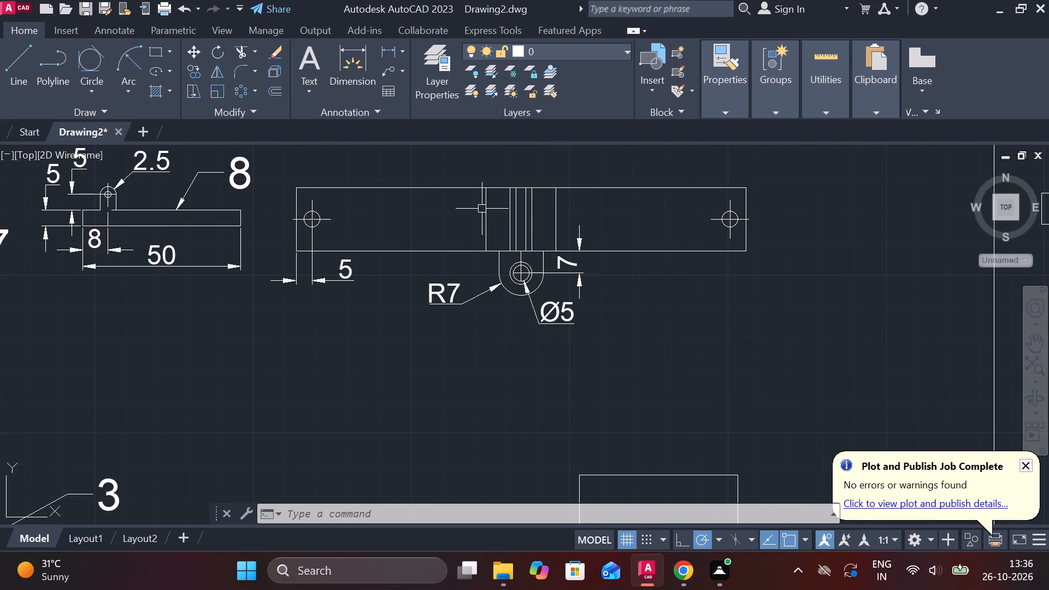
click(488, 202)
click(521, 207)
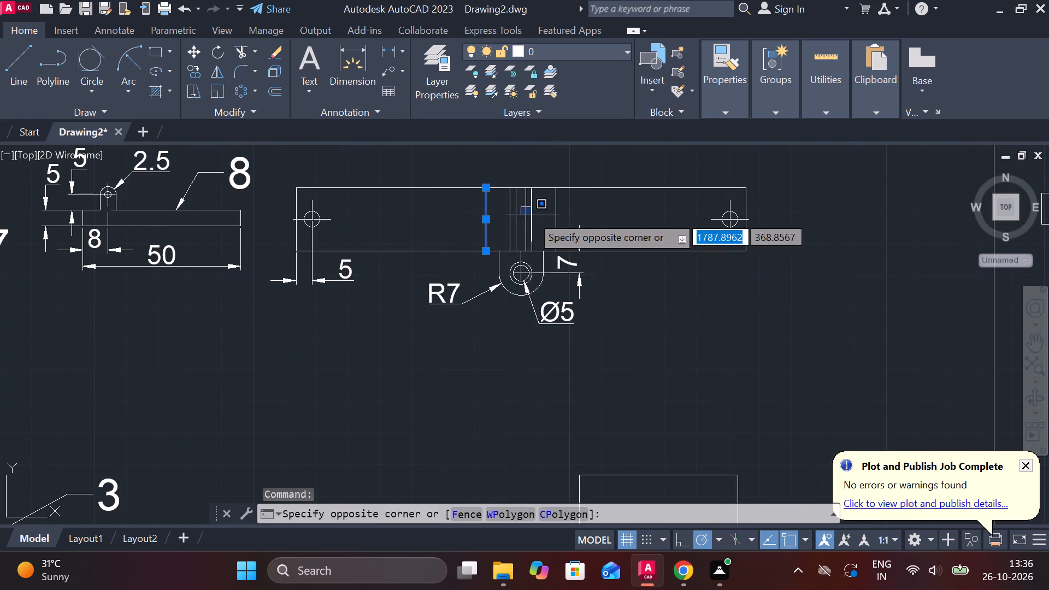
click(531, 215)
click(559, 209)
click(540, 213)
click(512, 213)
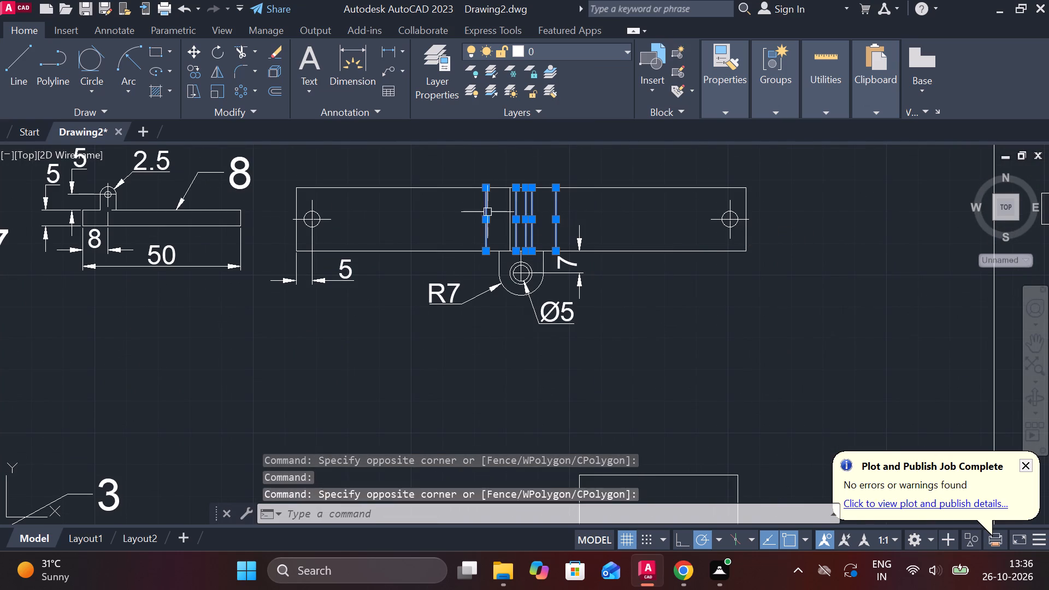
click(486, 212)
click(506, 220)
click(507, 224)
click(498, 264)
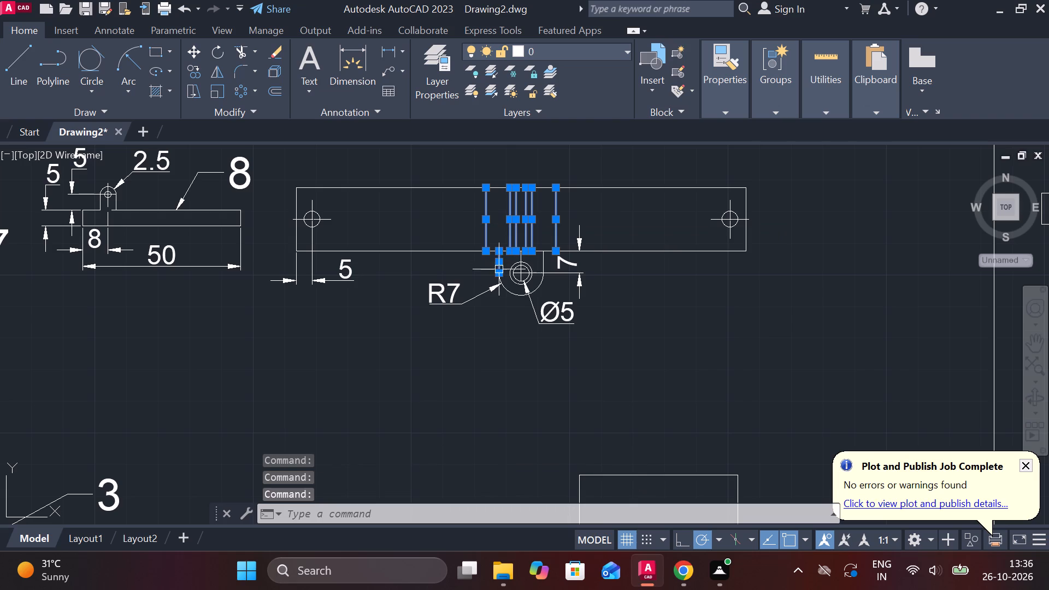
click(510, 293)
click(520, 270)
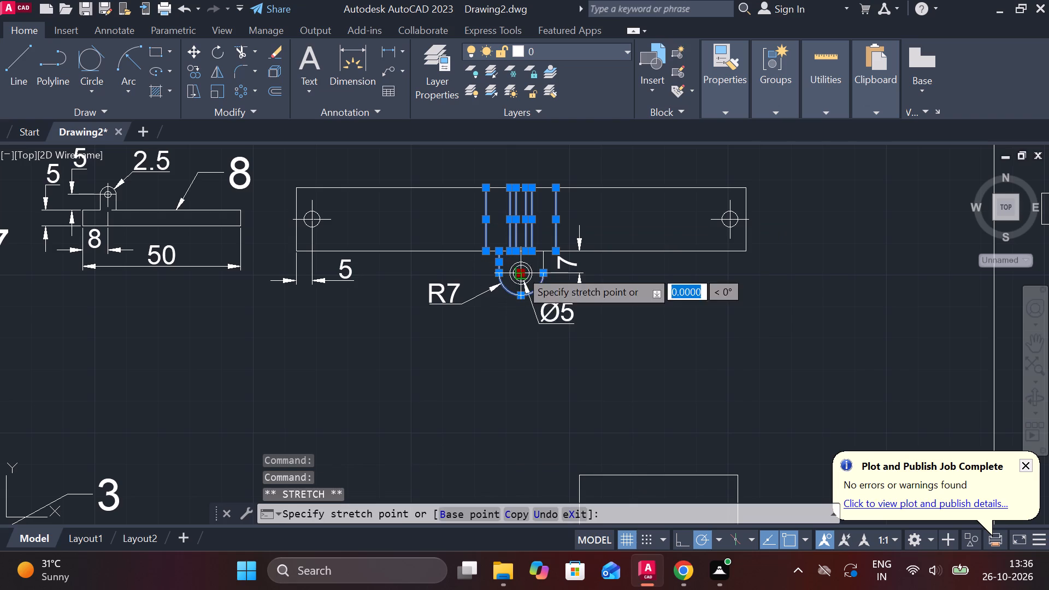
key(Escape)
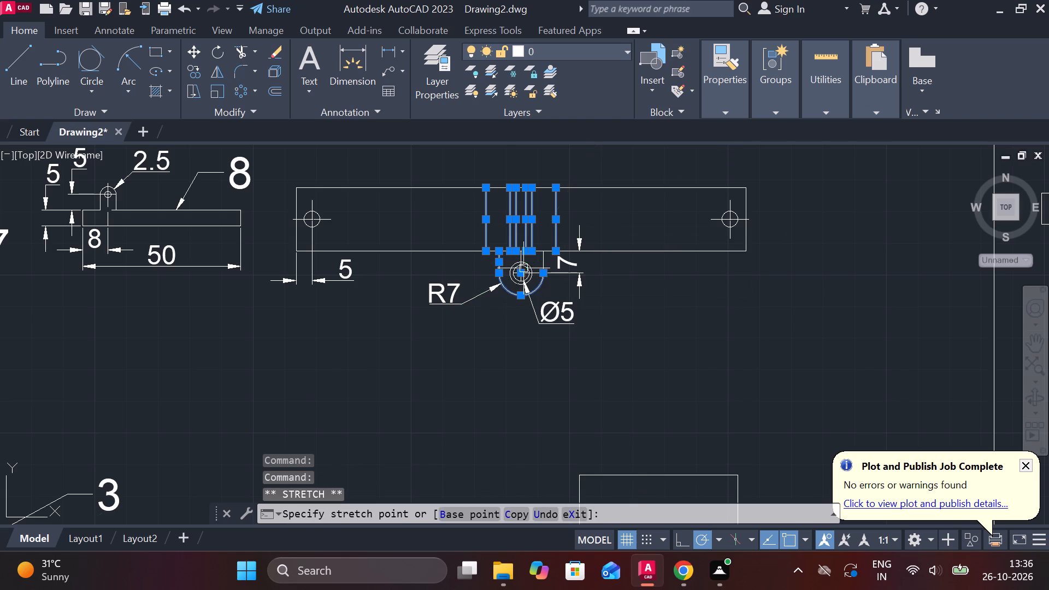
scroll(533, 276, up, 2)
click(527, 284)
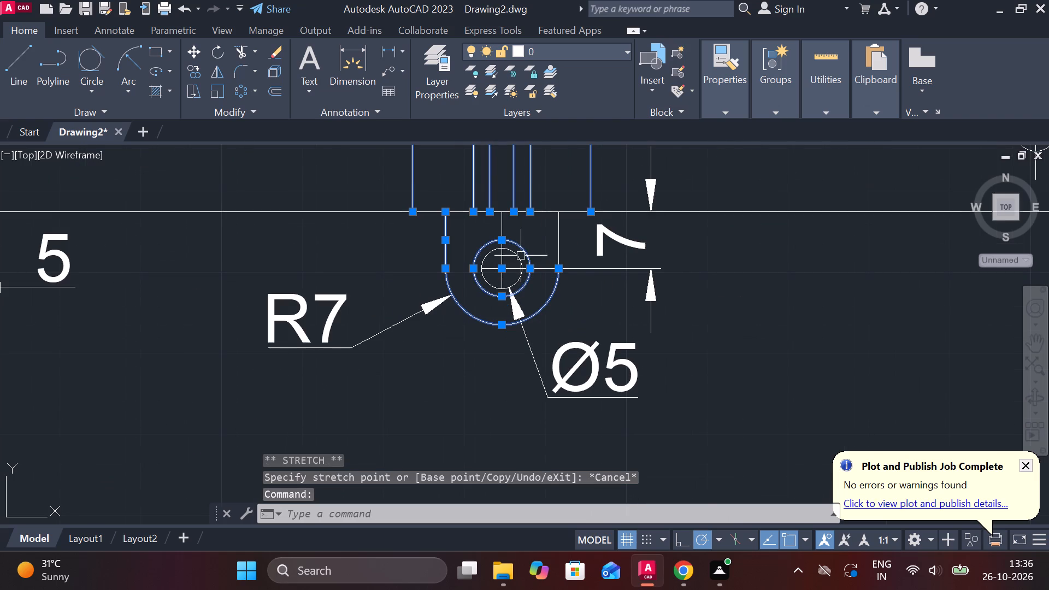
click(519, 255)
scroll(532, 256, down, 1)
scroll(580, 249, down, 1)
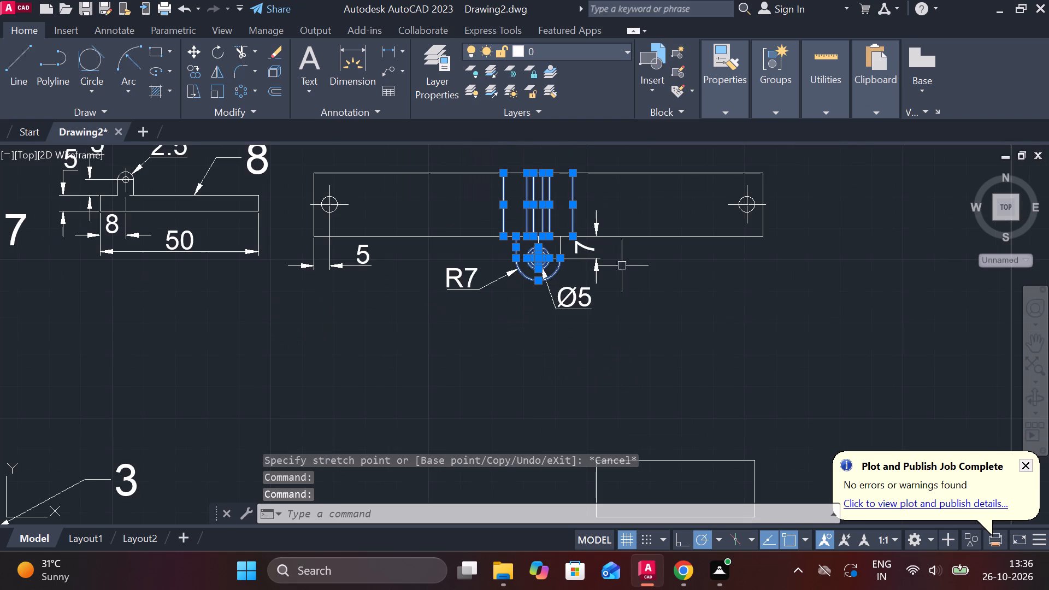
text(CO)
key(Return)
drag(649, 300, 652, 307)
scroll(681, 324, down, 1)
middle_drag(705, 331, 590, 160)
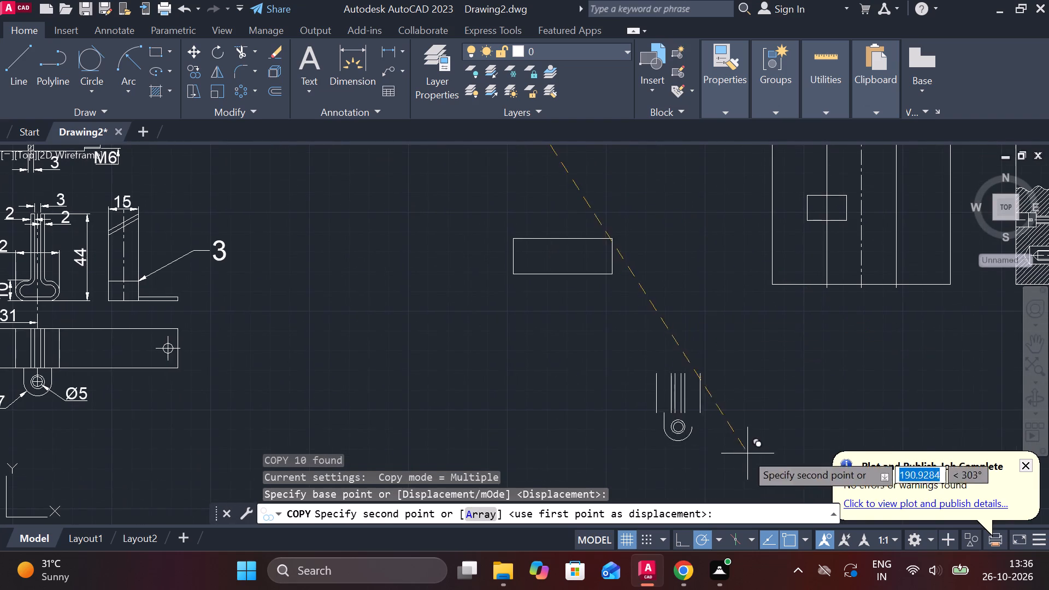
click(697, 423)
key(Escape)
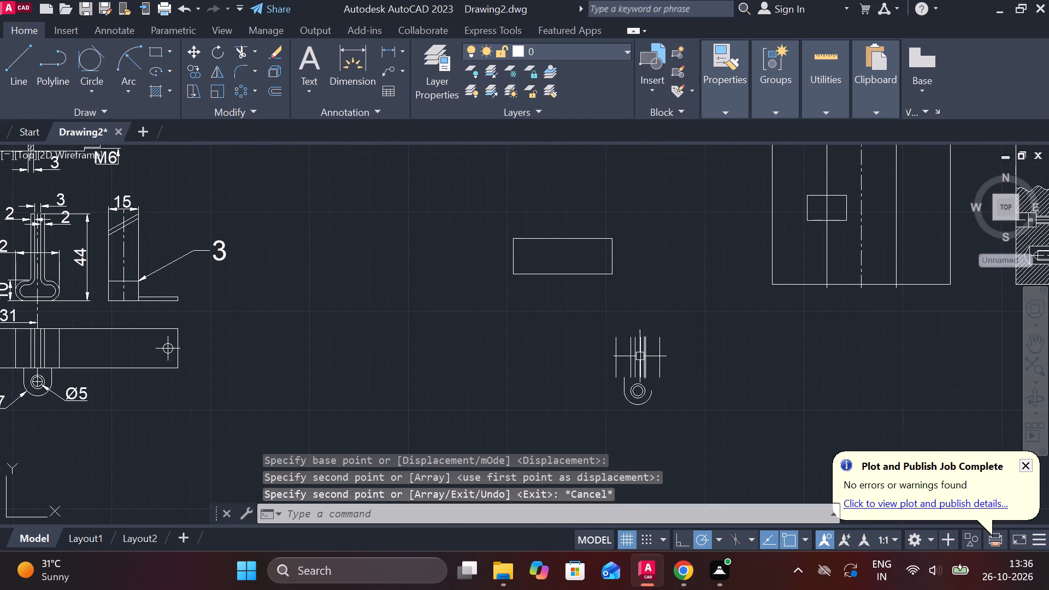
Draw the missing top and bottom edges of the copied bracket outline and the lug's missing straight side.
scroll(640, 350, up, 1)
key(l)
key(Return)
click(593, 332)
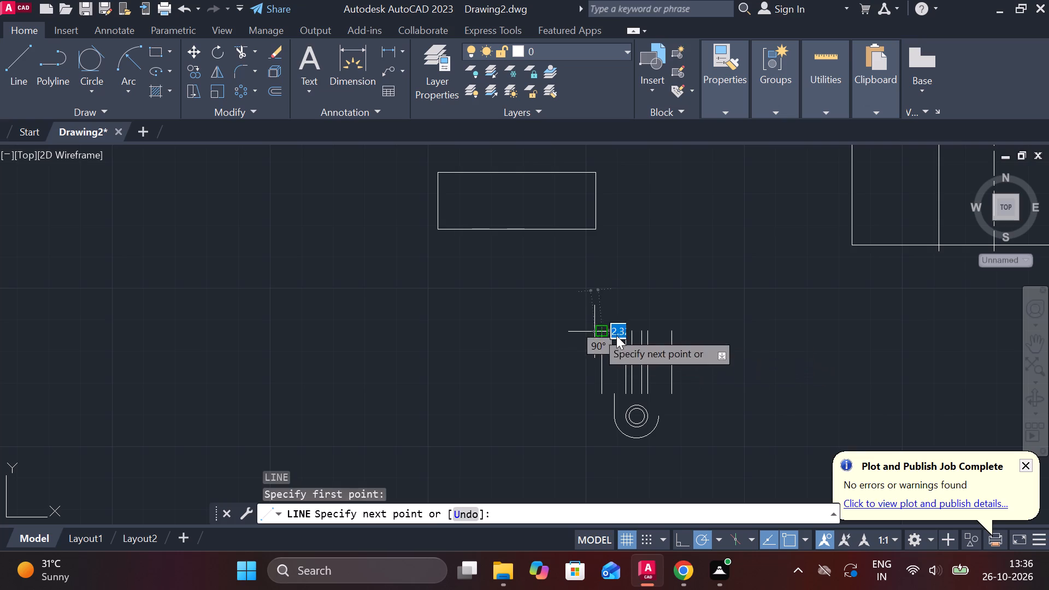
click(666, 335)
key(Escape)
key(space)
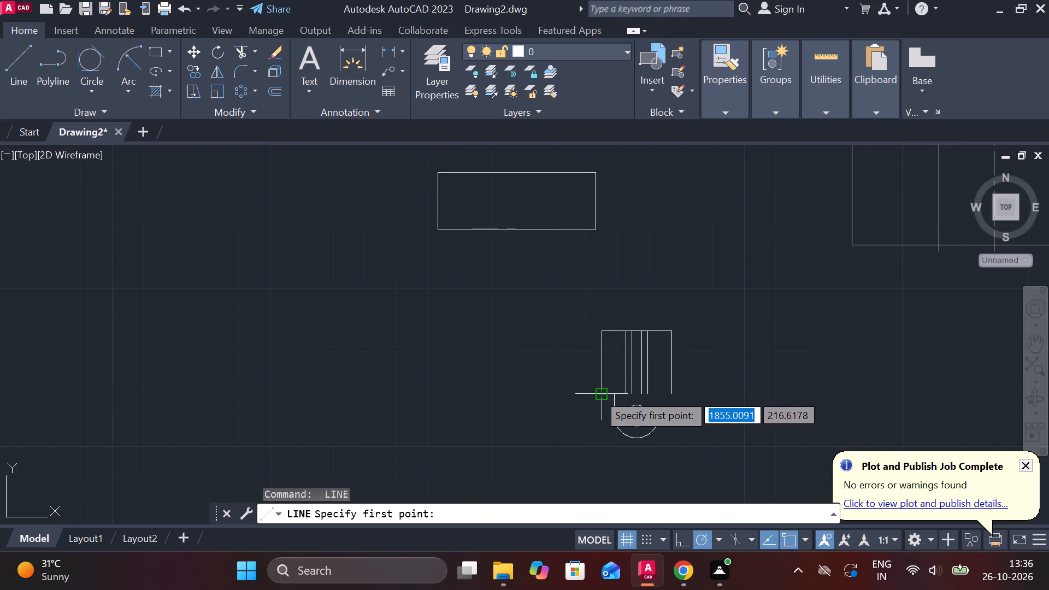
drag(598, 393, 603, 393)
click(668, 393)
key(Escape)
key(space)
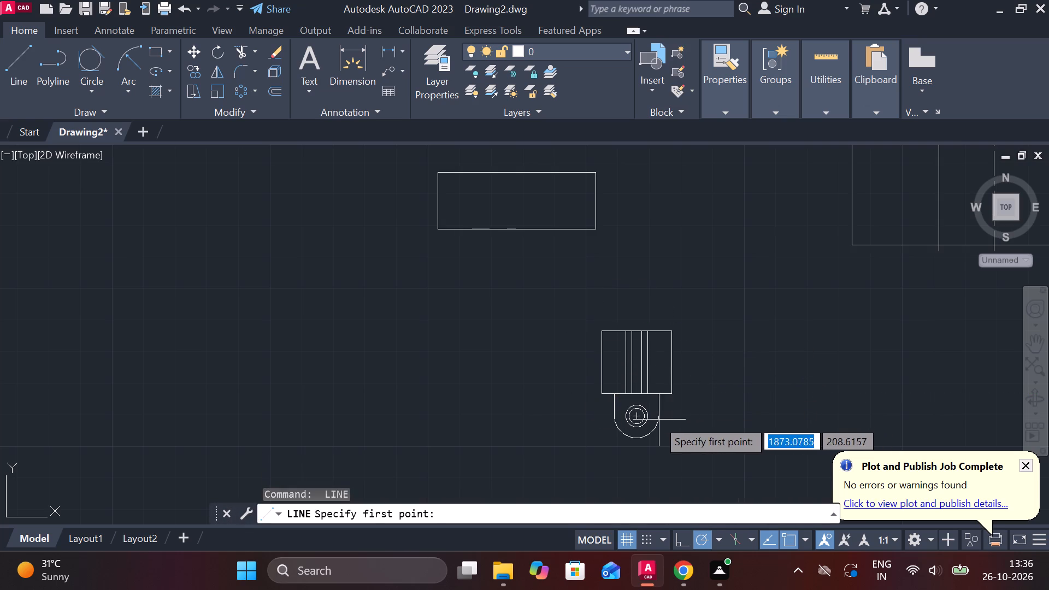
click(657, 420)
click(654, 398)
key(Escape)
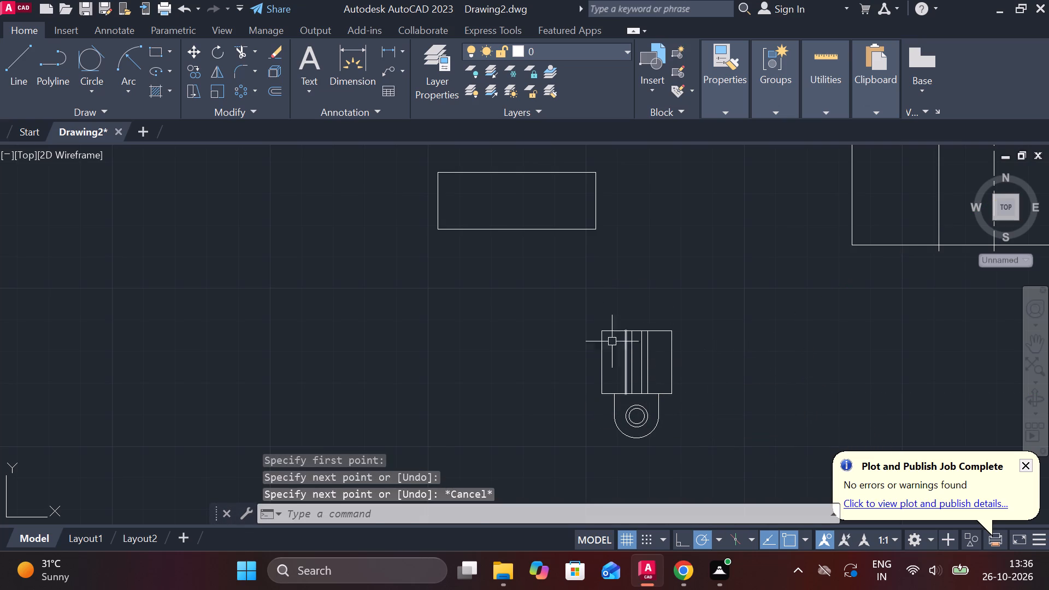
Copy the completed bracket with its lug onto the front view, placing its top-edge midpoint on the lower block's top-edge midpoint.
drag(578, 318, 578, 324)
click(697, 446)
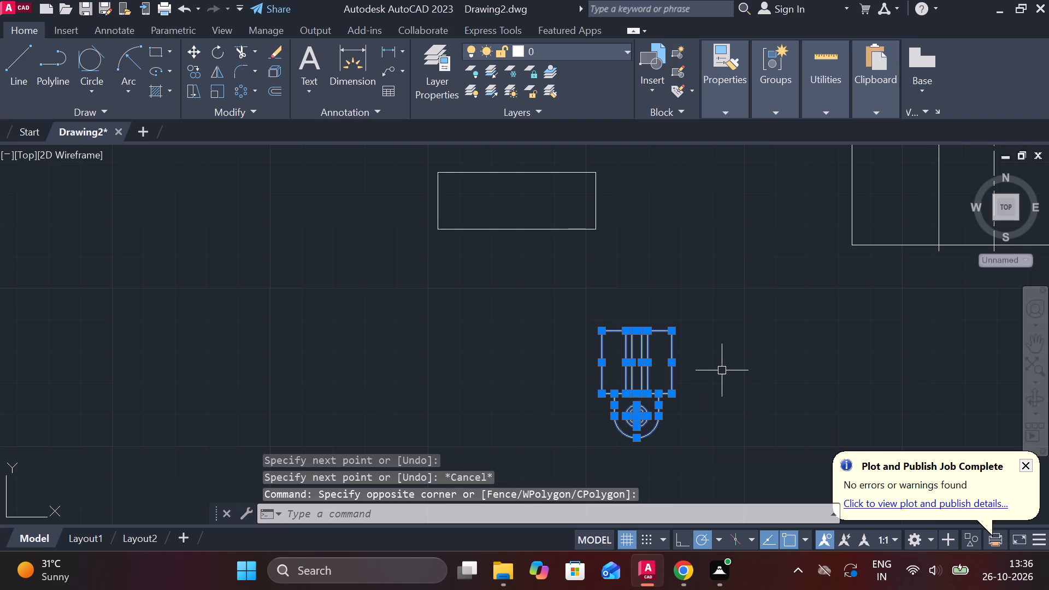
text(CO)
key(Return)
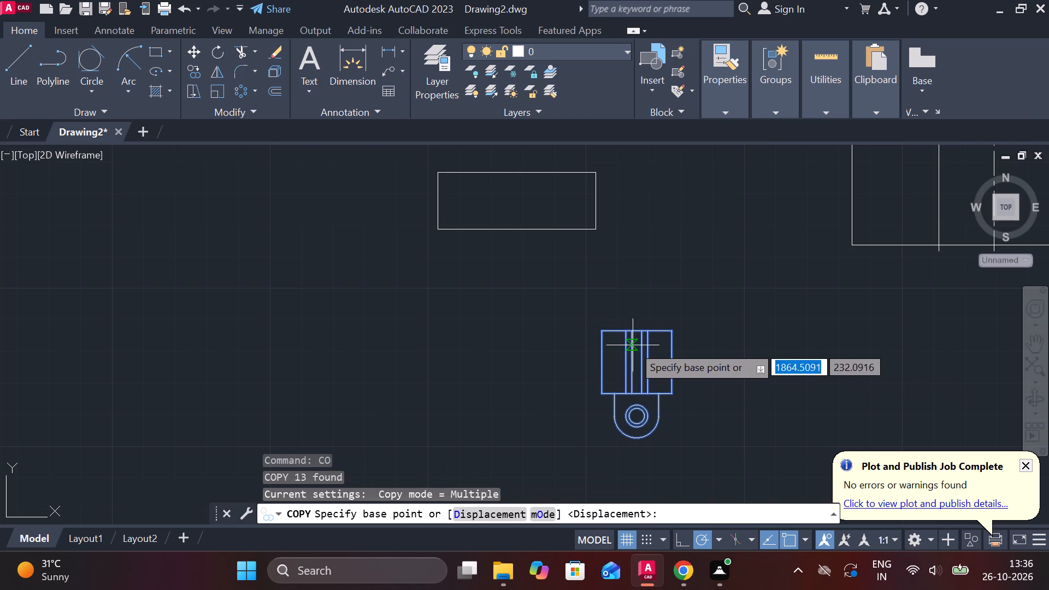
click(634, 337)
scroll(646, 347, down, 2)
middle_drag(732, 312, 680, 370)
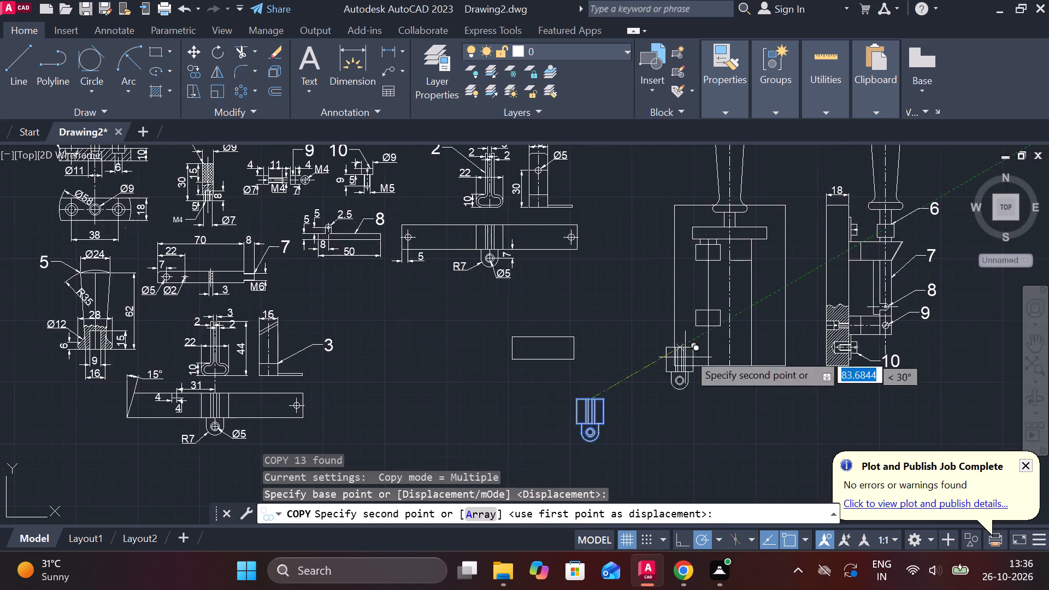
scroll(713, 331, up, 2)
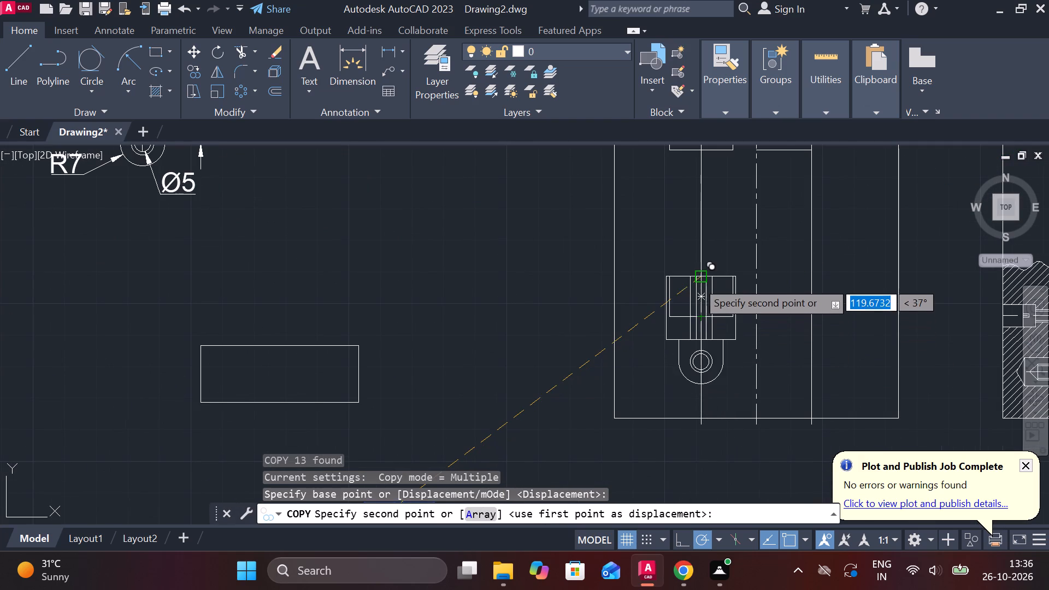
click(697, 281)
key(Escape)
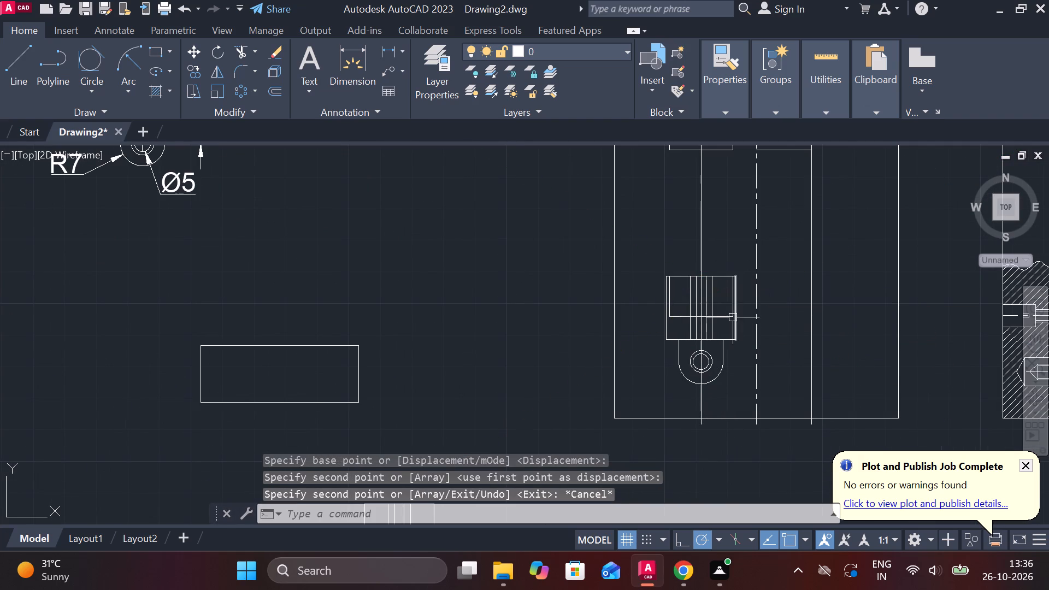
Erase the lower block rectangle overlapped by the copied bracket in the front view.
click(732, 318)
key(Escape)
click(721, 317)
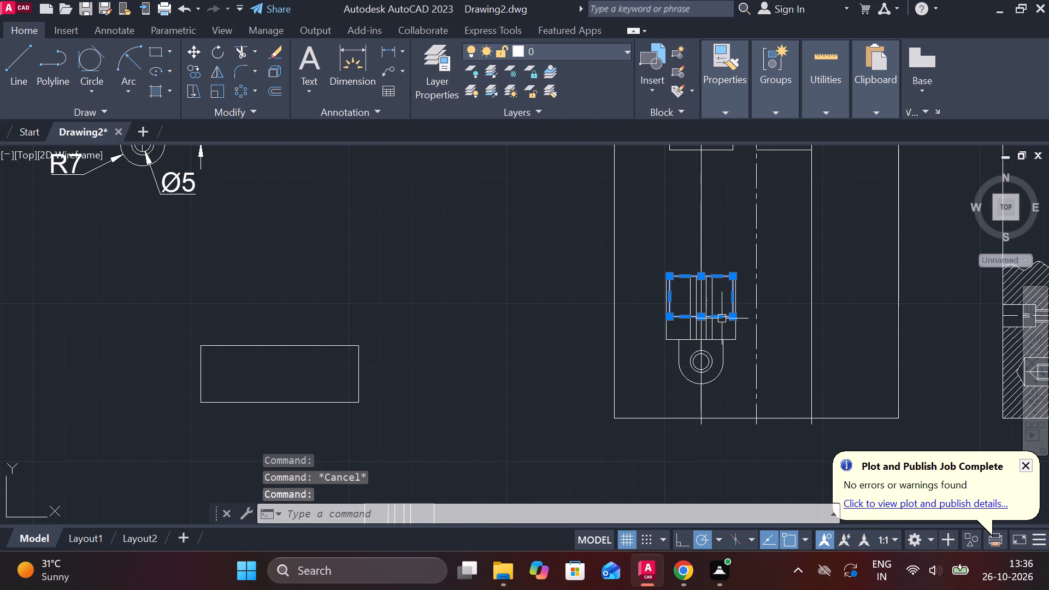
text(E)
key(space)
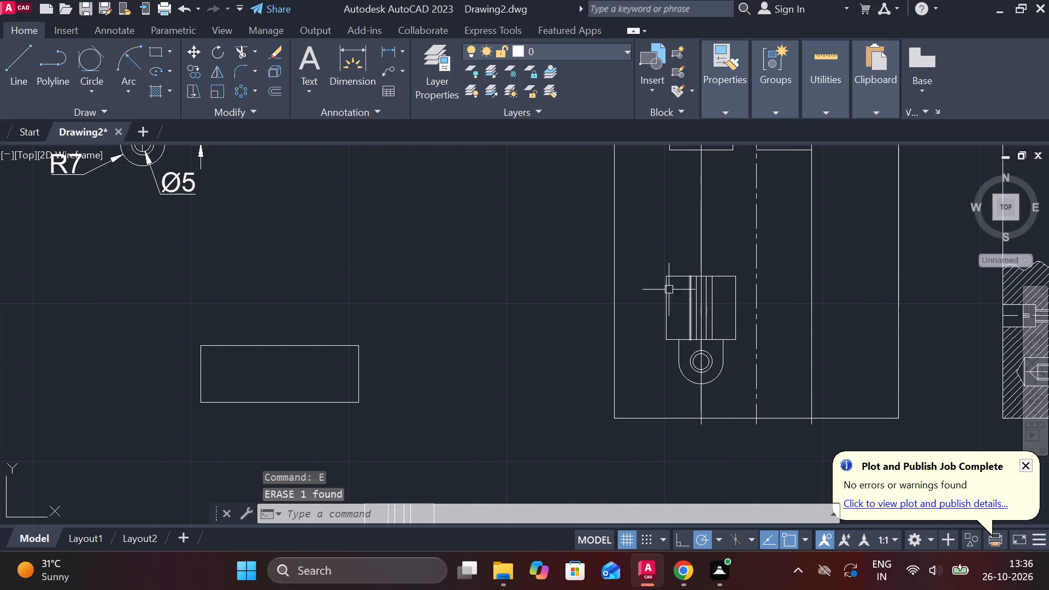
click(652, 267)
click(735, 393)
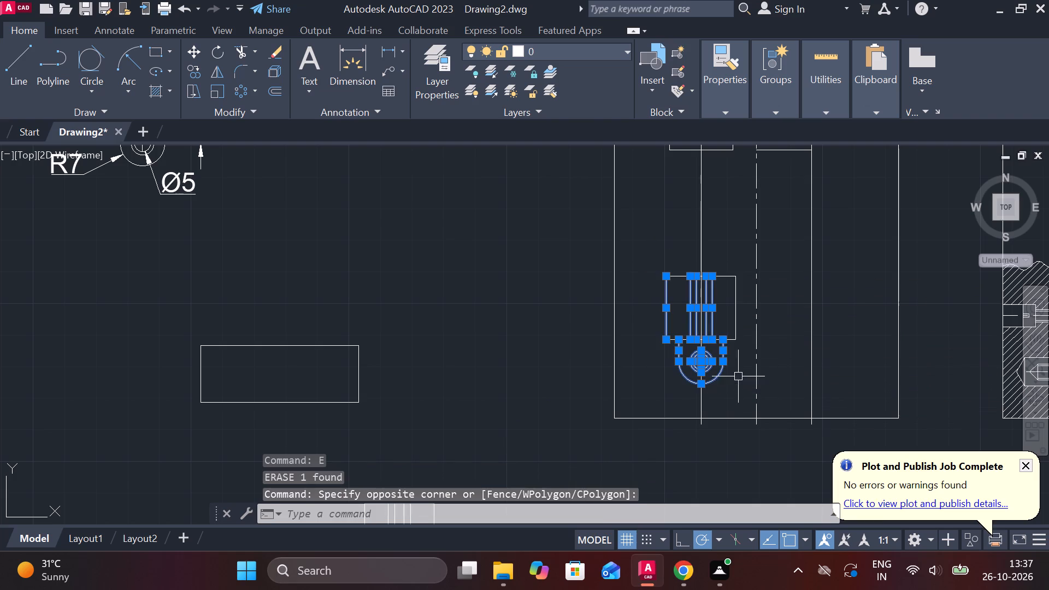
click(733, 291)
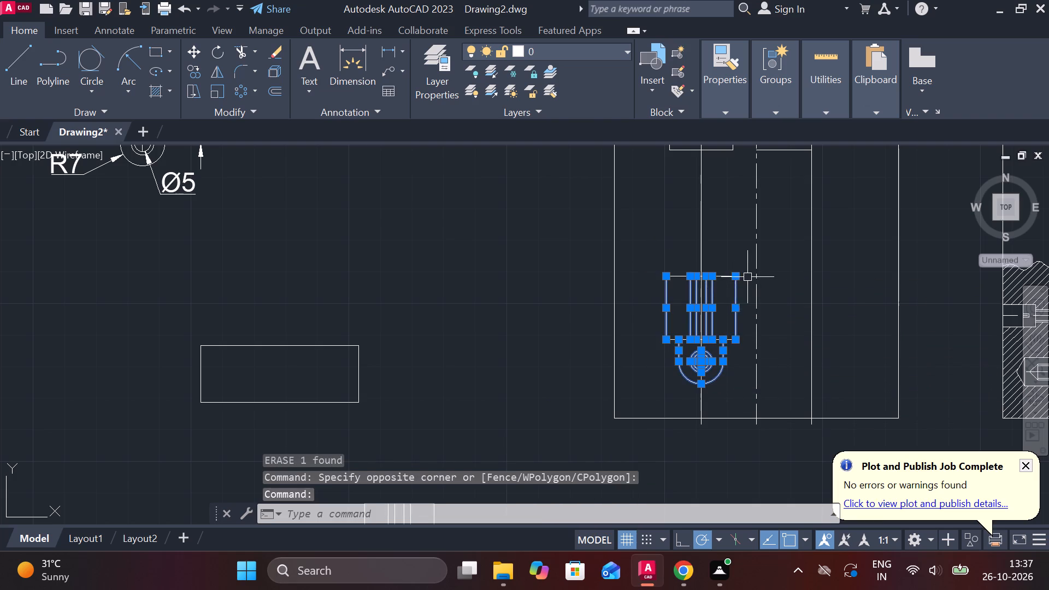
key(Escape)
Erase the short horizontal line between the centre line and the right offset line in the front view.
scroll(736, 279, down, 1)
click(772, 197)
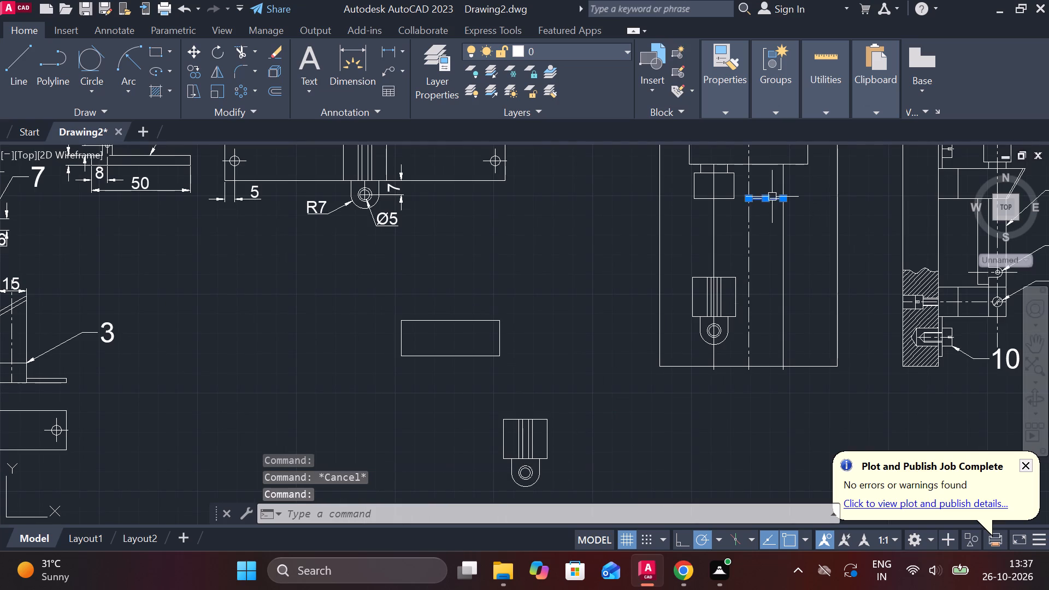
text(E)
key(space)
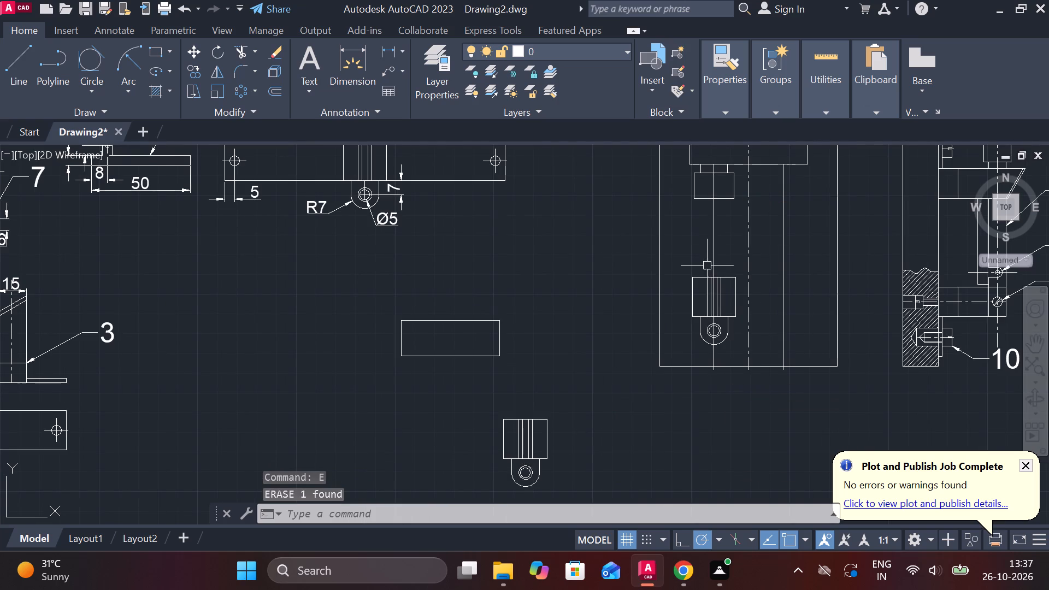
Offset the vertical line through the bracket by 1.5 to both sides.
scroll(710, 239, up, 1)
click(718, 219)
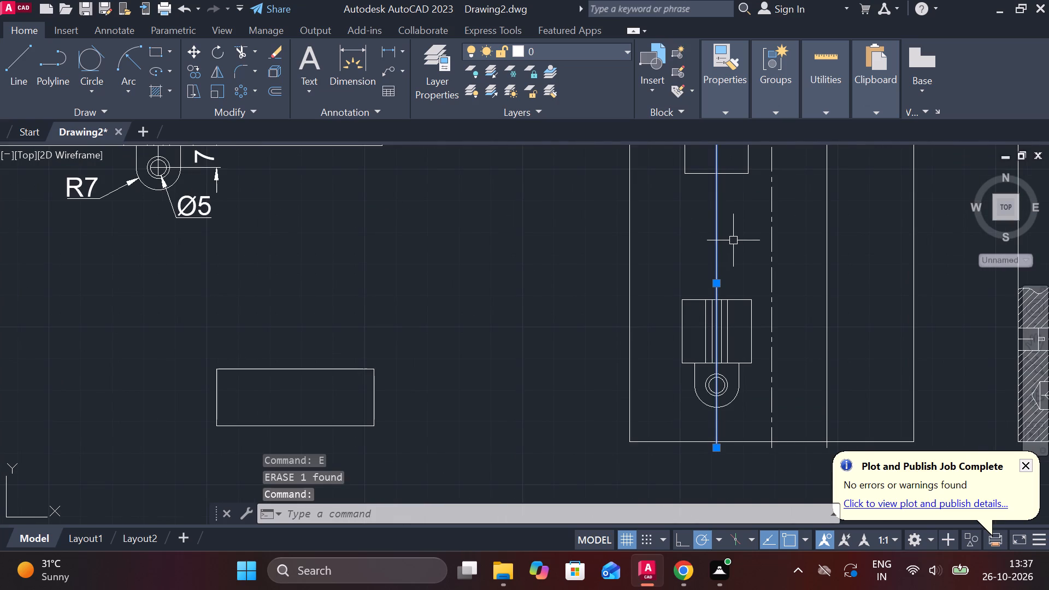
key(o)
key(Return)
key(Return)
text(1.5)
key(Return)
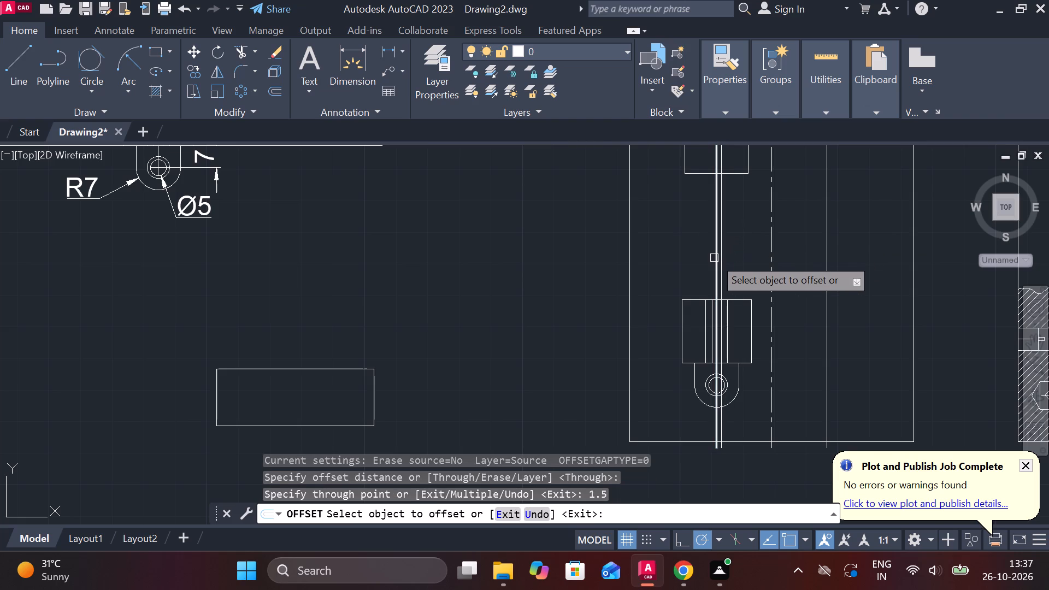
click(714, 258)
text(1.5)
key(Return)
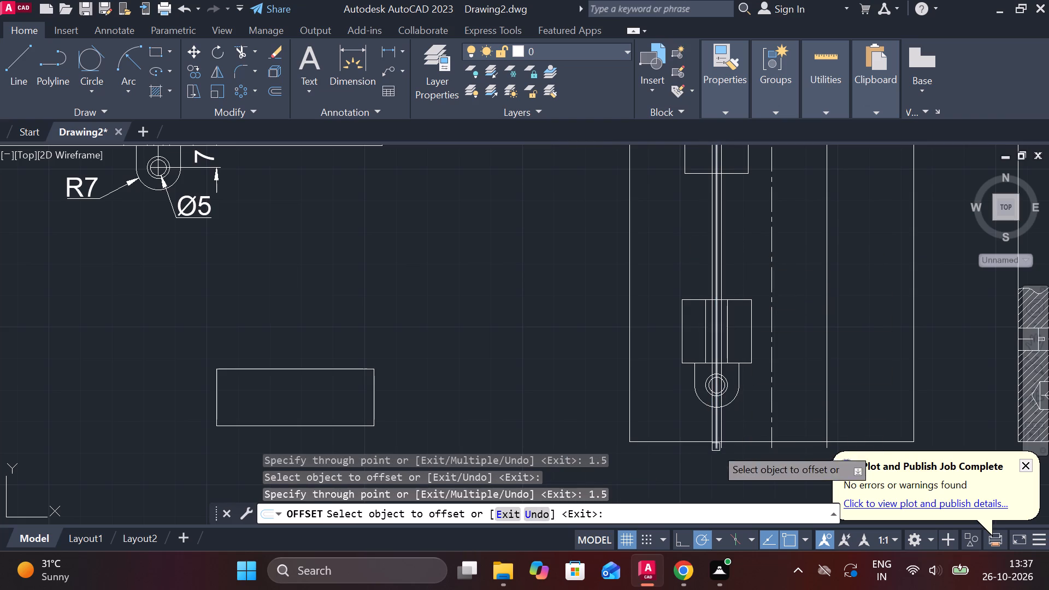
key(Escape)
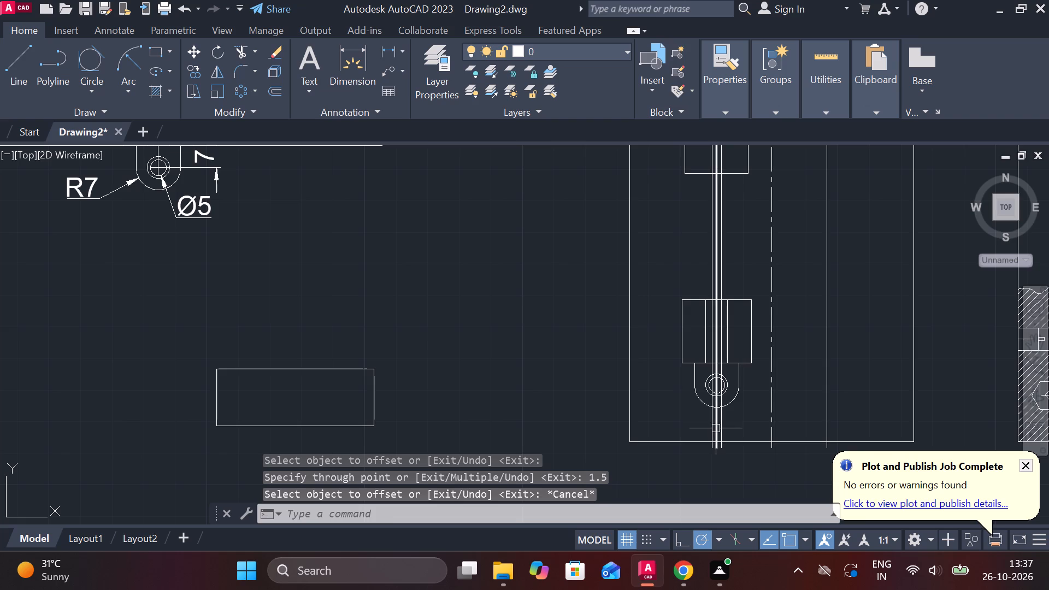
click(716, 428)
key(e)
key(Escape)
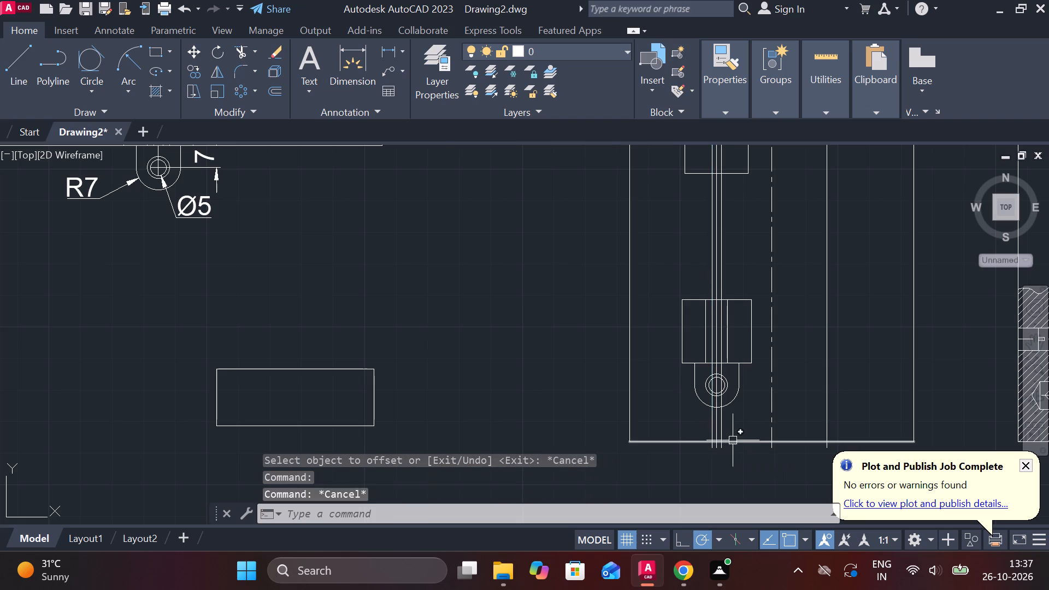
Erase the middle vertical line between the two 1.5 offset lines.
scroll(728, 440, up, 2)
click(703, 424)
text(E)
key(space)
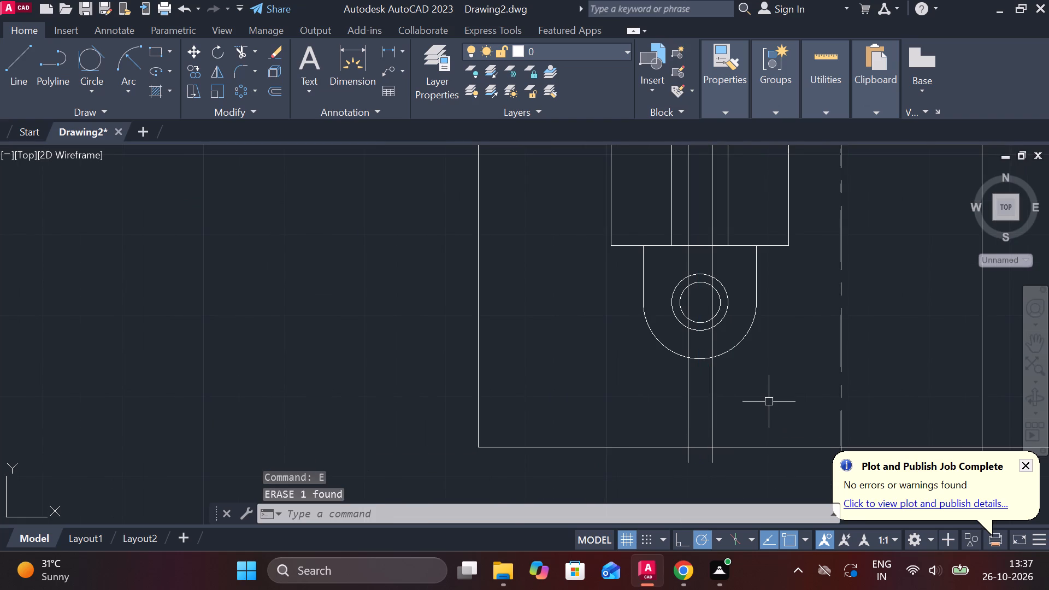
key(Escape)
Trim the two offset vertical lines below the bracket and between the lower block and the bracket's outer circle.
text(TR)
key(space)
drag(740, 390, 704, 390)
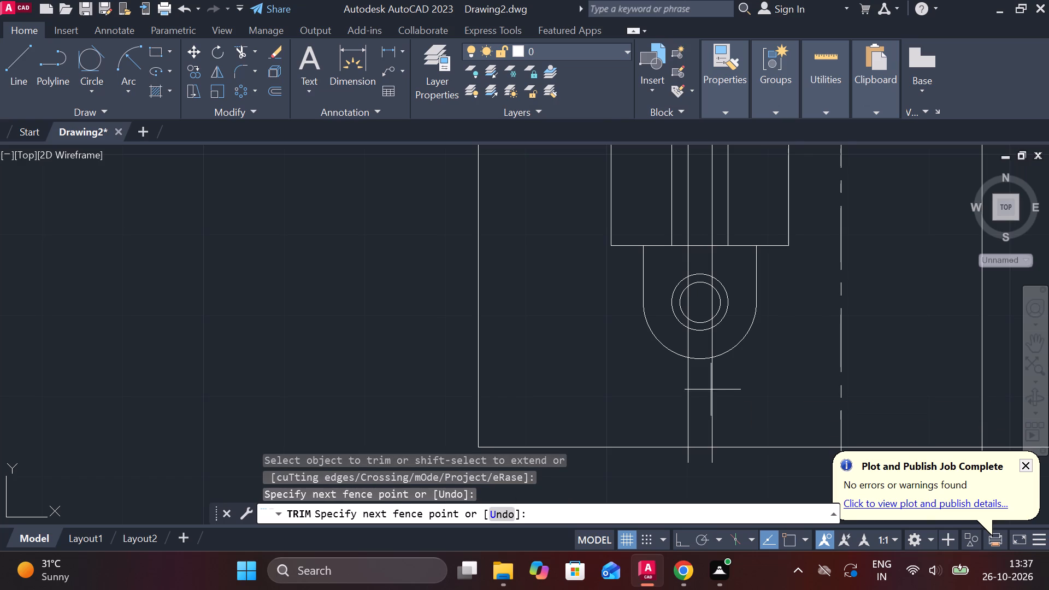
drag(704, 390, 676, 391)
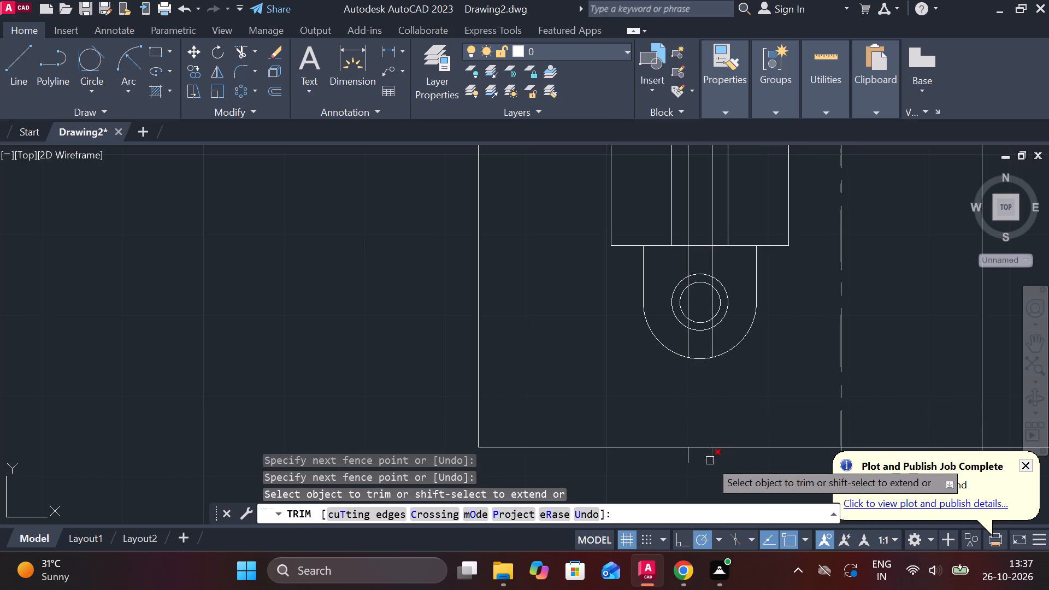
click(710, 461)
click(686, 457)
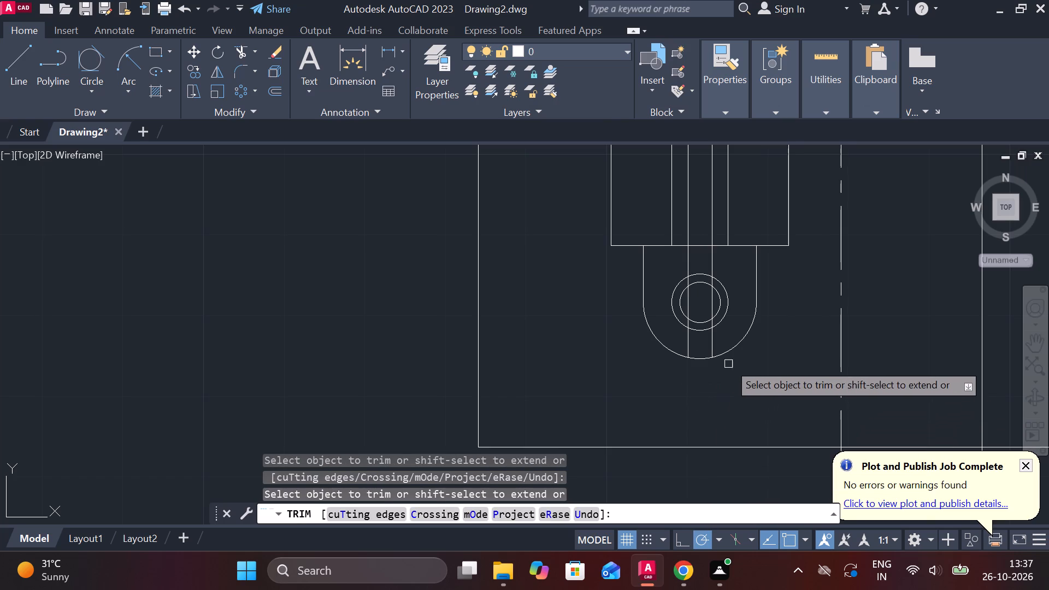
drag(714, 263, 677, 264)
drag(677, 264, 693, 264)
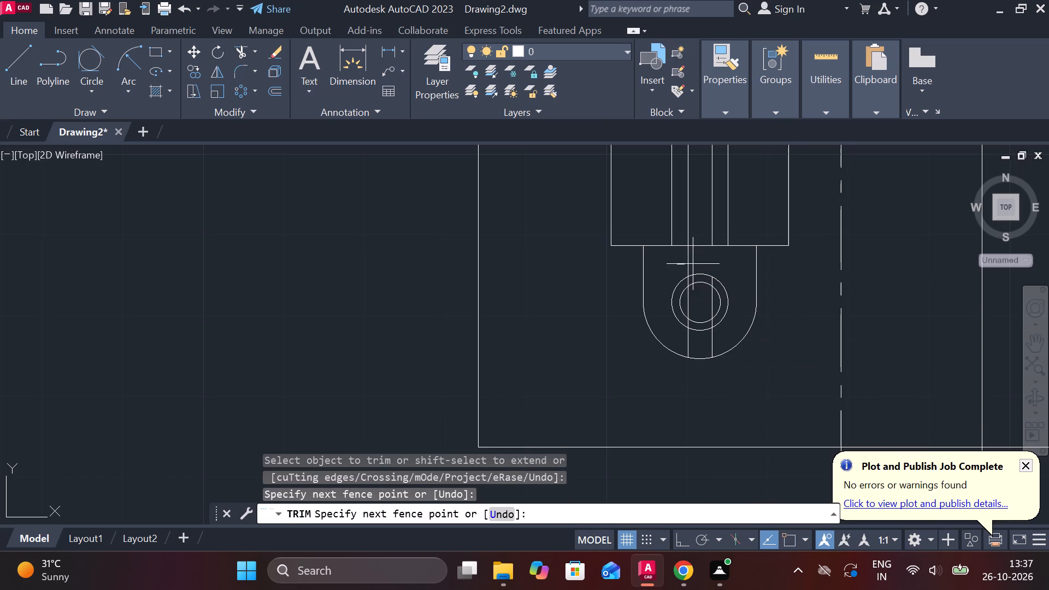
drag(693, 264, 725, 262)
key(Escape)
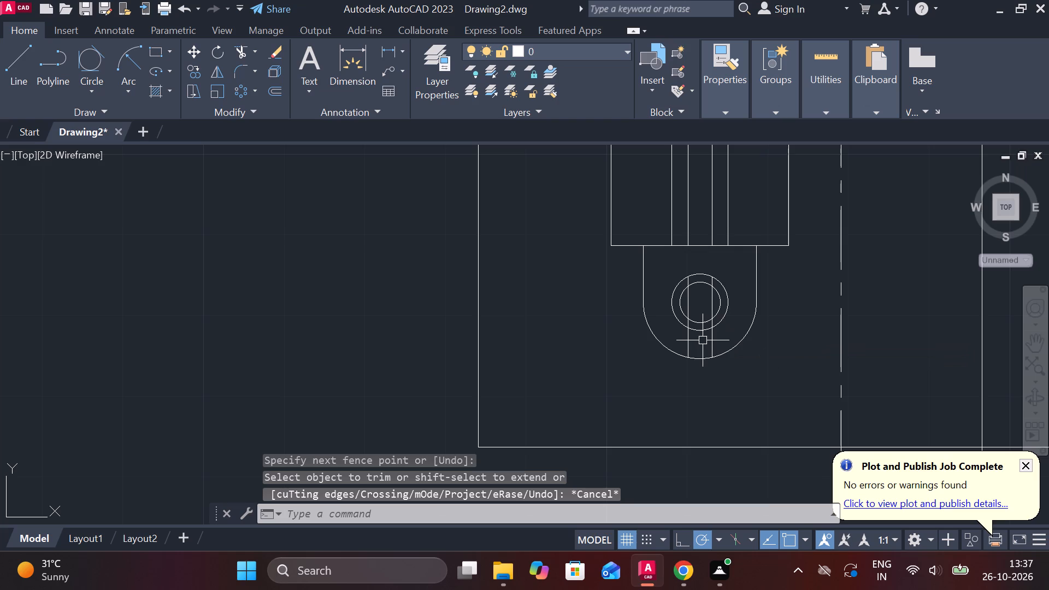
Erase the two leftover vertical line pieces running through the bracket's circles.
click(686, 347)
click(712, 347)
text(E)
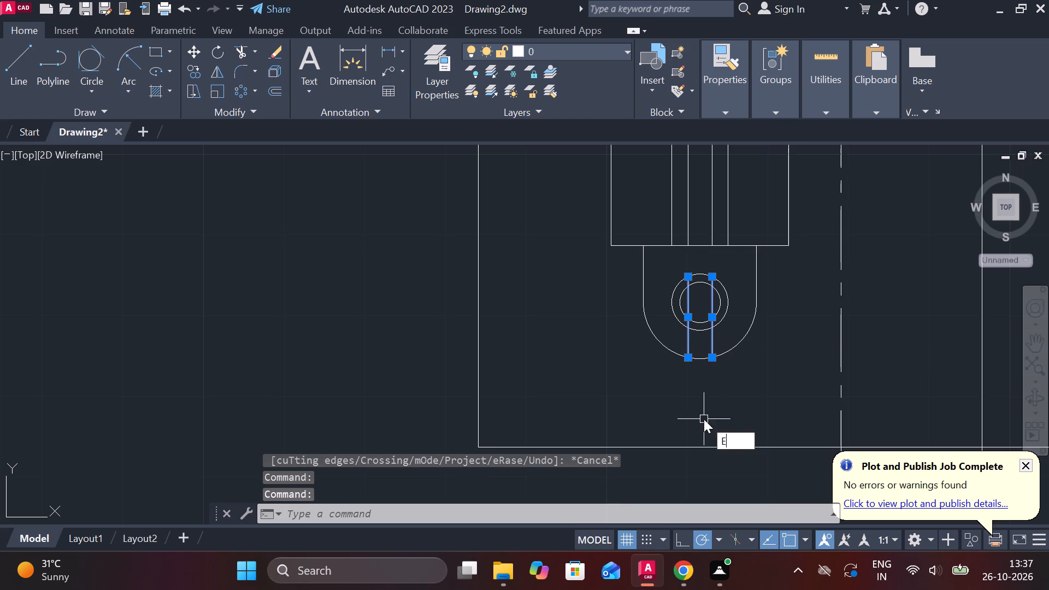
key(space)
Draw a horizontal projection line from the top of part 8's small circle in the side view across the front view's bar.
scroll(711, 321, down, 2)
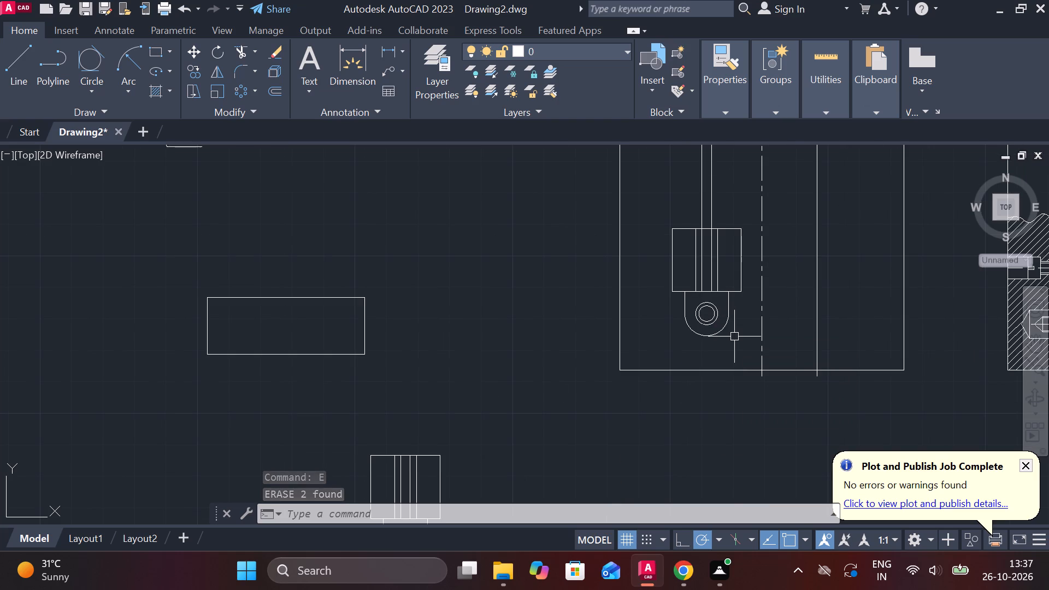
middle_drag(764, 316, 676, 418)
middle_drag(710, 385, 593, 336)
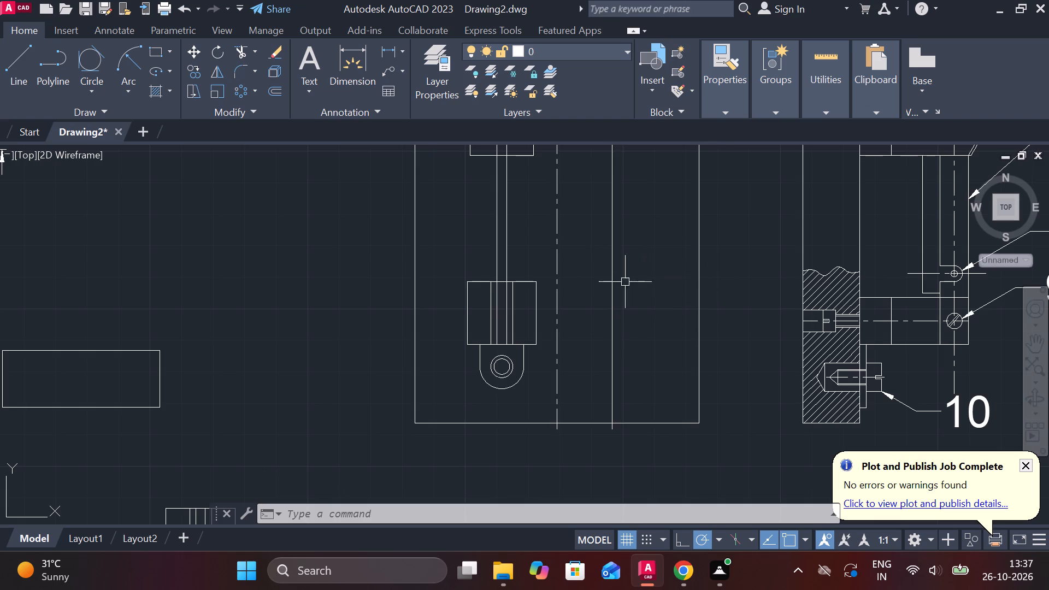
scroll(519, 265, up, 1)
scroll(691, 269, down, 1)
middle_drag(730, 273, 586, 337)
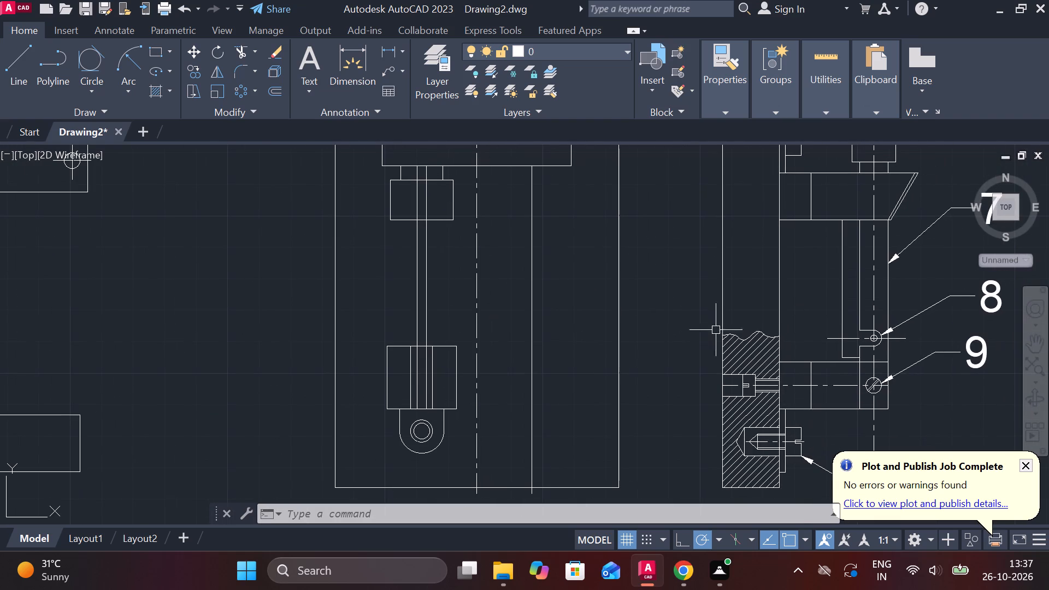
key(l)
key(Return)
scroll(811, 328, up, 1)
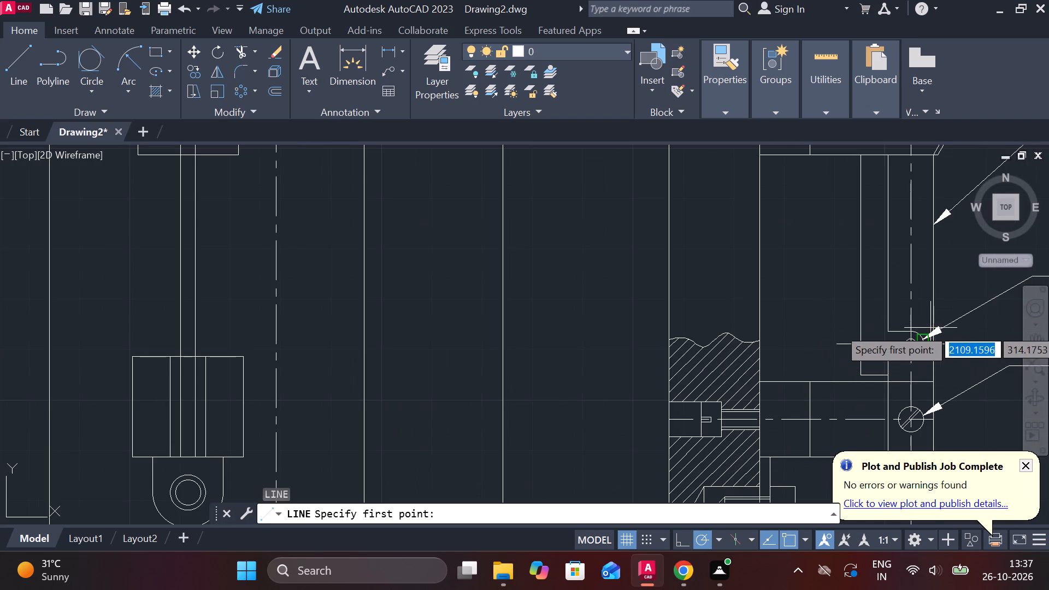
click(916, 339)
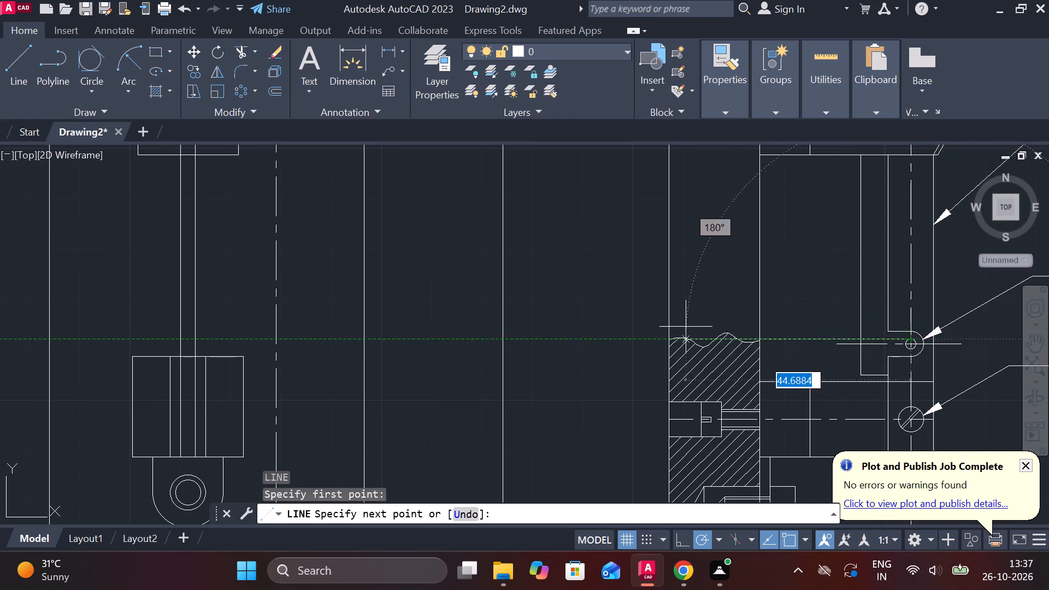
scroll(667, 325, down, 1)
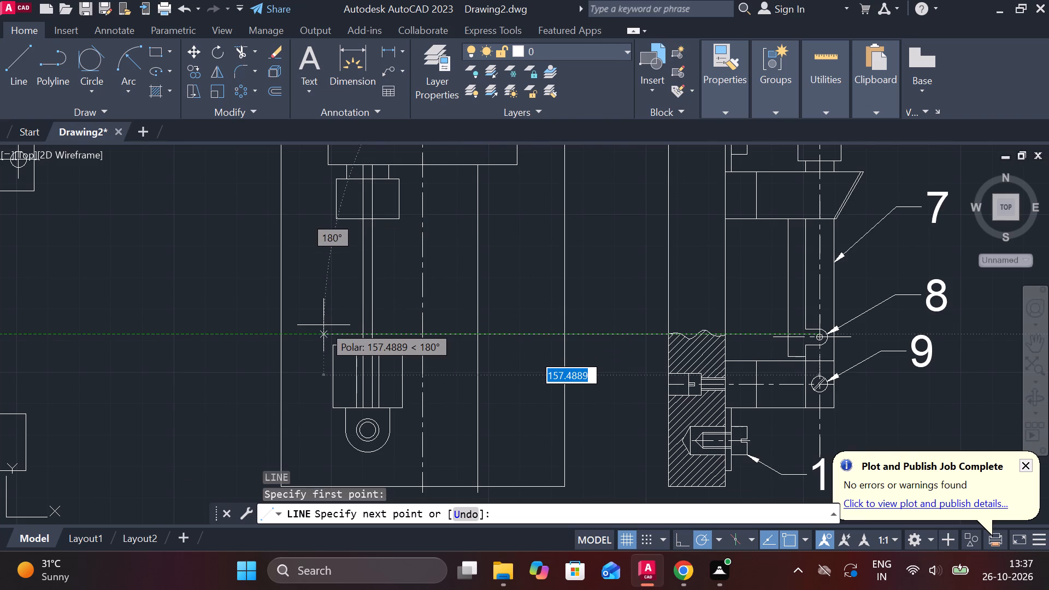
middle_drag(328, 325, 424, 325)
scroll(426, 325, up, 2)
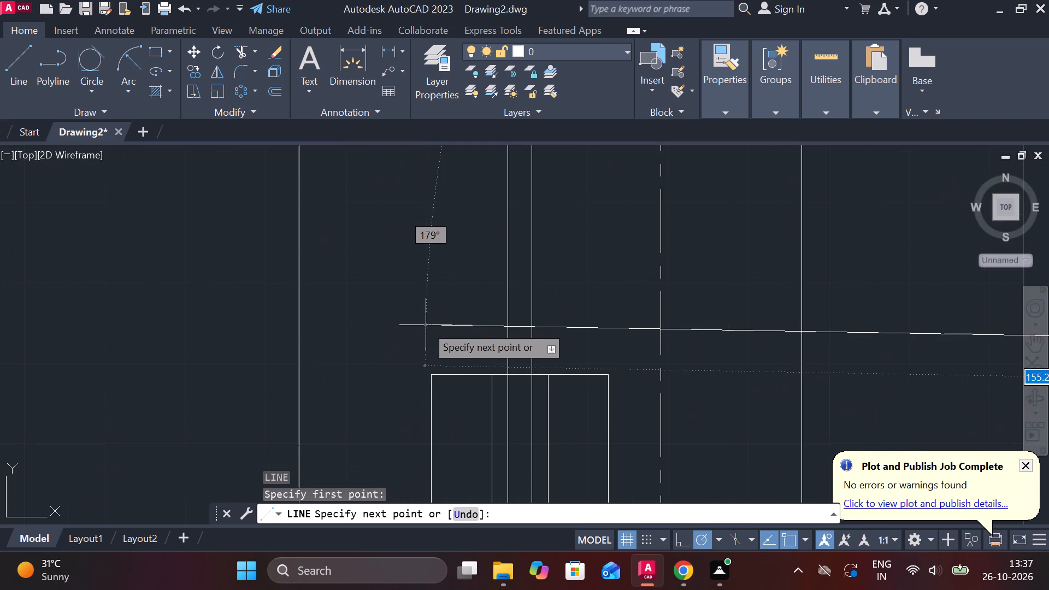
click(420, 357)
key(Escape)
Trim the projection line to the short segment between the two bar lines and erase its leftover piece toward the side view.
scroll(521, 355, down, 2)
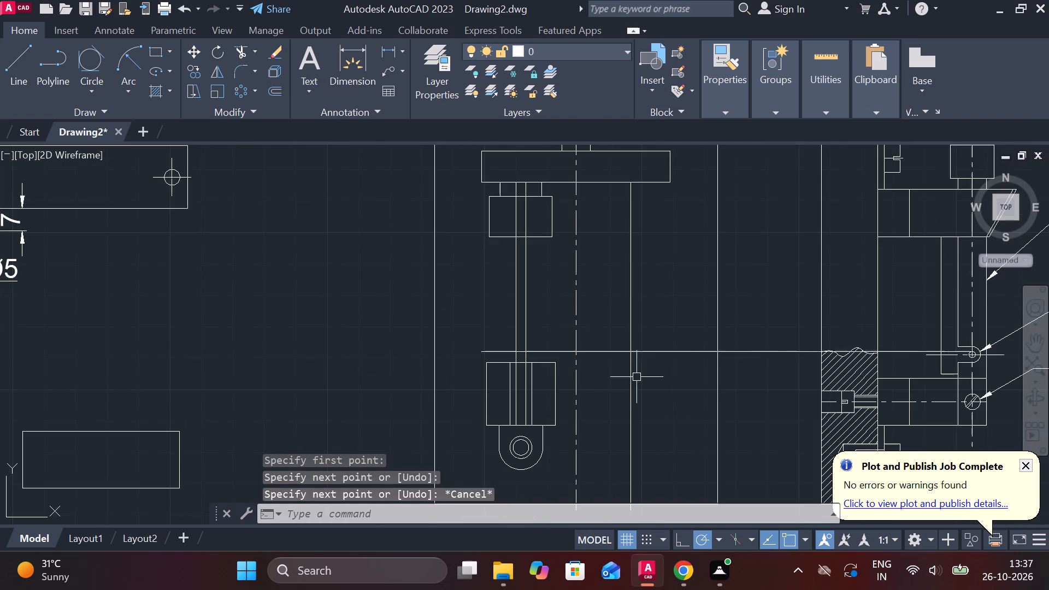
text(TR)
key(space)
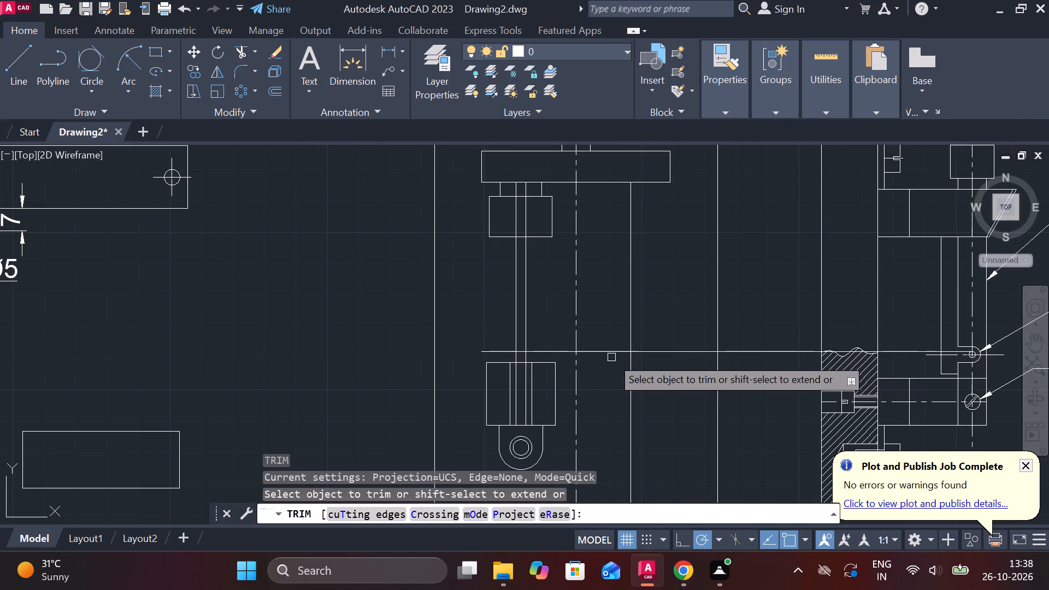
click(610, 353)
key(Escape)
click(641, 353)
text(E)
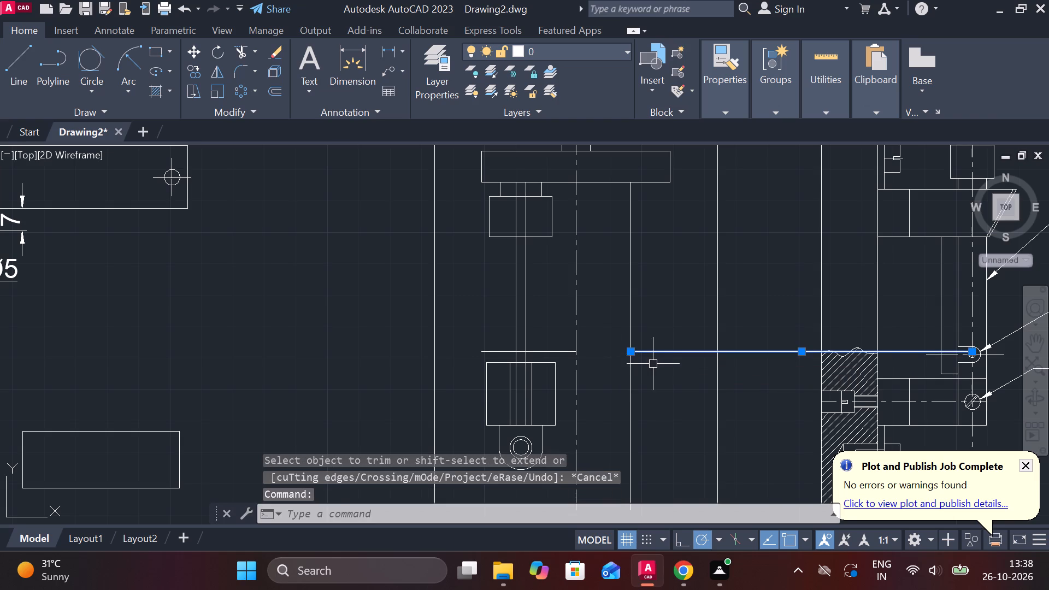
key(space)
scroll(557, 364, up, 1)
text(TR)
key(space)
click(539, 341)
click(453, 347)
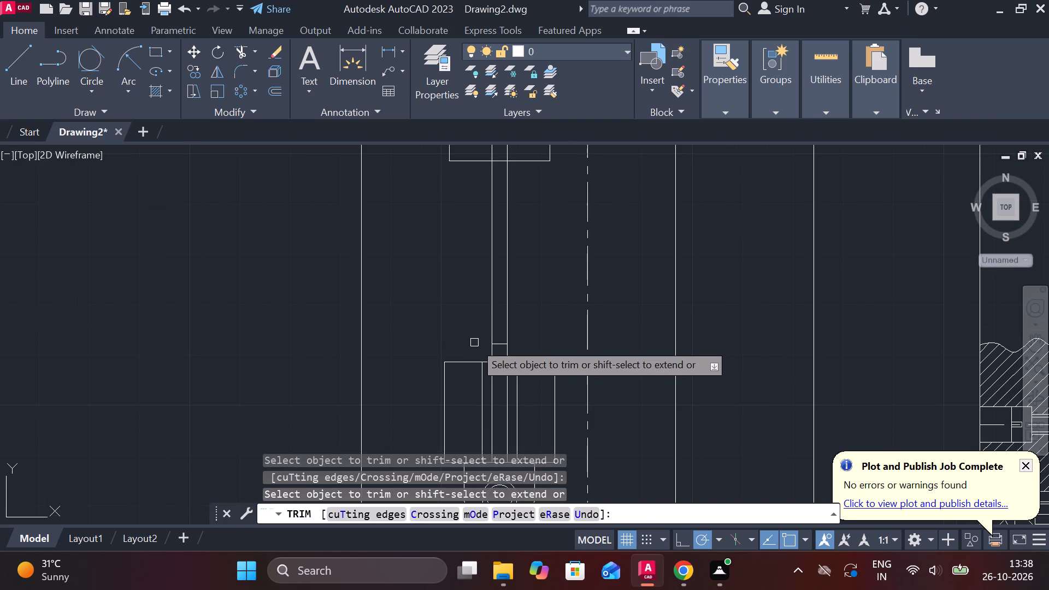
key(Escape)
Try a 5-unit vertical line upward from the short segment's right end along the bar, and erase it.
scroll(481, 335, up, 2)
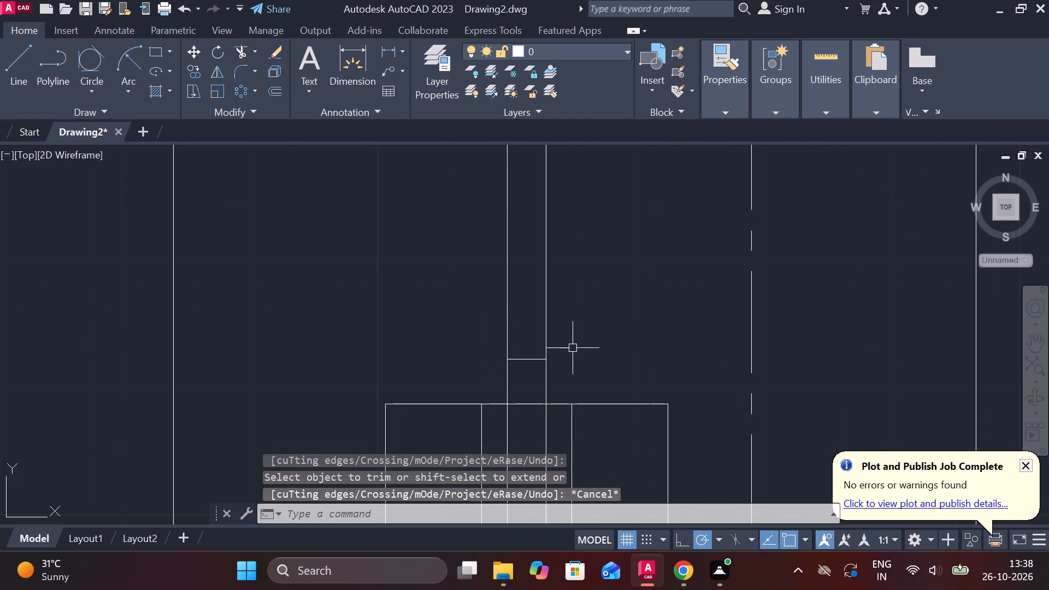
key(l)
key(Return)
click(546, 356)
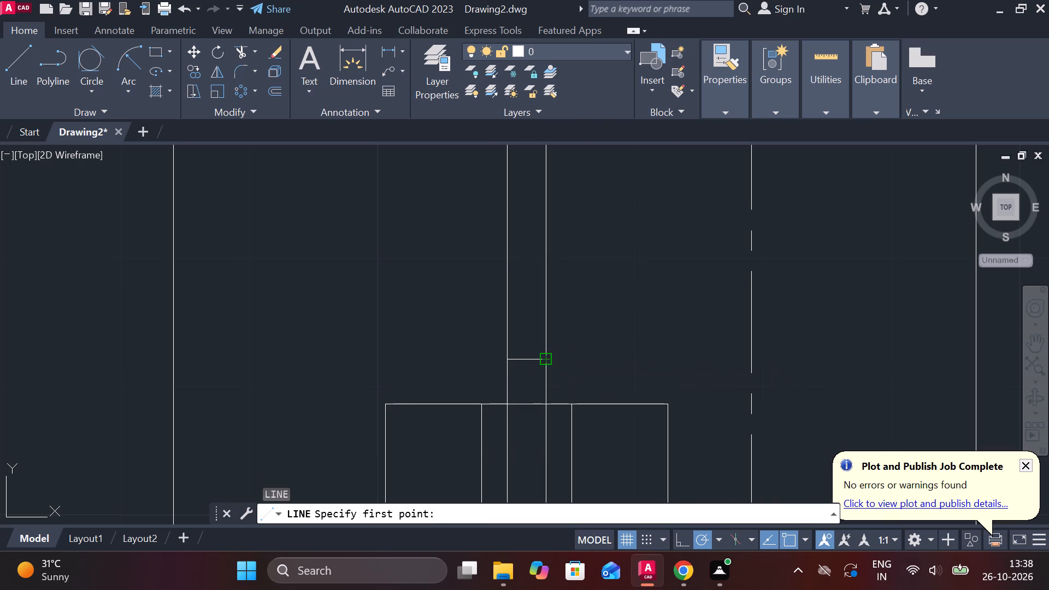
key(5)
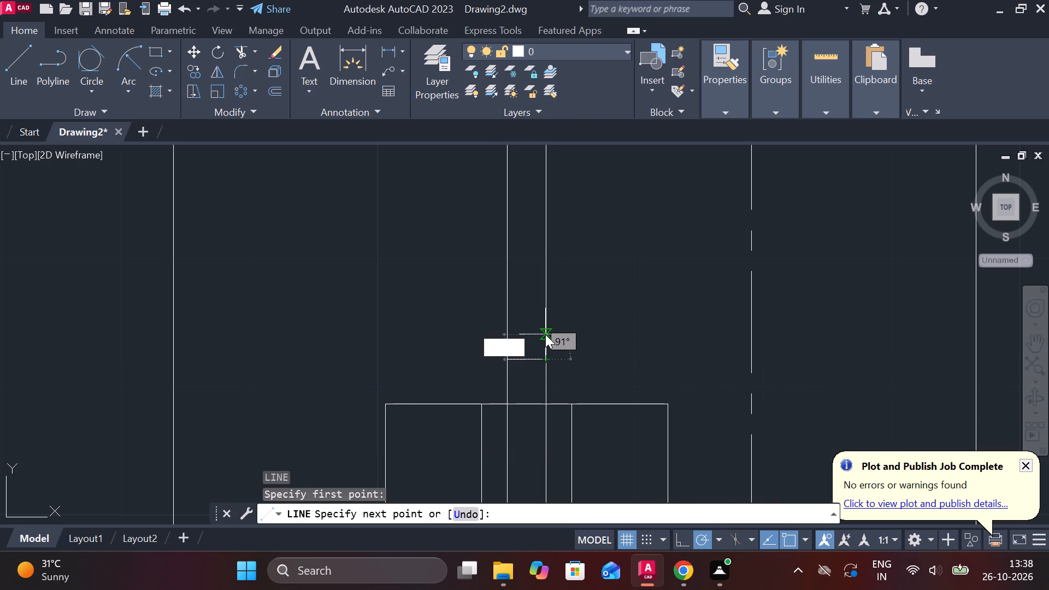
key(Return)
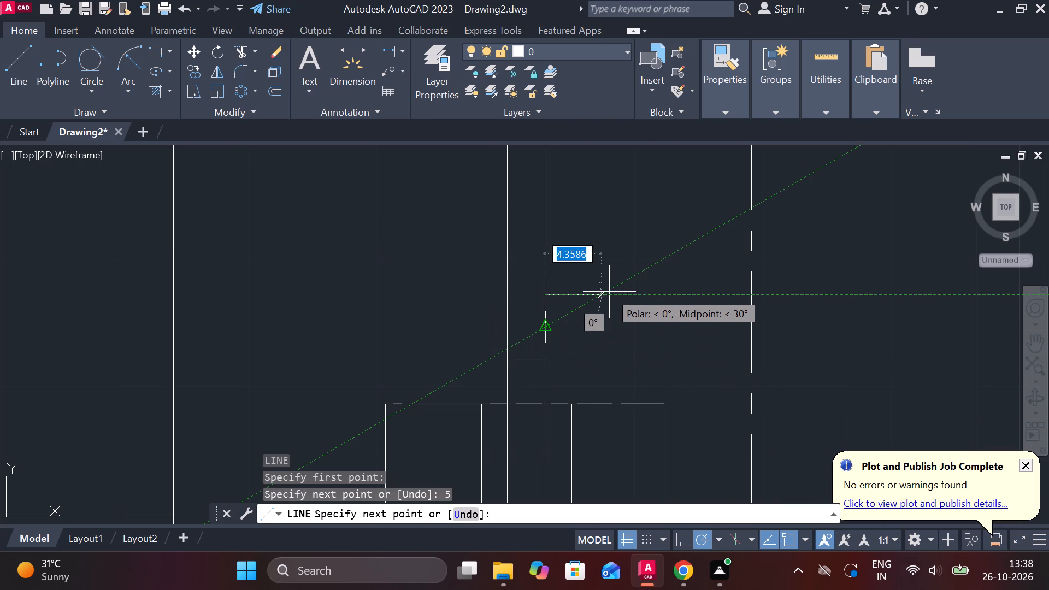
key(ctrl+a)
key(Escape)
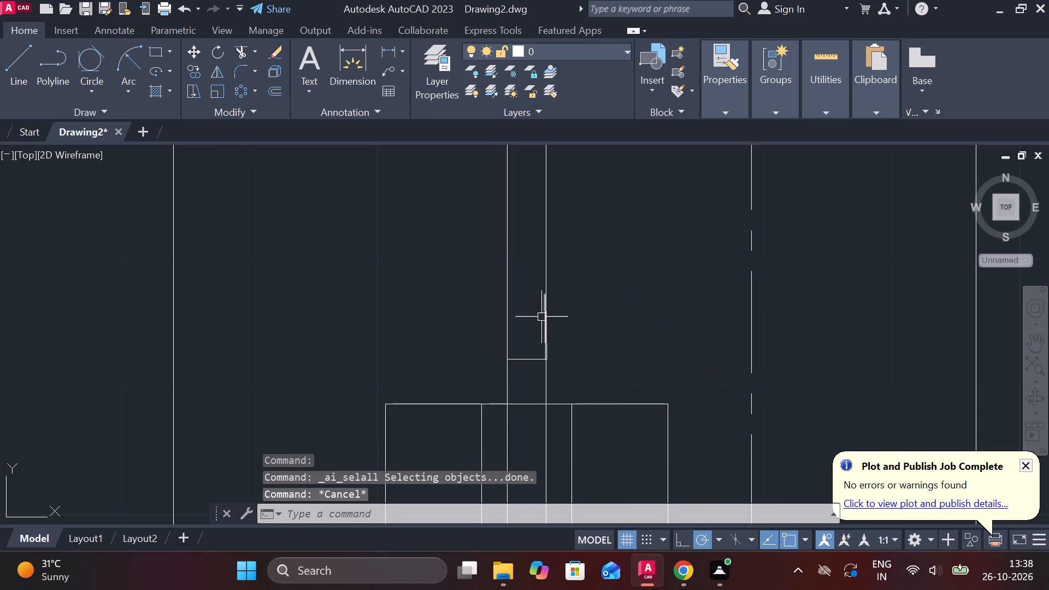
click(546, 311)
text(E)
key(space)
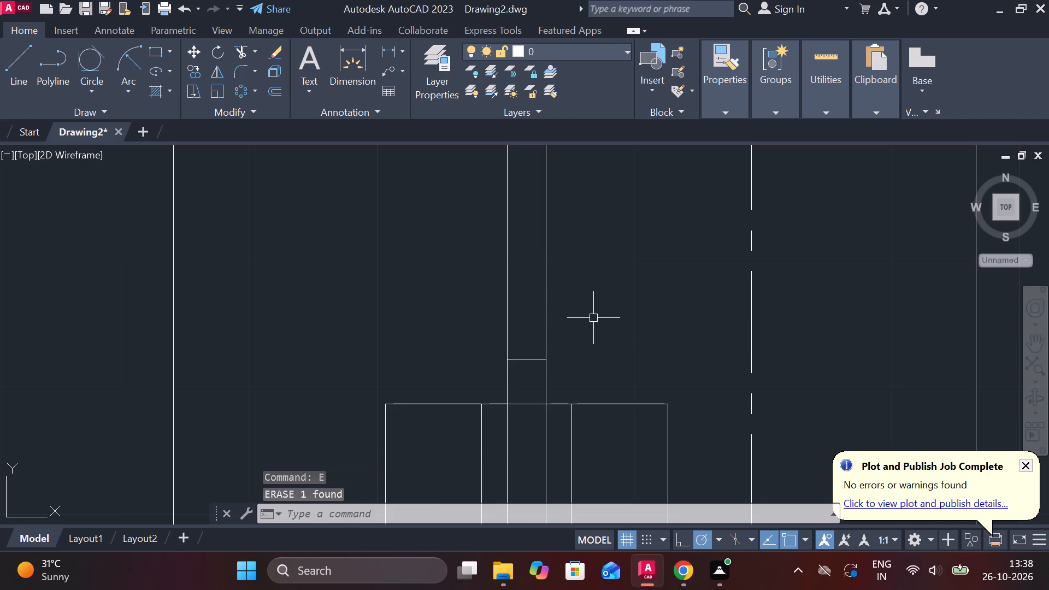
Draw a horizontal line across the full width of the lower block at mid-height in the front view.
scroll(606, 333, down, 3)
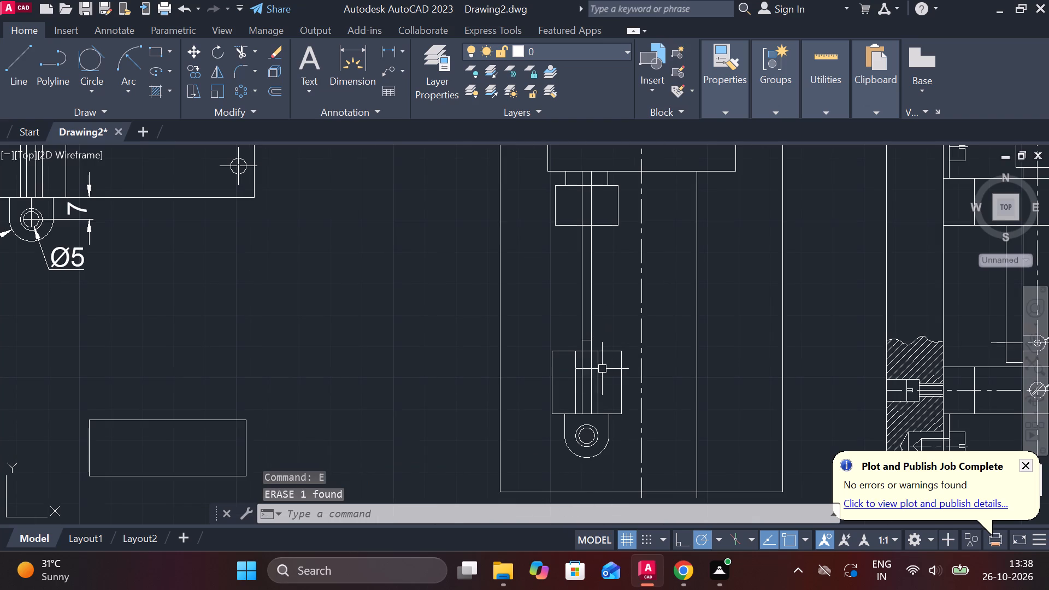
scroll(579, 402, up, 1)
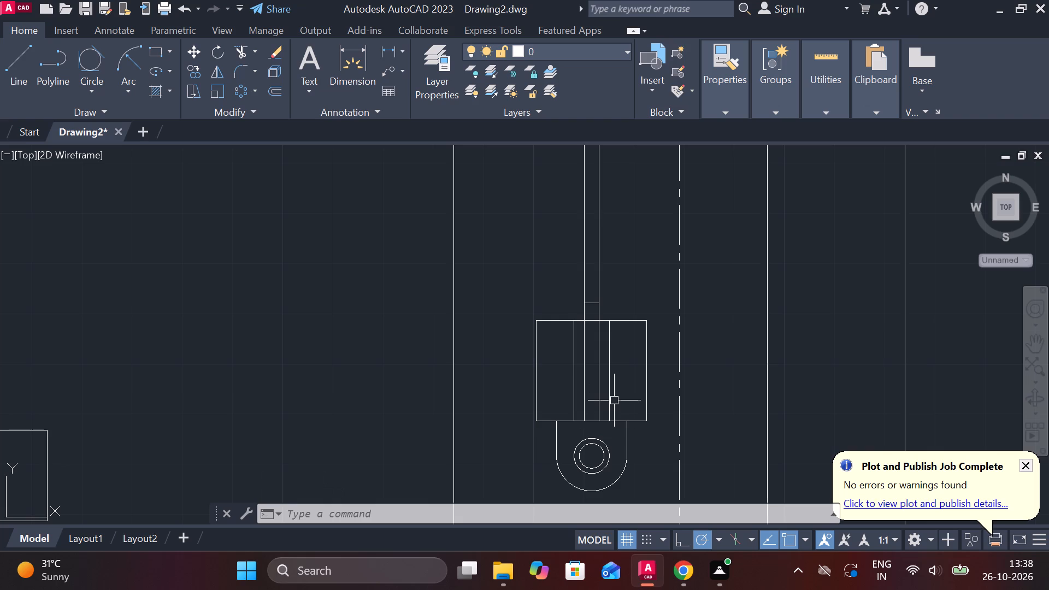
key(l)
key(Return)
click(544, 371)
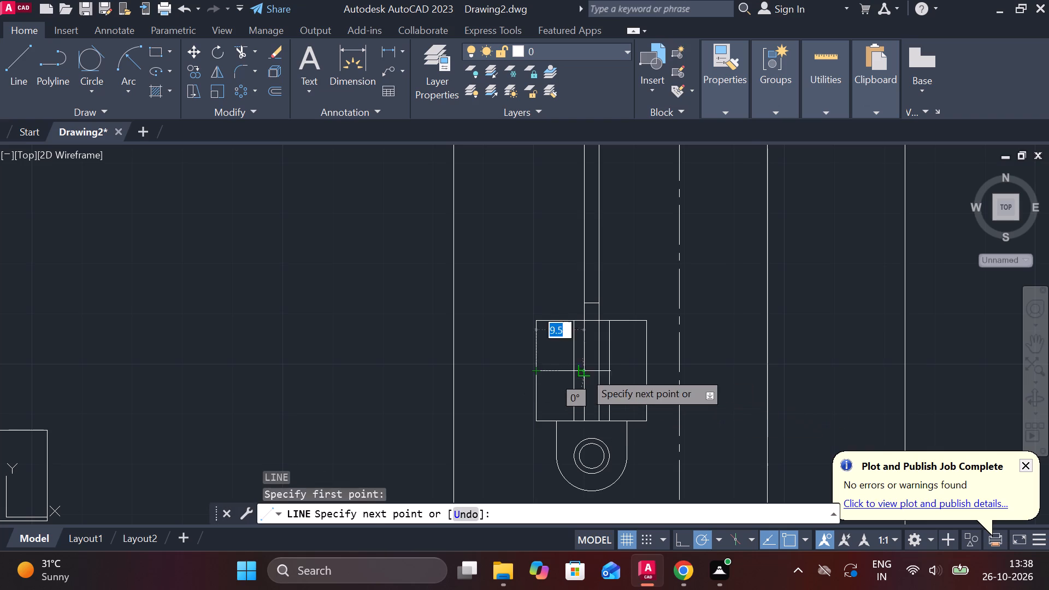
click(651, 368)
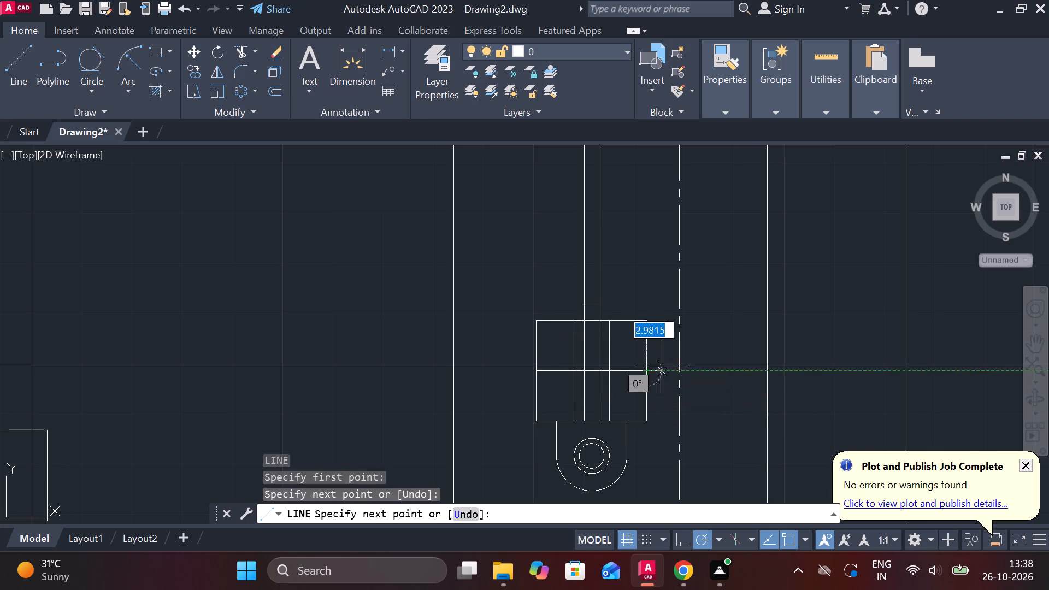
key(Escape)
Erase the leftover construction copies of parts lying between the numbered part drawings and the rectangle near the origin.
scroll(634, 305, down, 2)
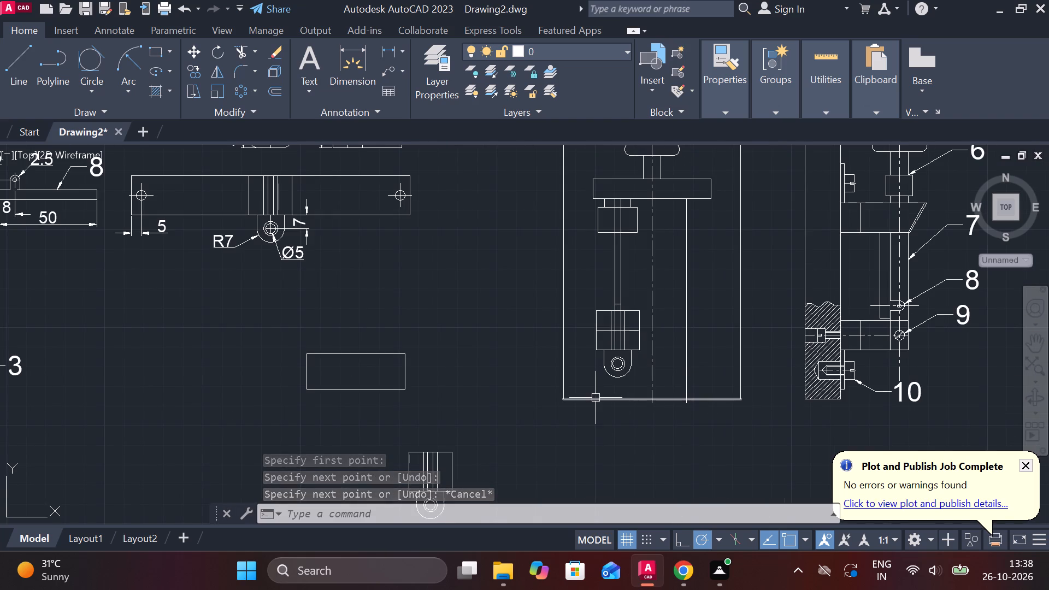
scroll(596, 403, down, 2)
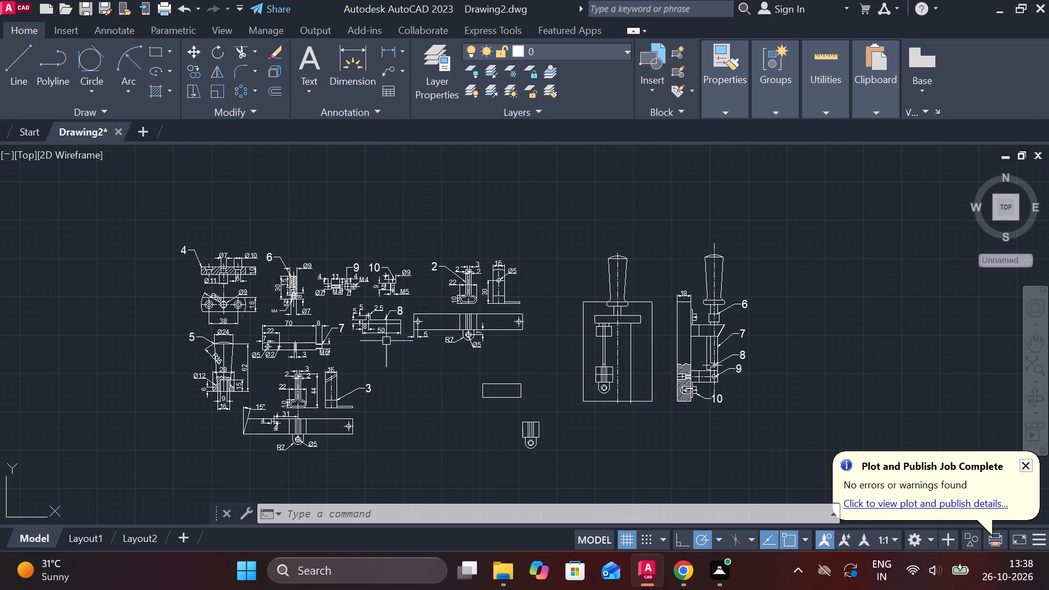
scroll(374, 314, up, 2)
scroll(375, 333, down, 3)
middle_drag(457, 375, 709, 356)
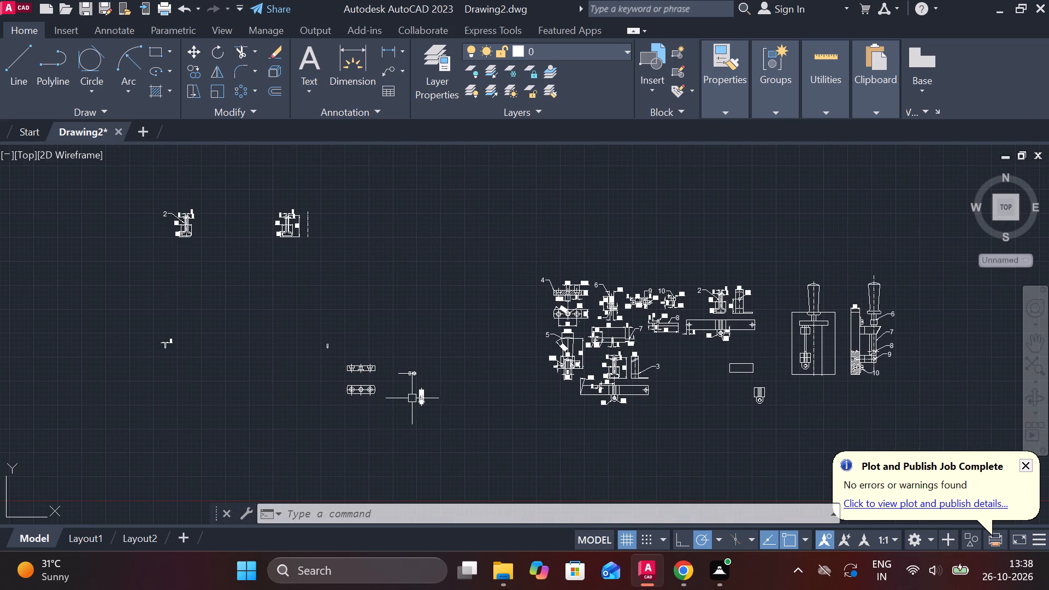
scroll(387, 384, up, 2)
middle_drag(389, 384, 533, 385)
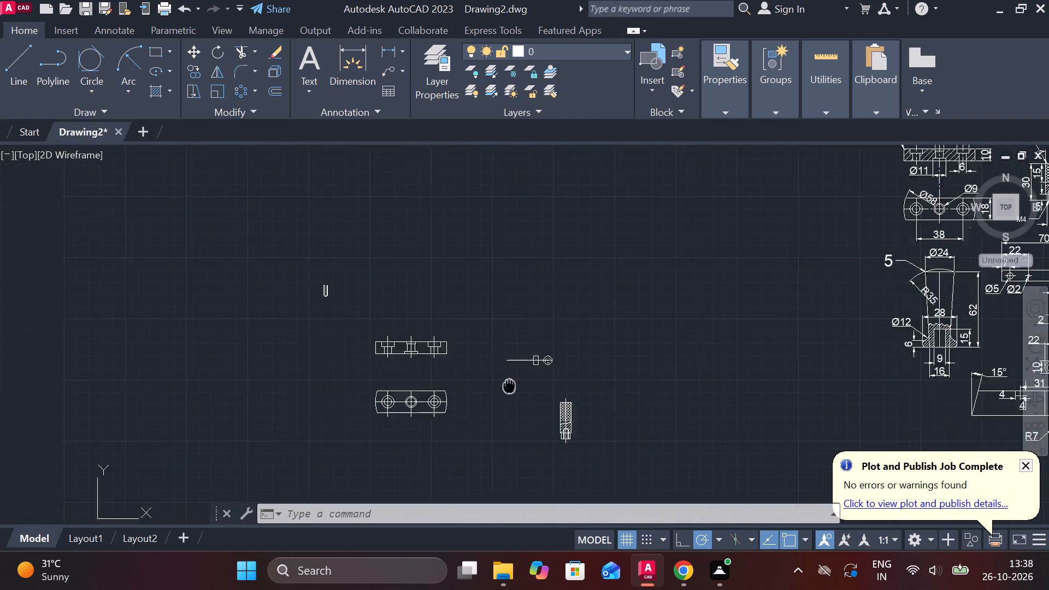
middle_drag(533, 385, 550, 383)
scroll(575, 382, down, 2)
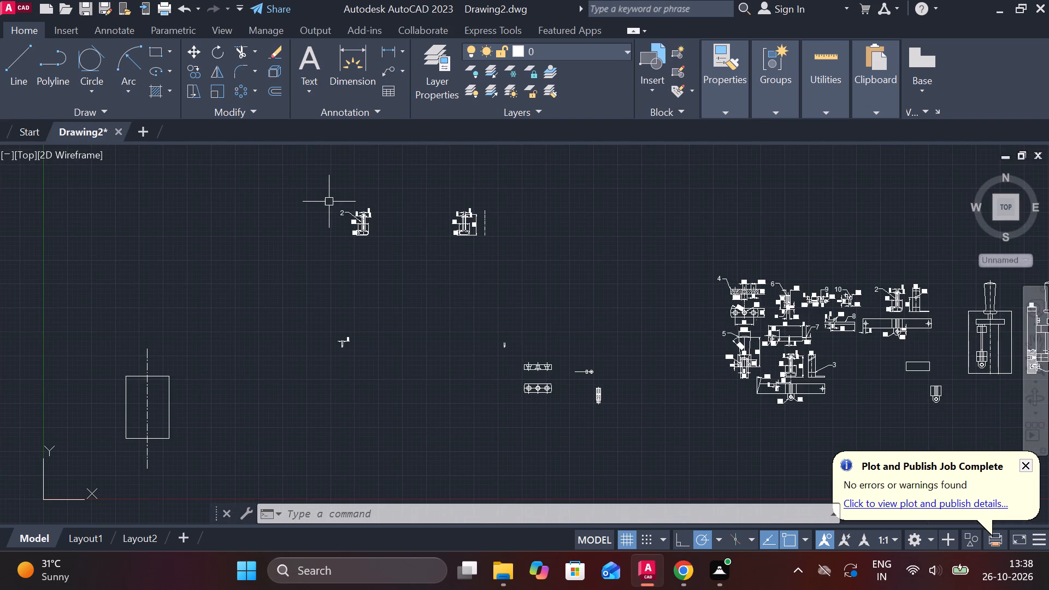
click(325, 199)
click(623, 431)
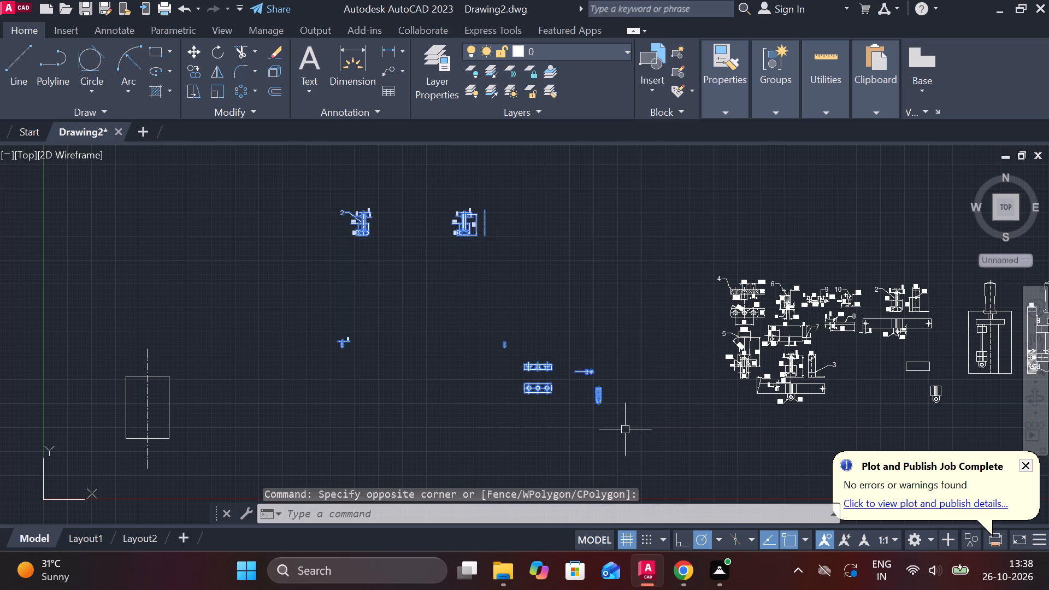
text(E)
key(space)
Erase the leftover rectangle and its centre line near the drawing origin.
scroll(600, 411, down, 1)
middle_drag(592, 406, 469, 398)
scroll(468, 393, down, 3)
scroll(406, 405, up, 5)
drag(420, 383, 352, 322)
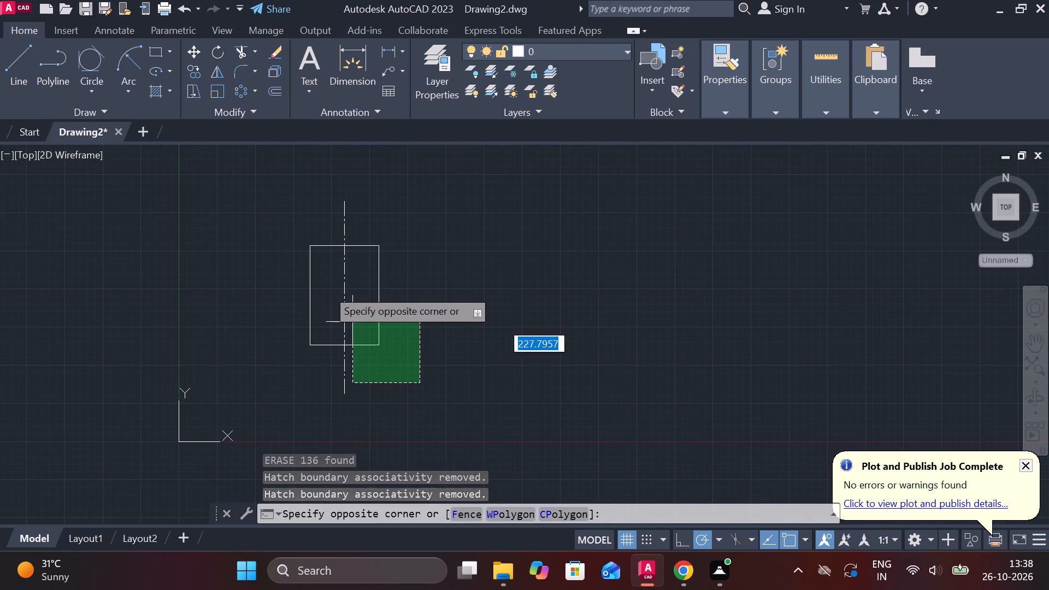
click(301, 180)
text(E)
key(space)
scroll(433, 319, down, 2)
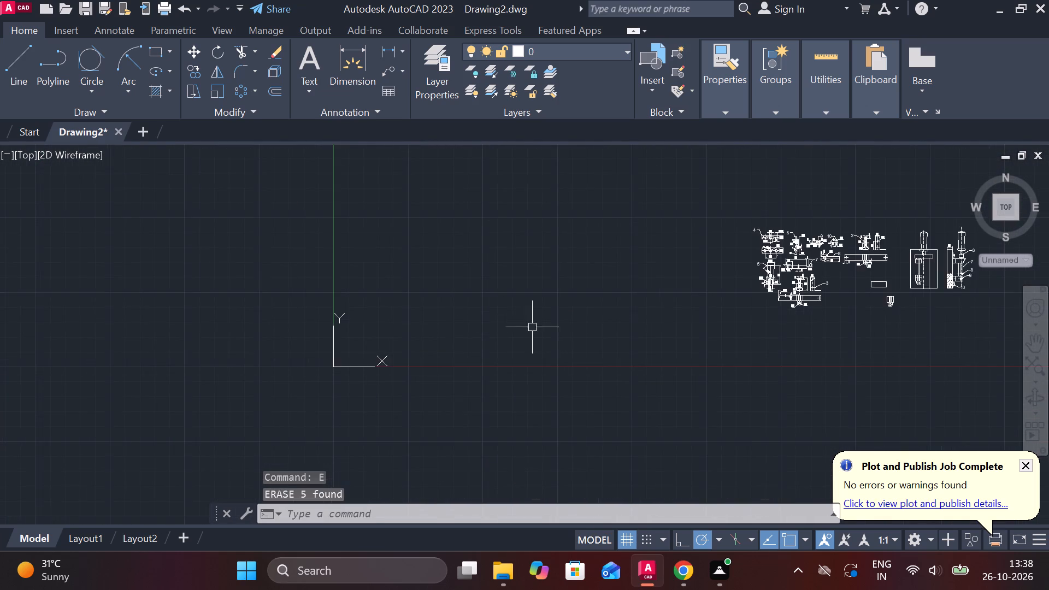
Erase the leftover rectangle and lug block copy lying between the numbered part drawings and the assembly's front view.
middle_drag(552, 324, 250, 429)
scroll(562, 396, up, 2)
scroll(598, 422, up, 2)
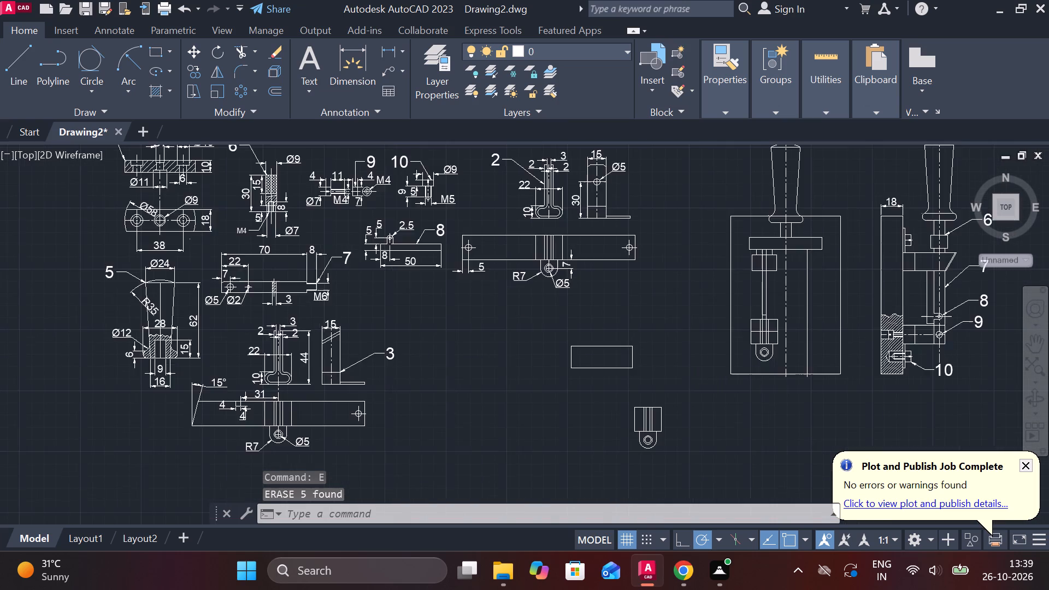
middle_drag(622, 406, 535, 394)
drag(645, 462, 606, 420)
click(422, 261)
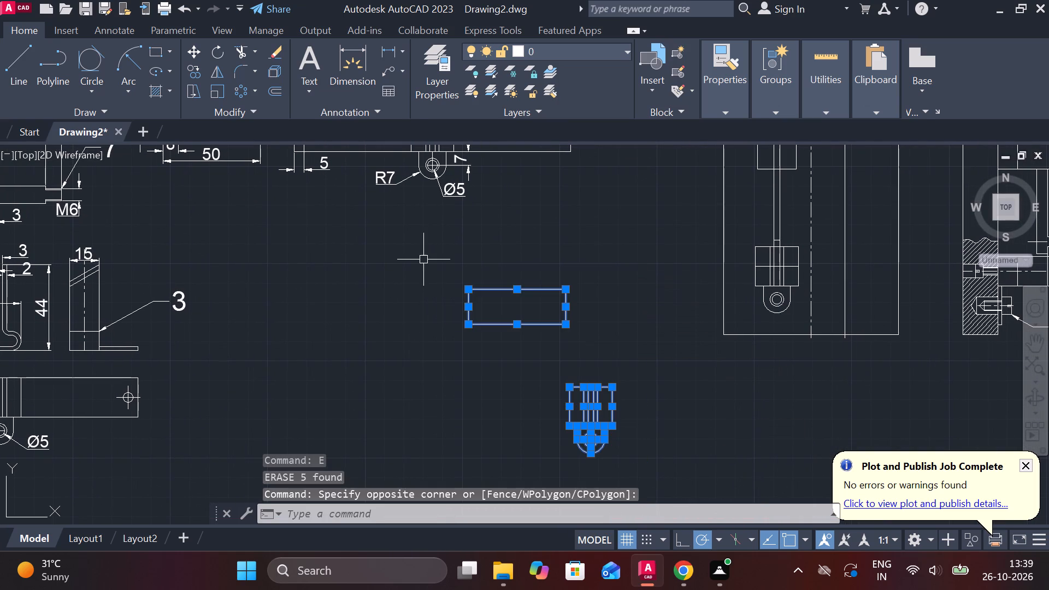
text(E)
key(space)
Examine the numbered part drawings, especially the part 9 screw and its dimensions.
middle_drag(682, 247, 504, 287)
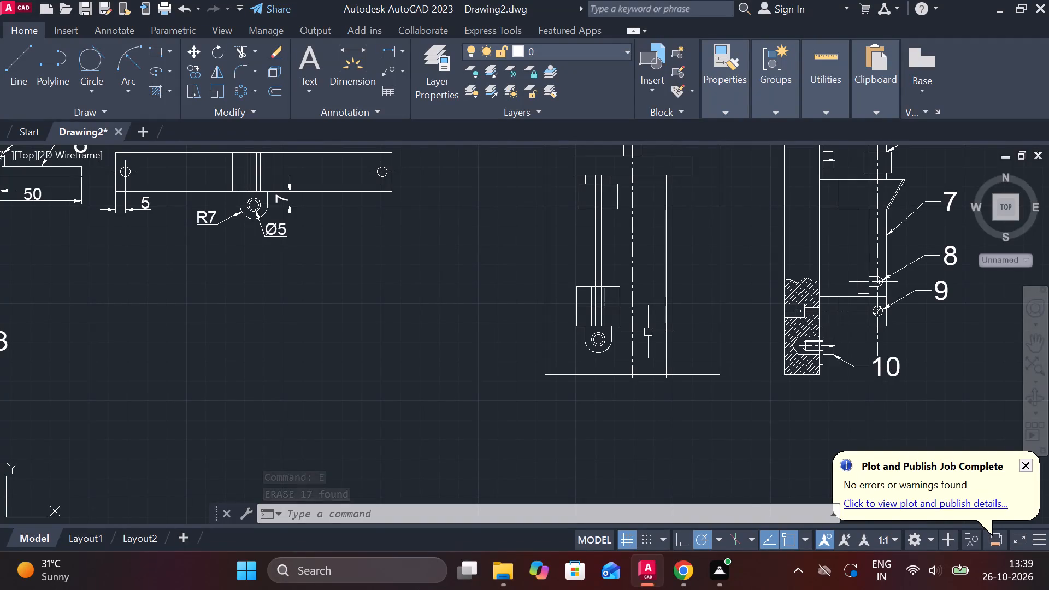
middle_drag(444, 262, 459, 264)
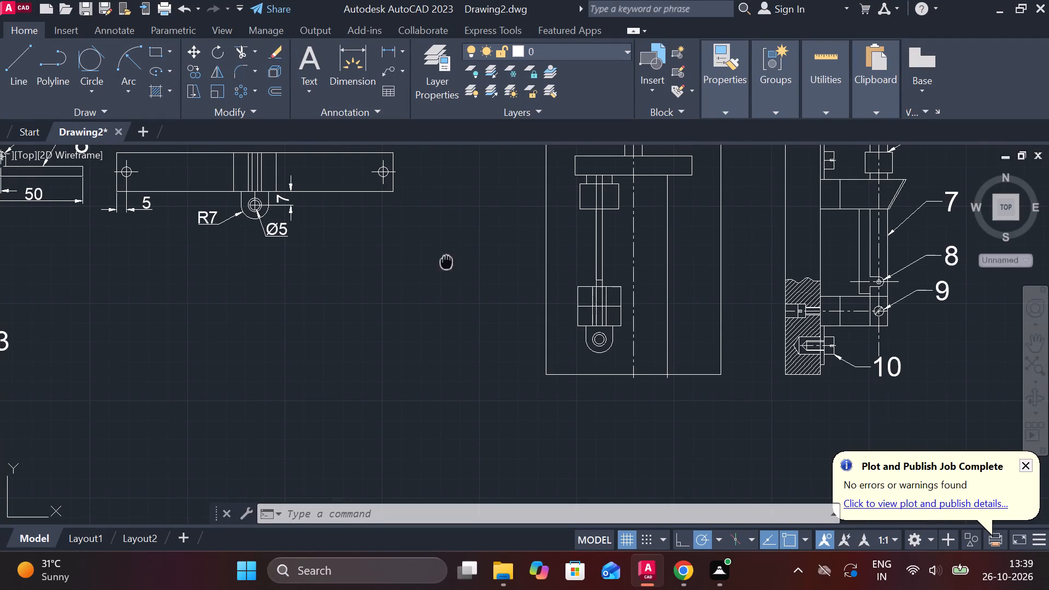
middle_drag(459, 264, 648, 392)
middle_drag(525, 316, 629, 357)
middle_drag(461, 286, 508, 296)
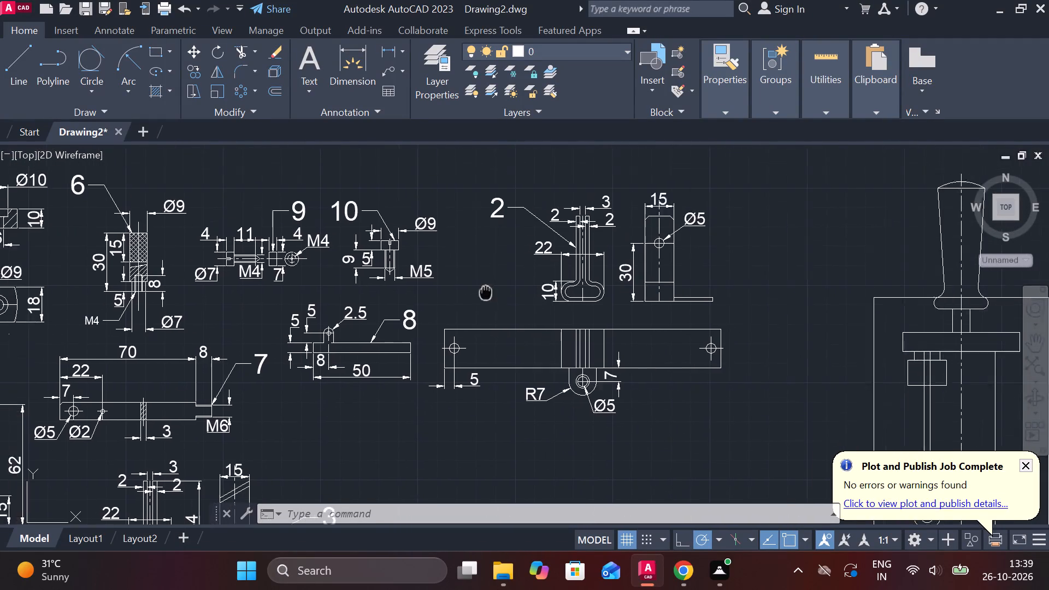
middle_drag(508, 296, 637, 311)
scroll(542, 309, up, 1)
middle_drag(376, 291, 396, 294)
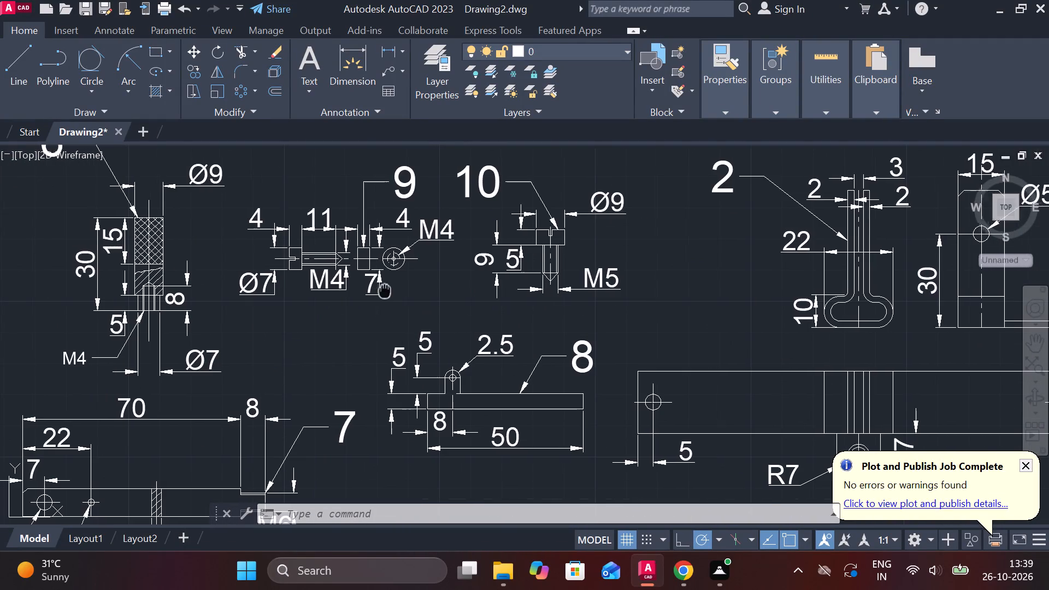
middle_drag(396, 294, 526, 325)
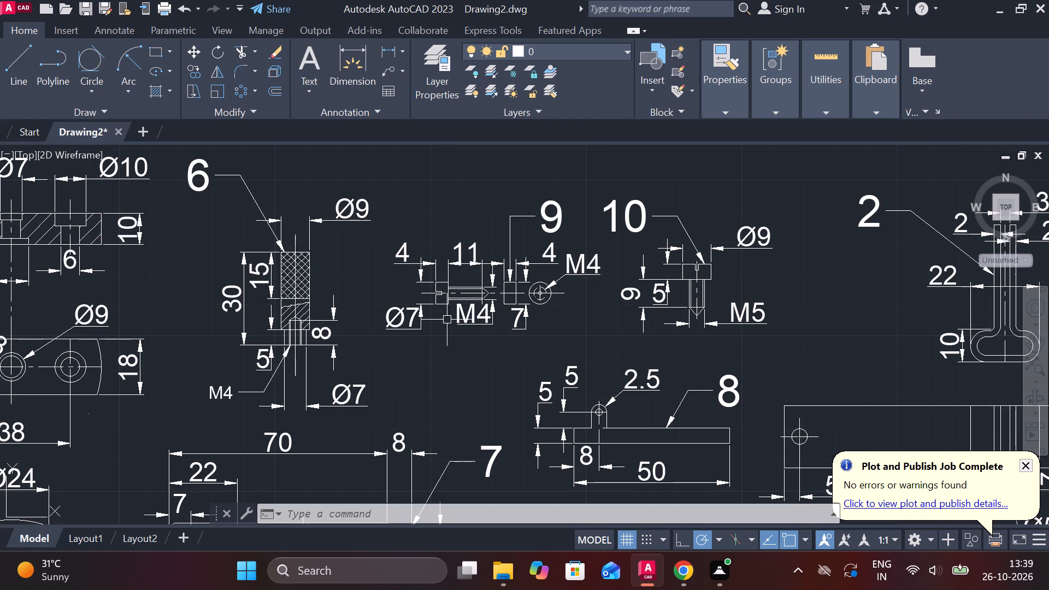
scroll(439, 310, up, 3)
scroll(559, 292, down, 2)
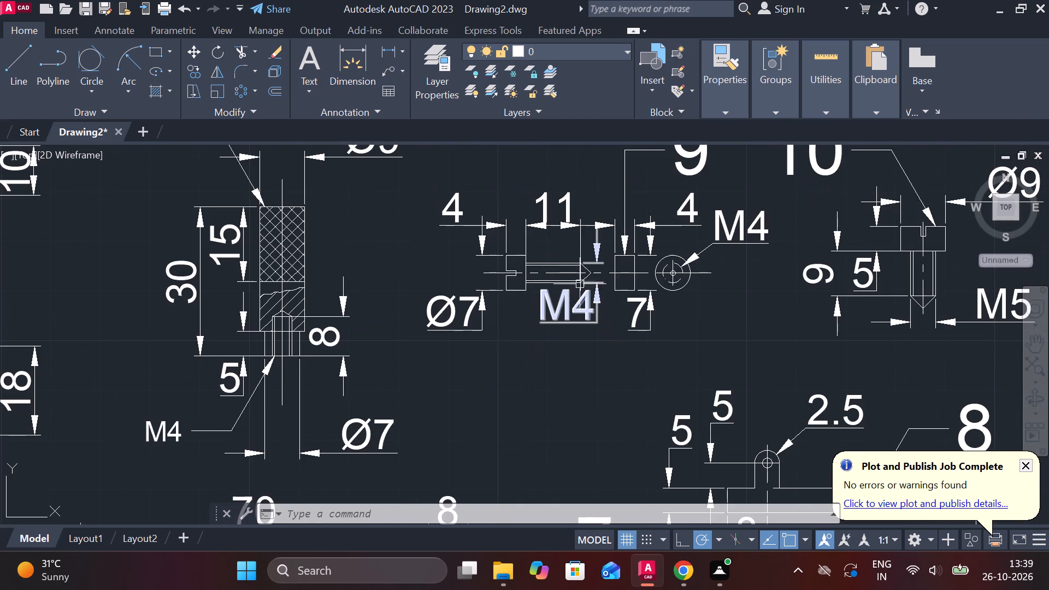
scroll(593, 281, up, 1)
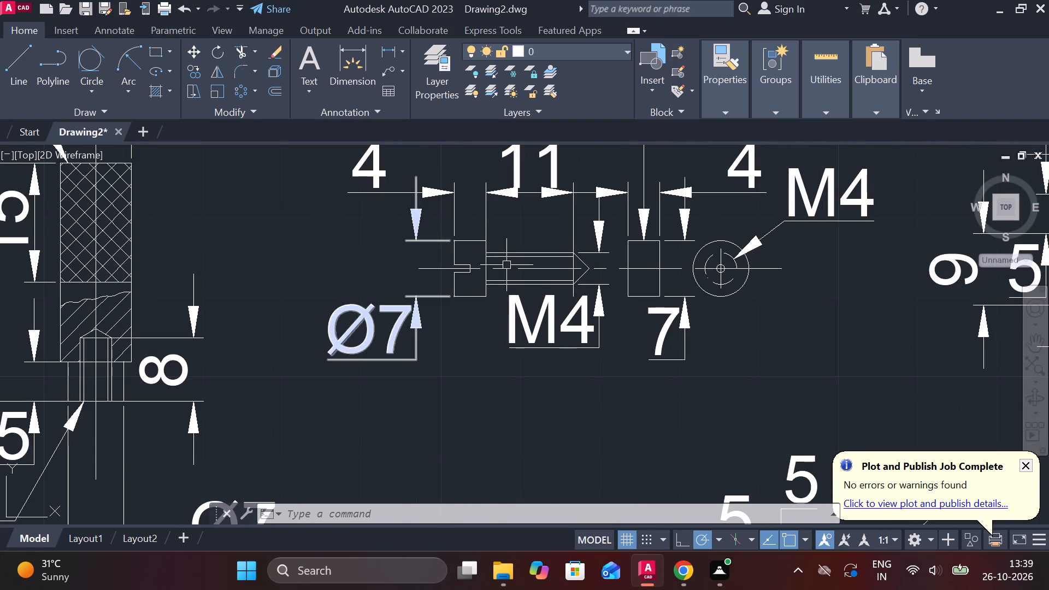
scroll(566, 283, down, 2)
Copy the slotted head of screw 10 with its centre line from the side view to the empty area left of the front view.
middle_drag(649, 314, 308, 231)
scroll(529, 285, down, 2)
scroll(722, 320, down, 1)
middle_drag(746, 322, 573, 316)
scroll(801, 334, up, 4)
middle_drag(752, 400, 798, 191)
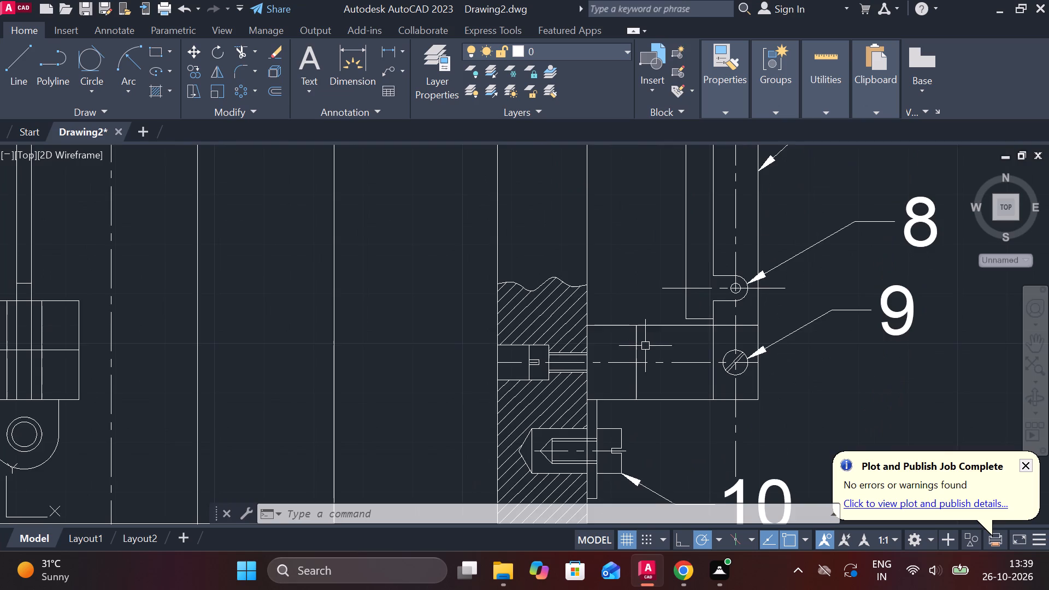
middle_drag(646, 349, 694, 276)
scroll(668, 364, up, 2)
click(669, 345)
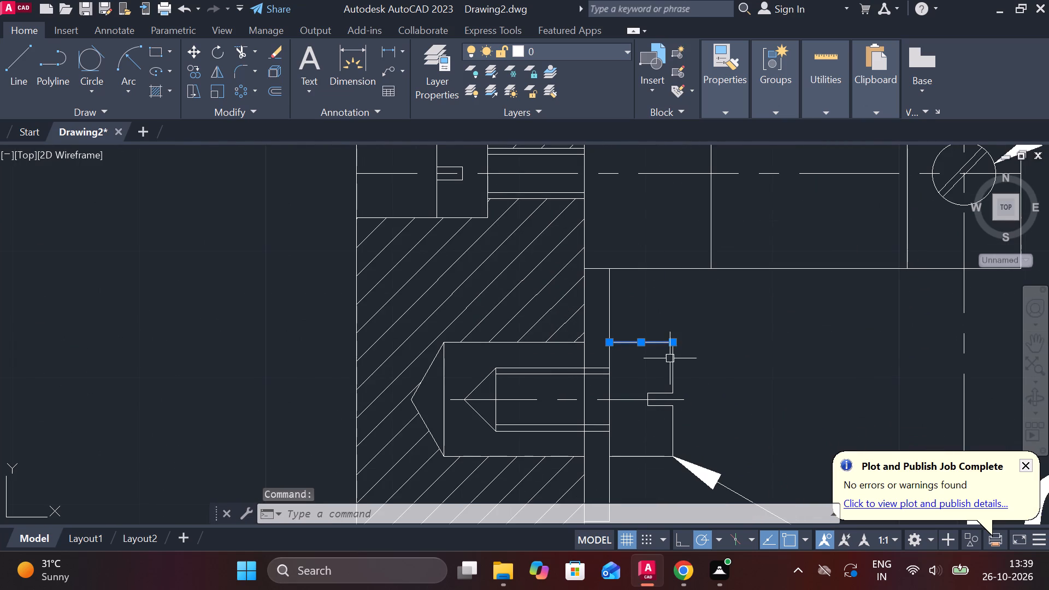
click(671, 359)
click(645, 458)
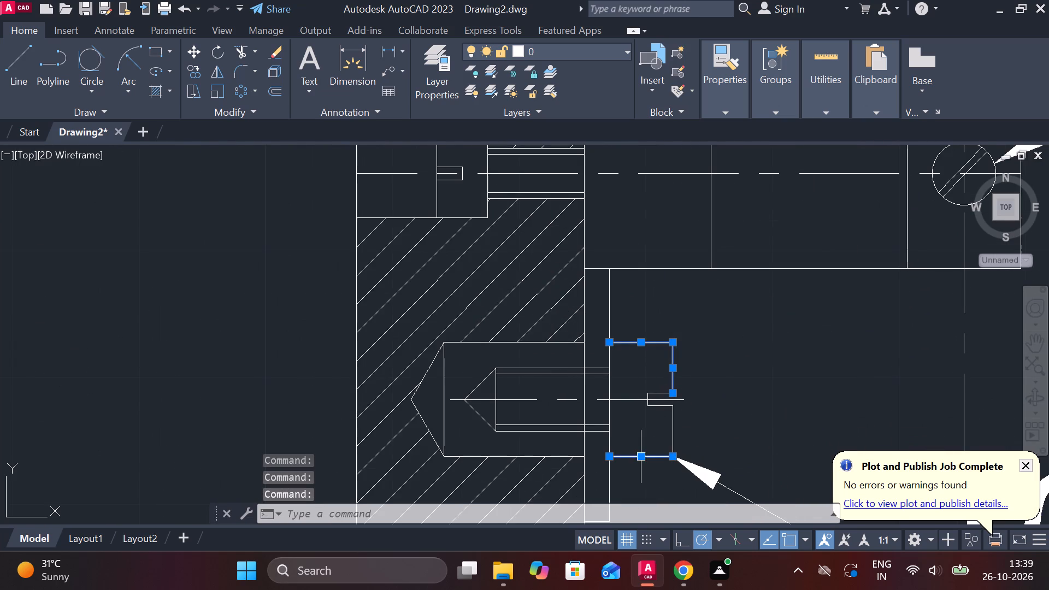
click(650, 404)
click(652, 392)
scroll(663, 392, up, 2)
click(628, 416)
click(627, 422)
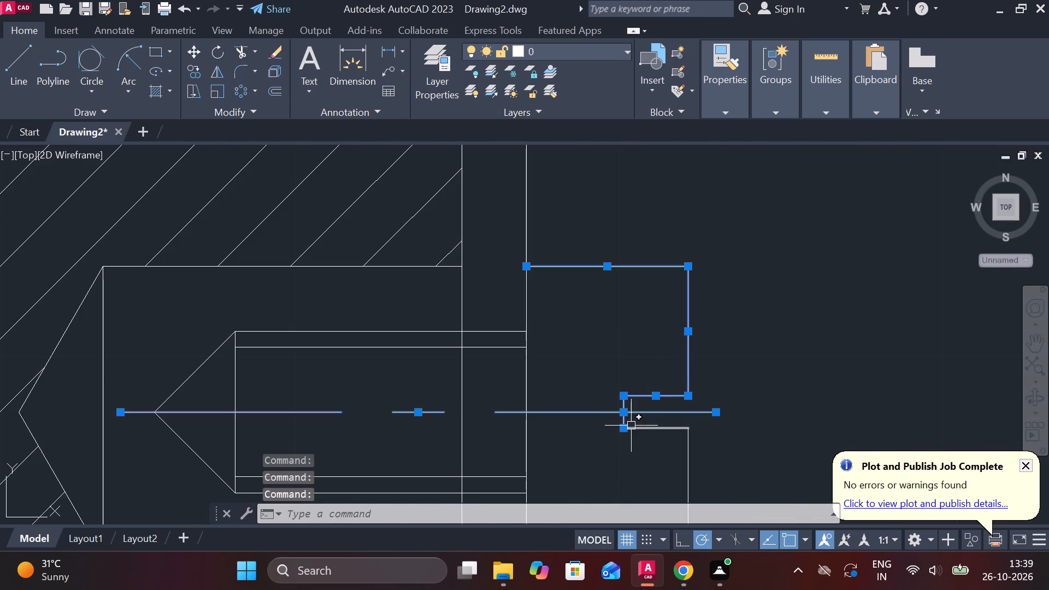
click(686, 466)
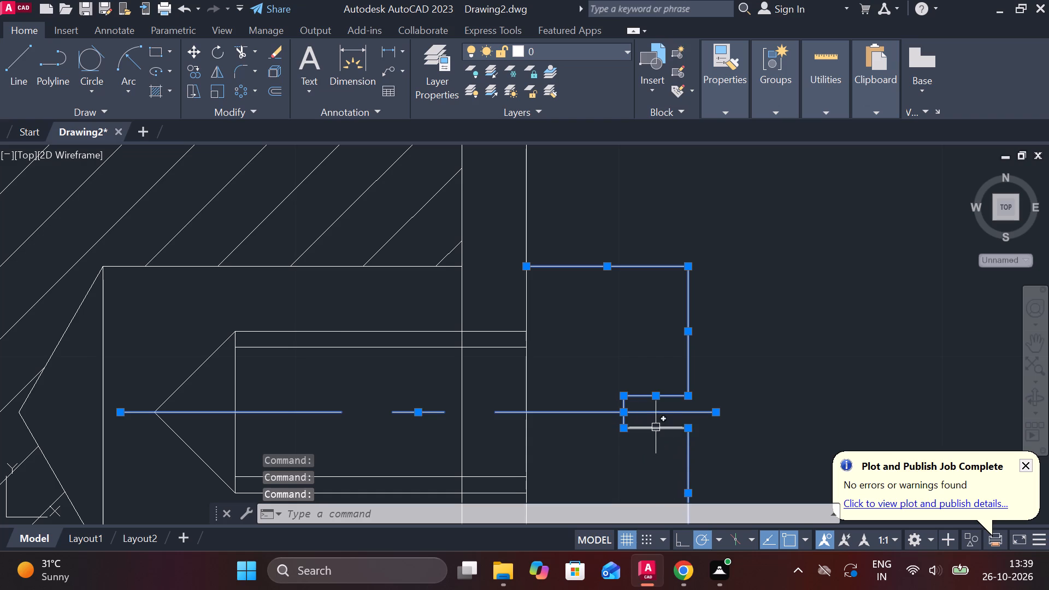
click(656, 426)
scroll(736, 418, down, 1)
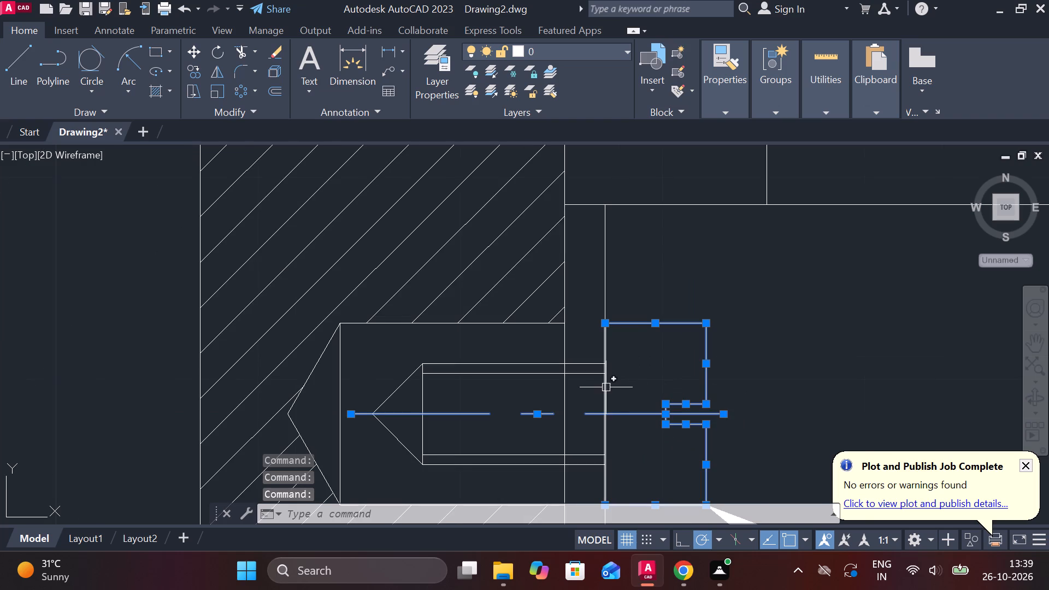
click(605, 388)
scroll(642, 377, down, 1)
text(CO)
key(Return)
click(736, 342)
scroll(768, 339, down, 2)
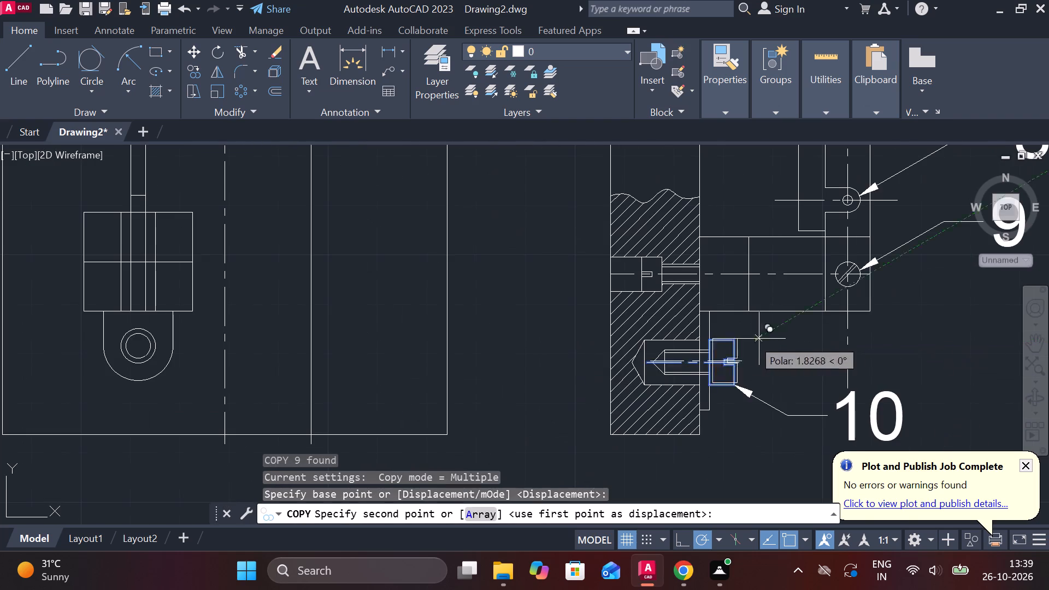
middle_drag(593, 332, 742, 328)
scroll(484, 324, down, 1)
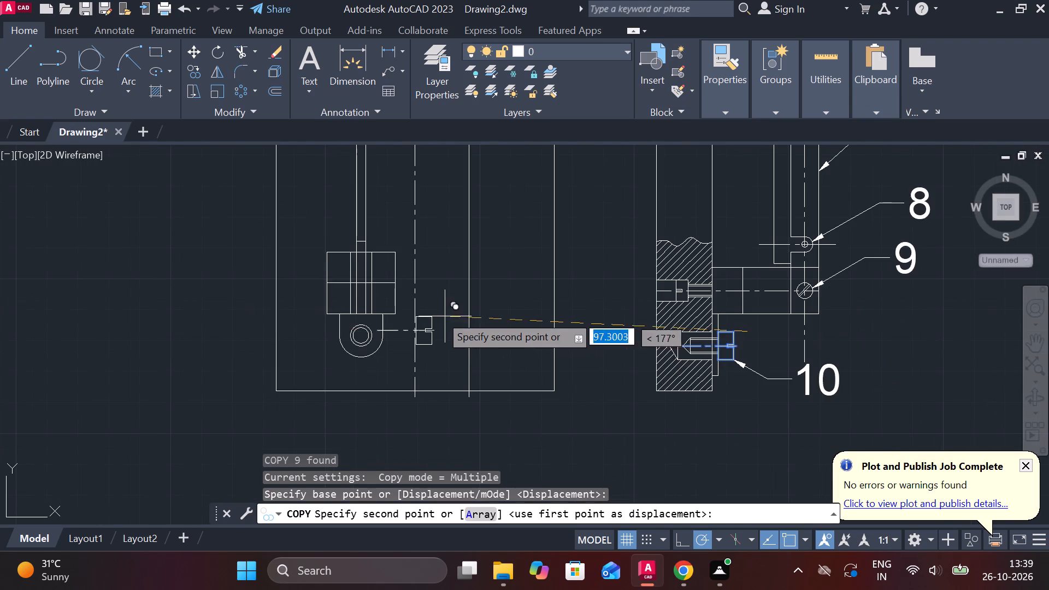
scroll(390, 280, up, 1)
middle_drag(431, 284, 608, 271)
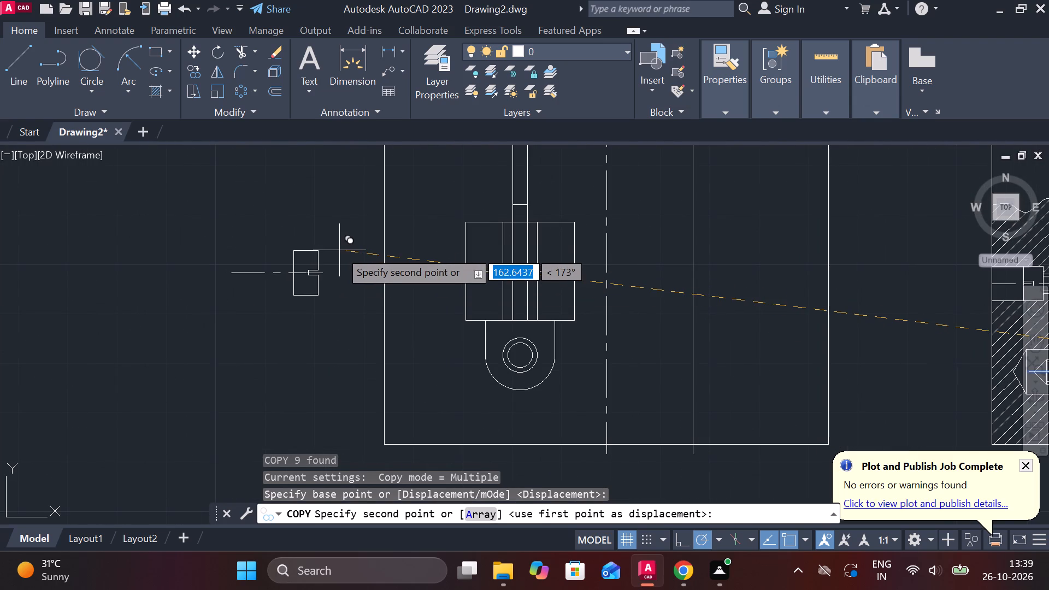
click(339, 250)
key(Escape)
Erase the centre line of the copied screw head.
middle_drag(274, 258, 400, 263)
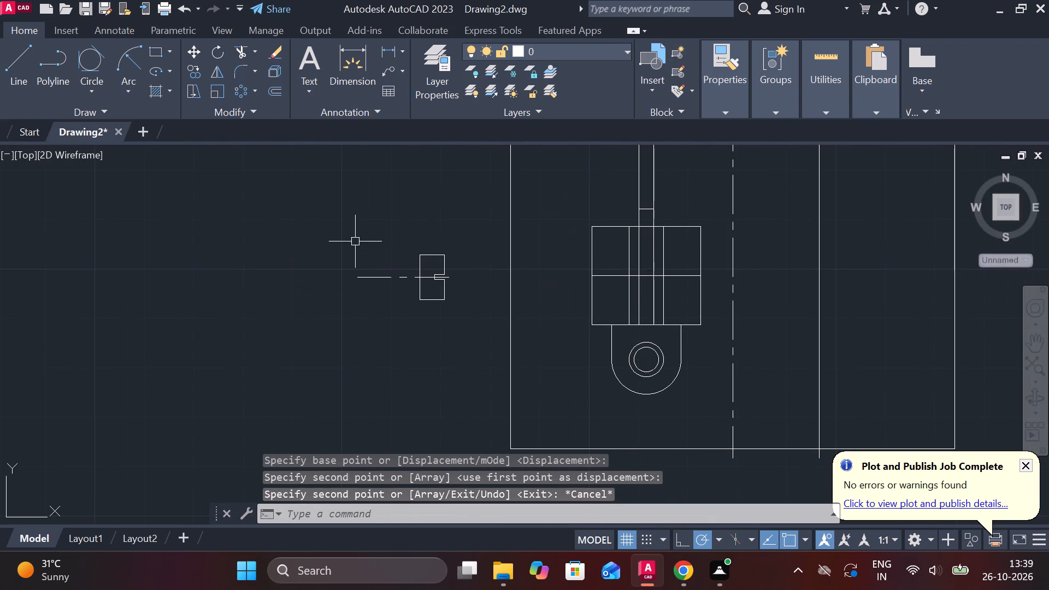
drag(341, 239, 349, 245)
key(Escape)
click(381, 275)
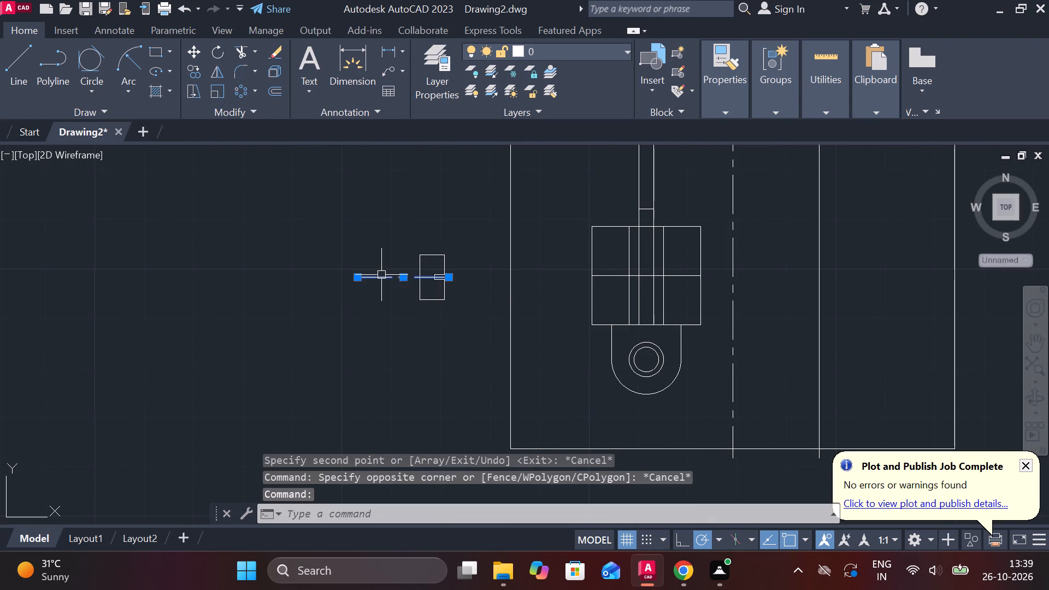
text(E)
key(space)
Rotate the copied screw head 180 degrees about its lower-left corner so its slot faces left.
drag(404, 216, 430, 281)
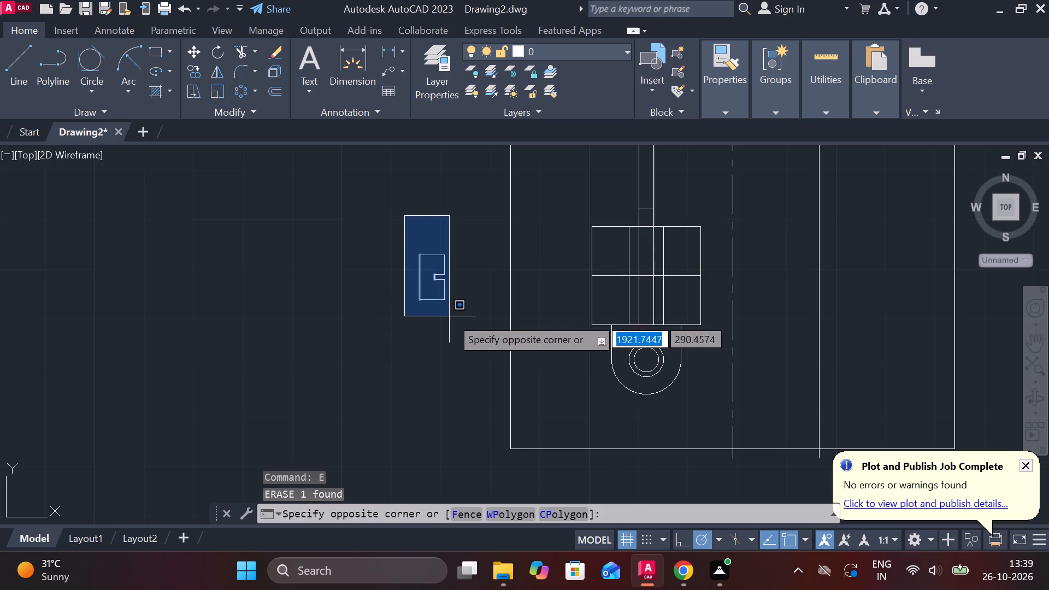
click(461, 333)
click(213, 51)
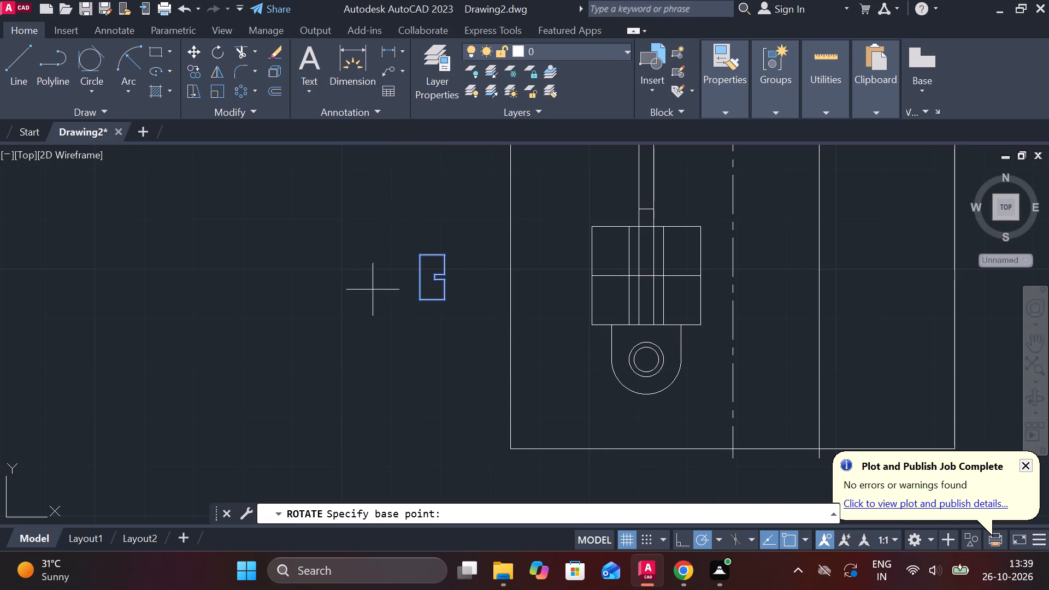
click(415, 300)
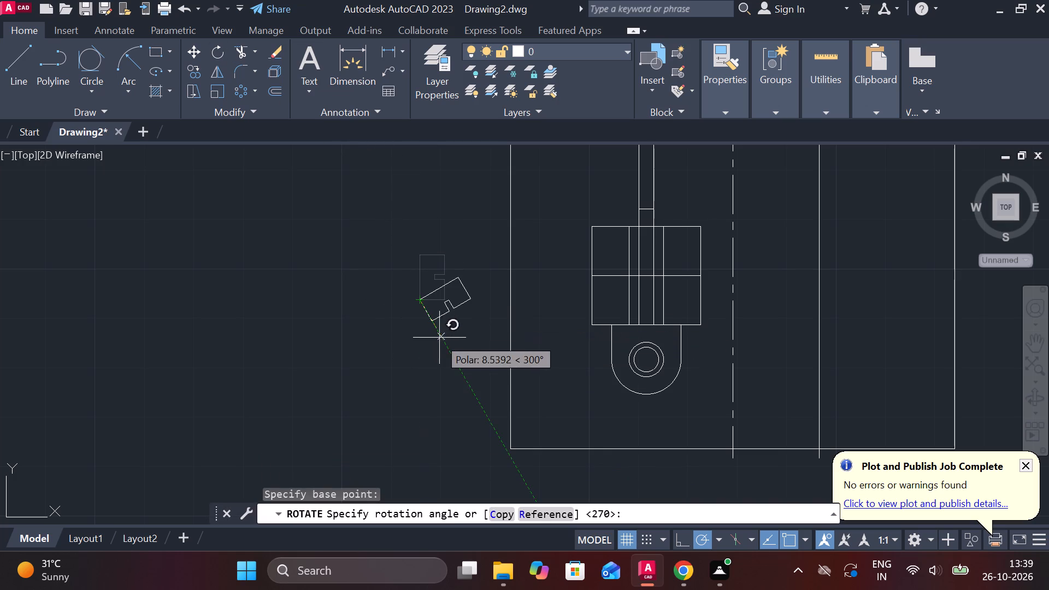
click(318, 294)
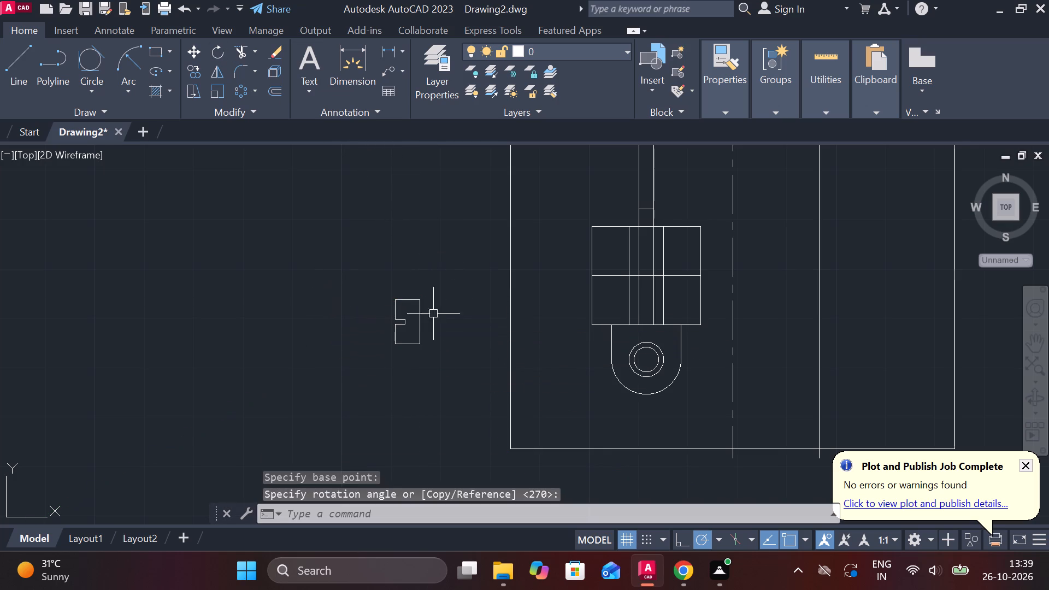
key(Escape)
Move the rotated screw head by its slot midpoint onto the lower block's horizontal mid-line in the front view.
drag(381, 273, 409, 327)
click(453, 405)
key(m)
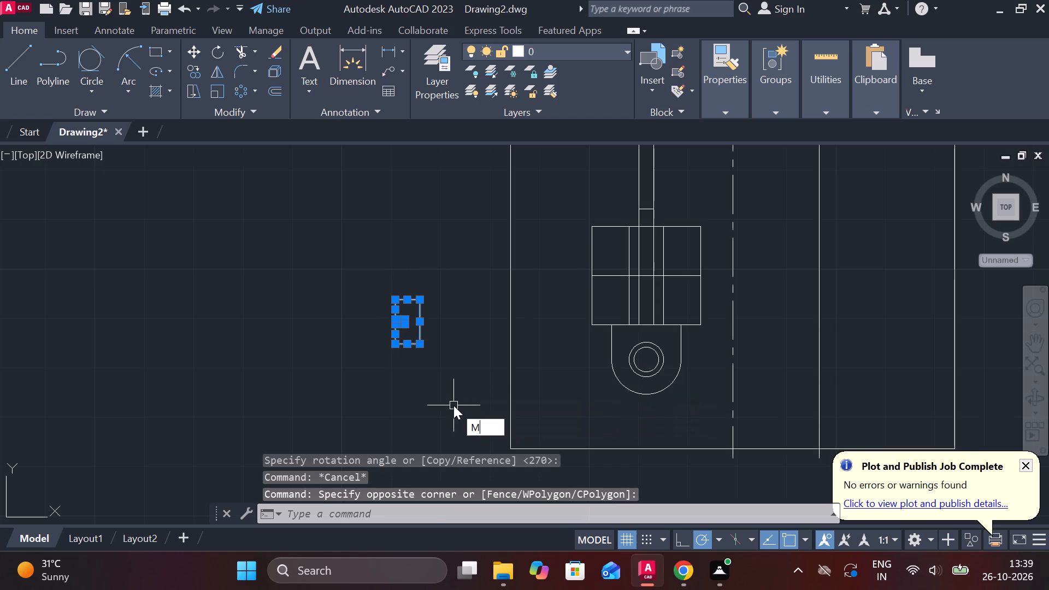
key(Return)
scroll(444, 322, up, 2)
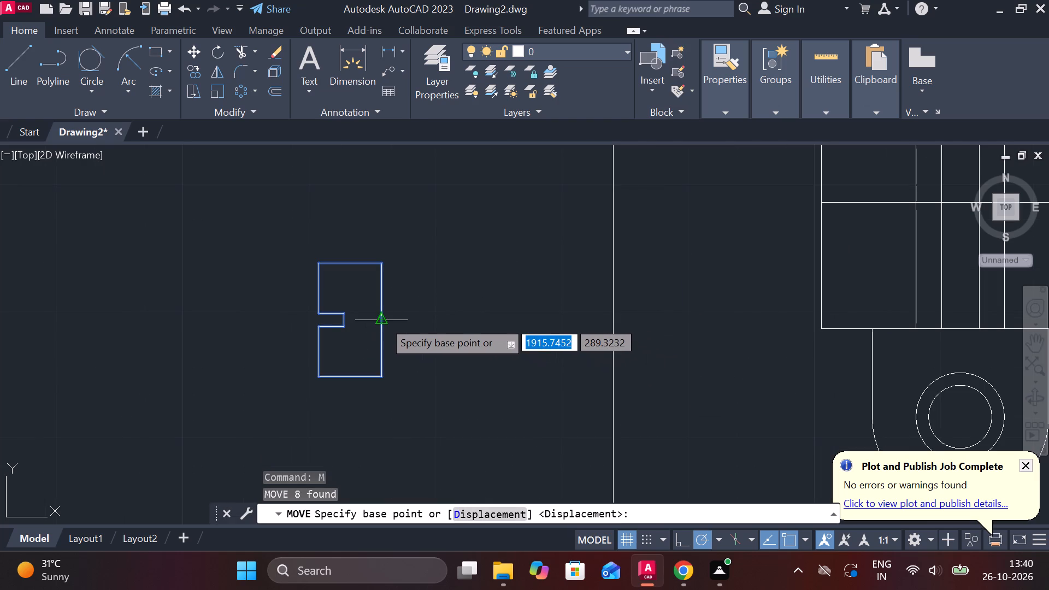
click(339, 322)
middle_drag(604, 337, 422, 391)
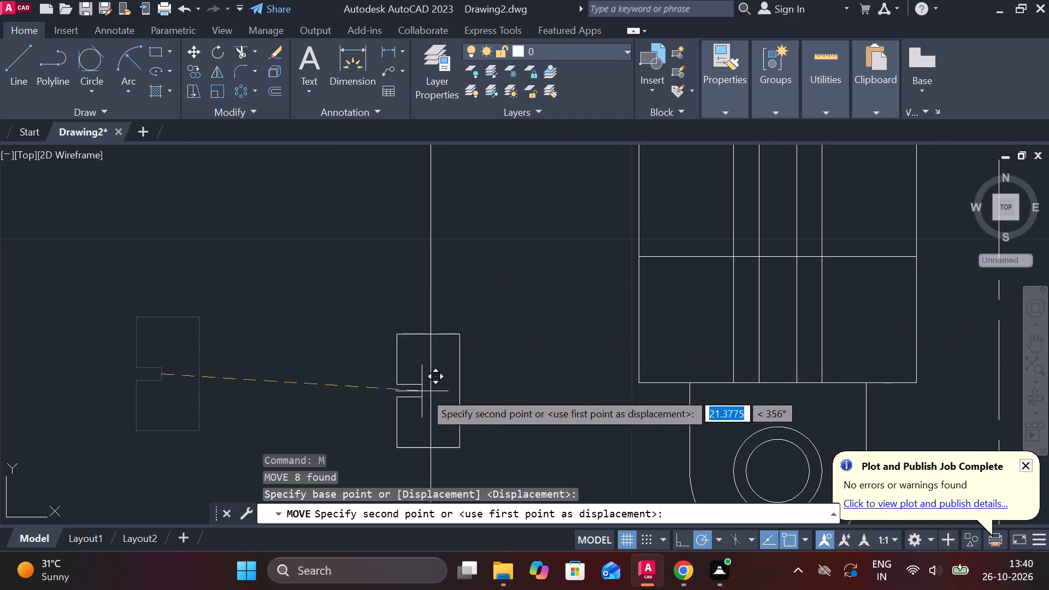
scroll(634, 329, down, 1)
middle_drag(632, 339, 551, 416)
scroll(564, 365, up, 2)
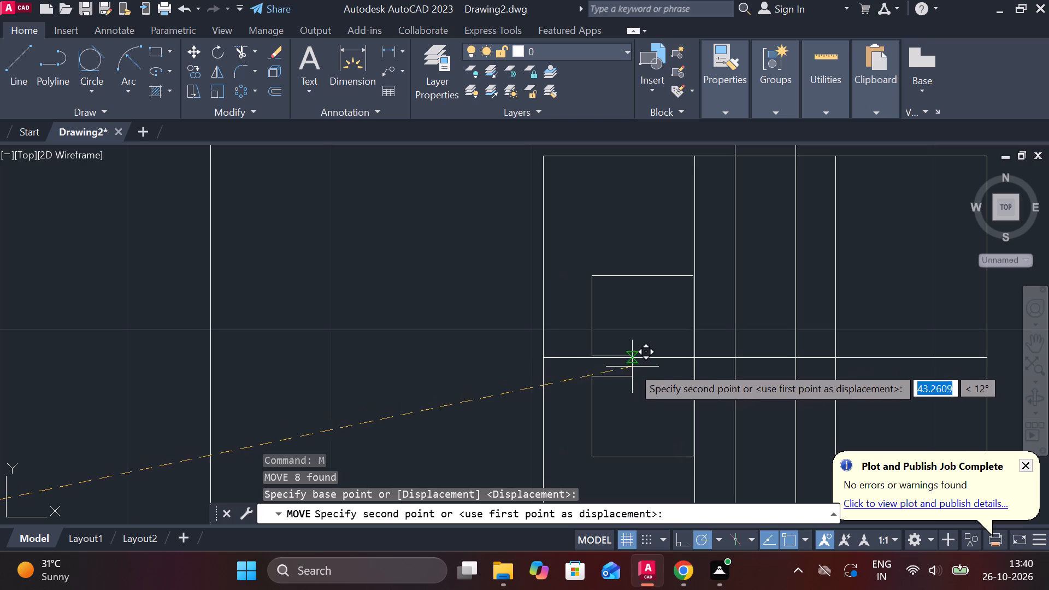
click(603, 359)
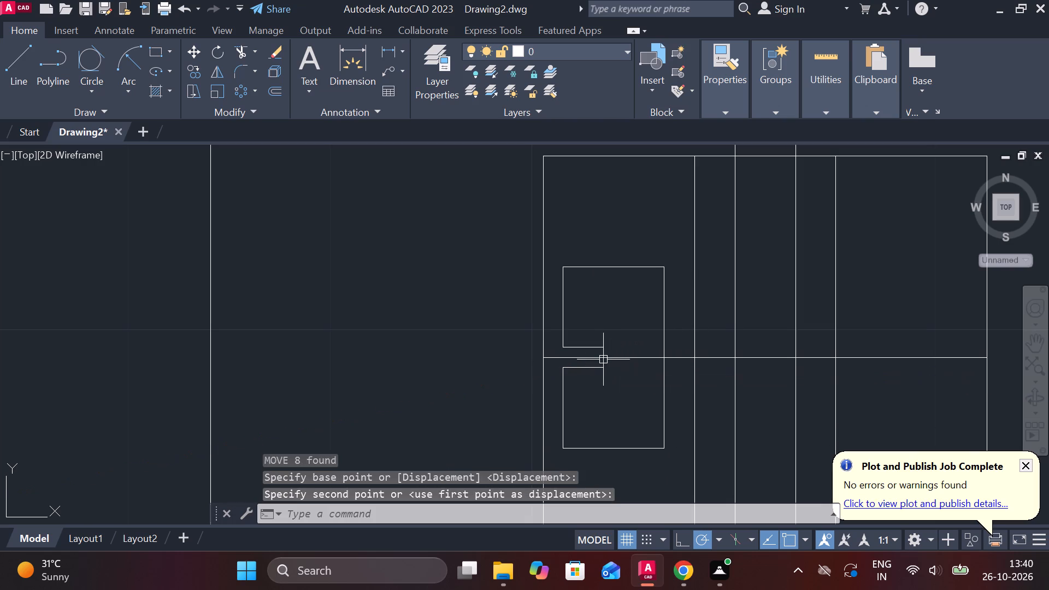
key(Escape)
Move the screw head along the mid-line so its flat edge meets the lower block's left inner vertical line.
drag(556, 250, 575, 282)
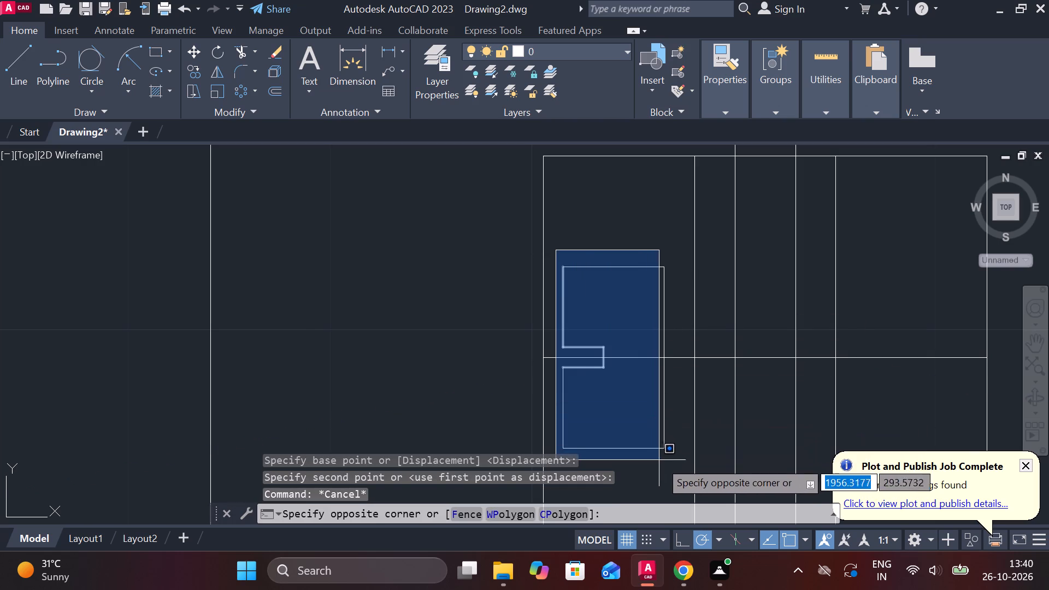
click(668, 465)
key(m)
key(Return)
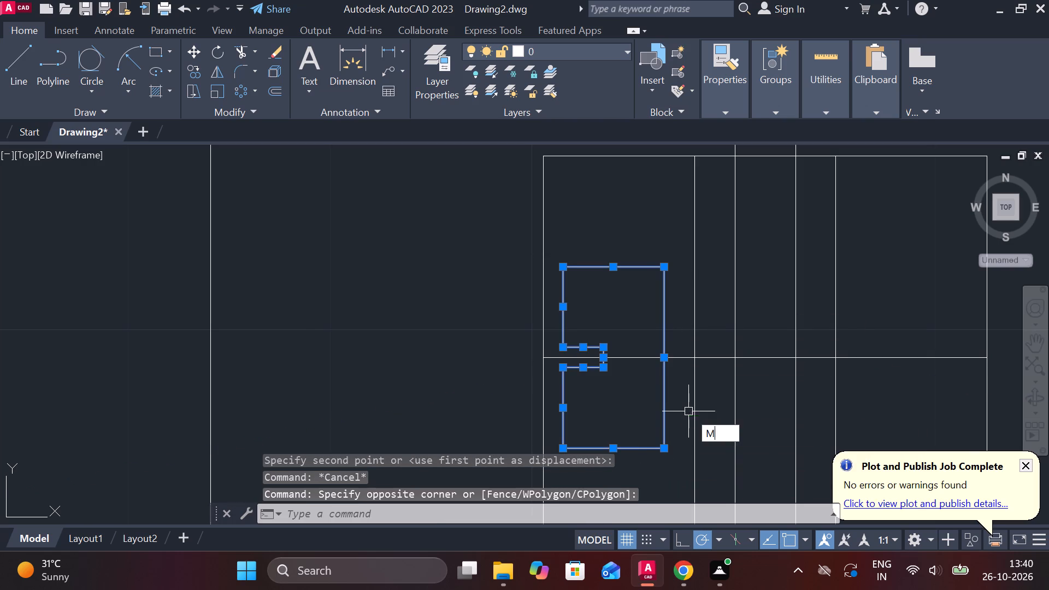
click(662, 364)
click(693, 361)
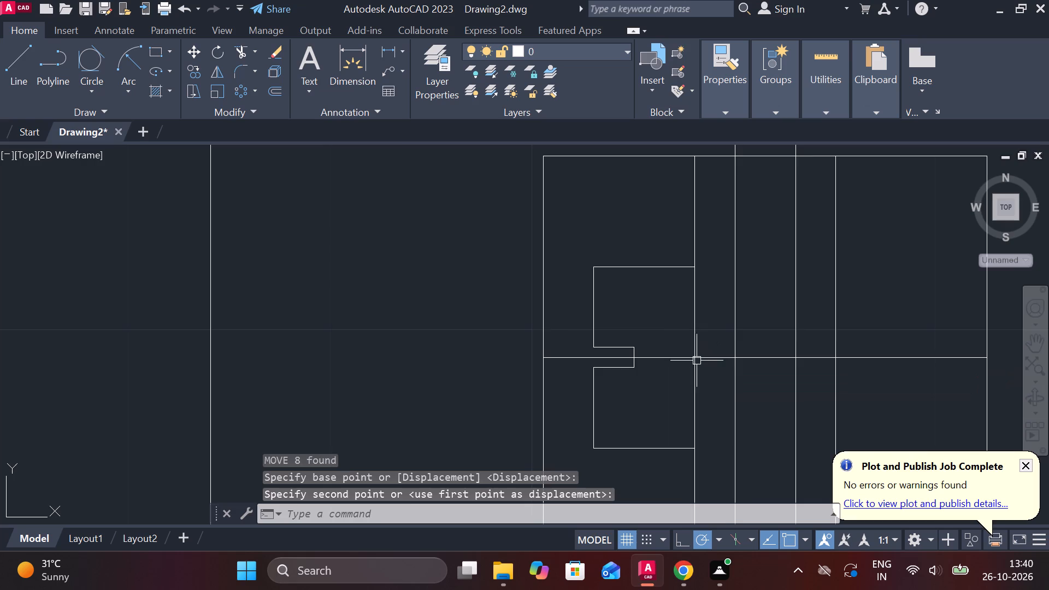
scroll(718, 361, down, 2)
middle_drag(746, 380, 661, 358)
key(Escape)
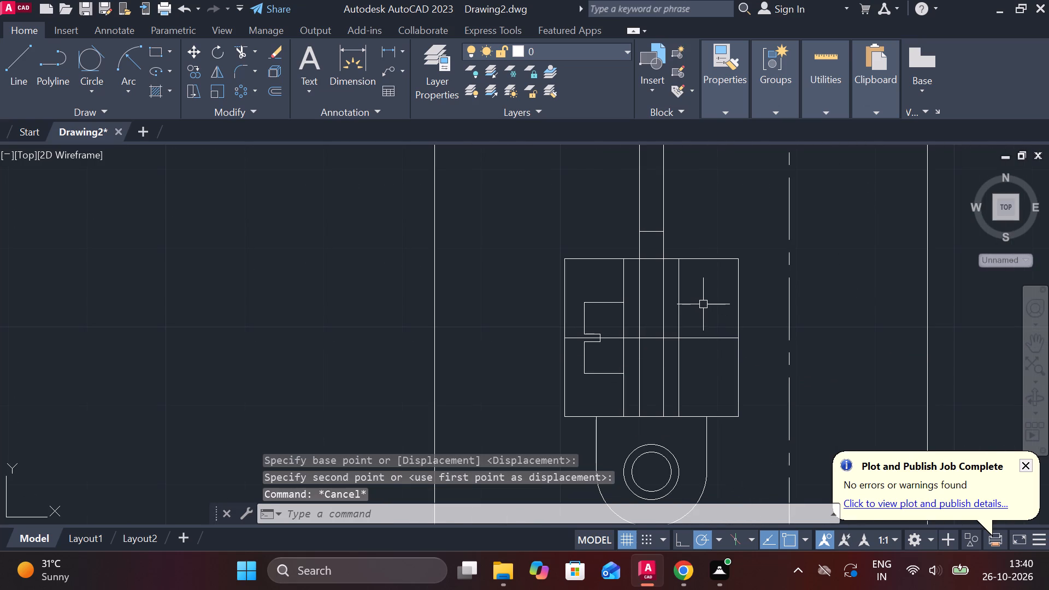
Draw the screw end as a three-sided outline against the lower block's right inner vertical line, level with the screw head's edges.
key(l)
key(Return)
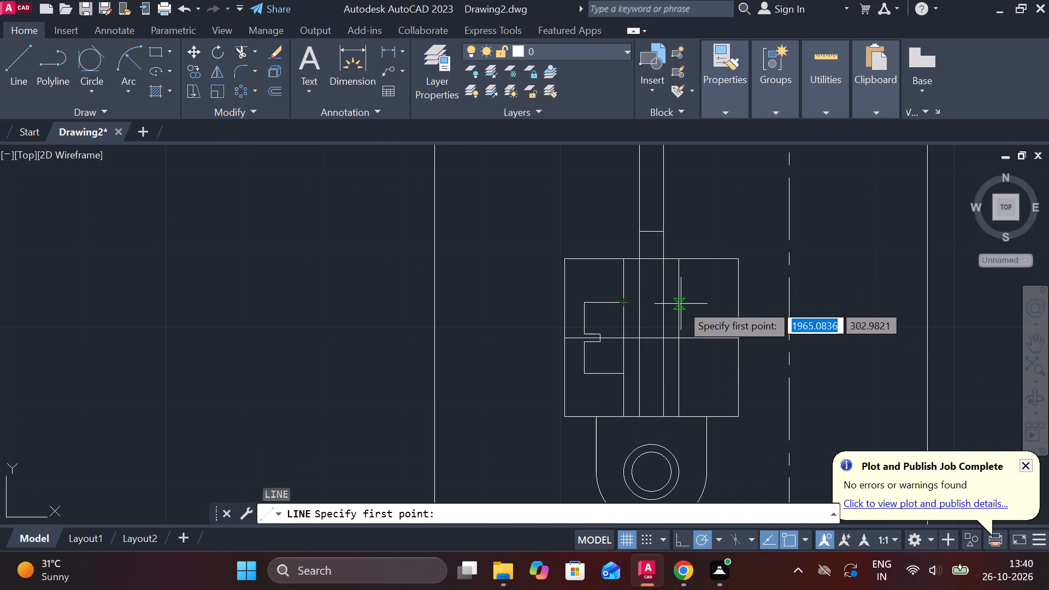
click(681, 304)
click(700, 304)
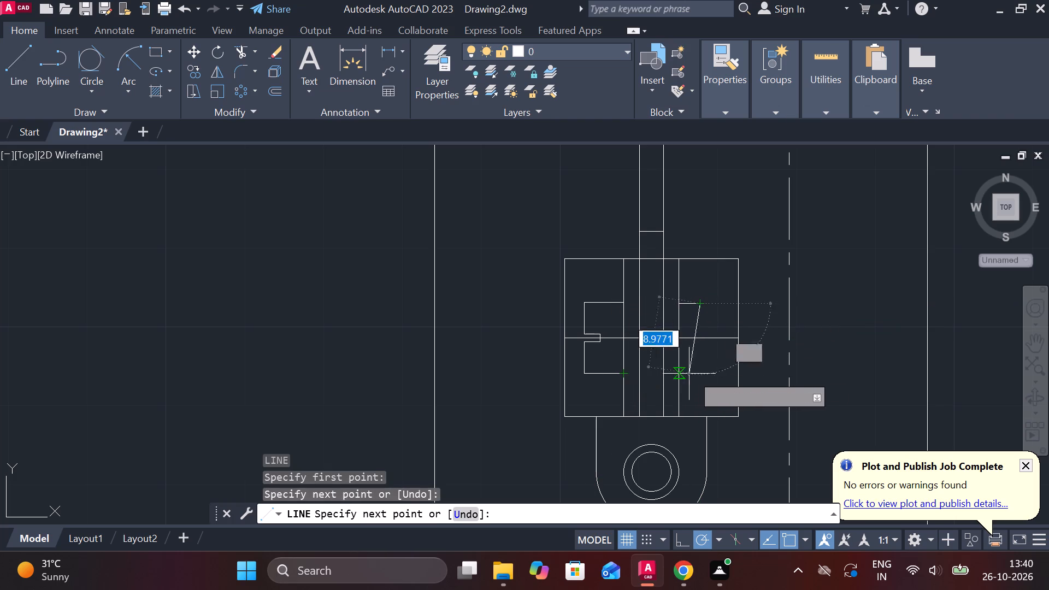
click(693, 373)
click(677, 373)
key(Escape)
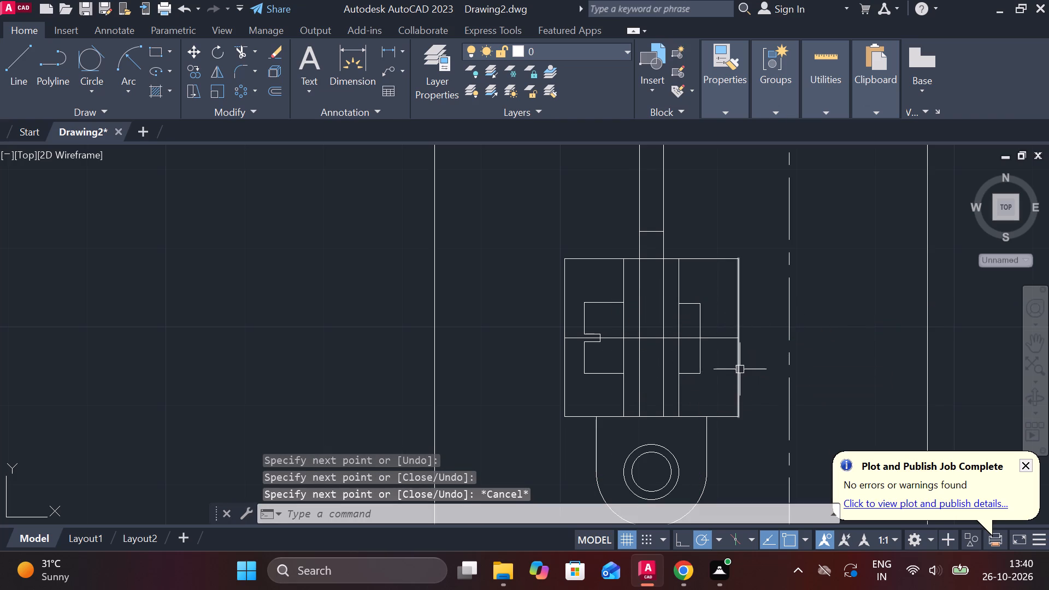
Draw a tab 1 wide and 5 high outward from the rod's right edge, starting at the short horizontal line above the lower block.
scroll(740, 370, down, 2)
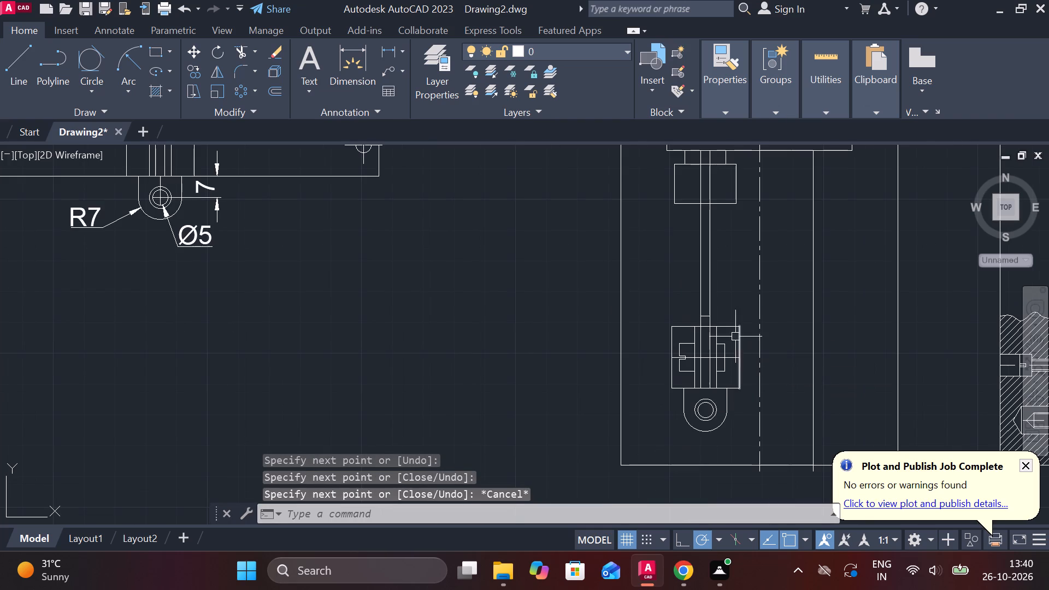
scroll(727, 326, up, 2)
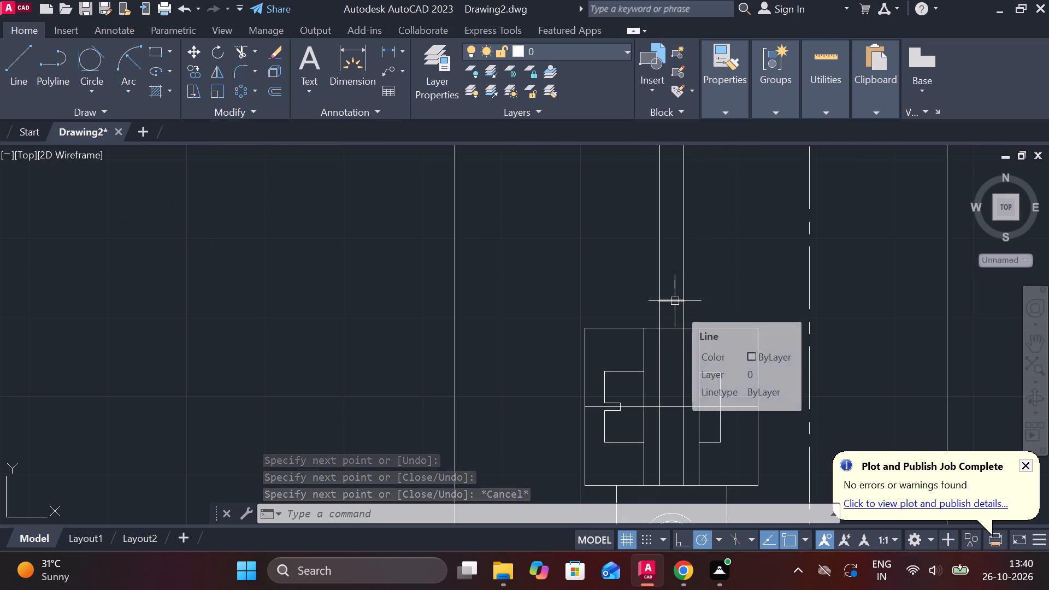
click(675, 301)
key(Escape)
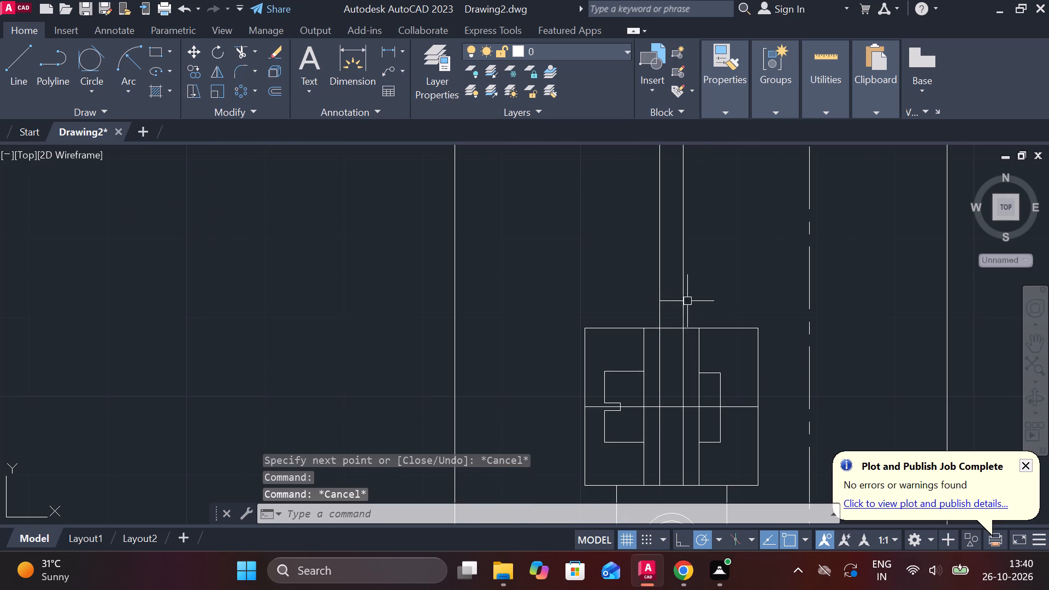
key(l)
key(Return)
click(684, 299)
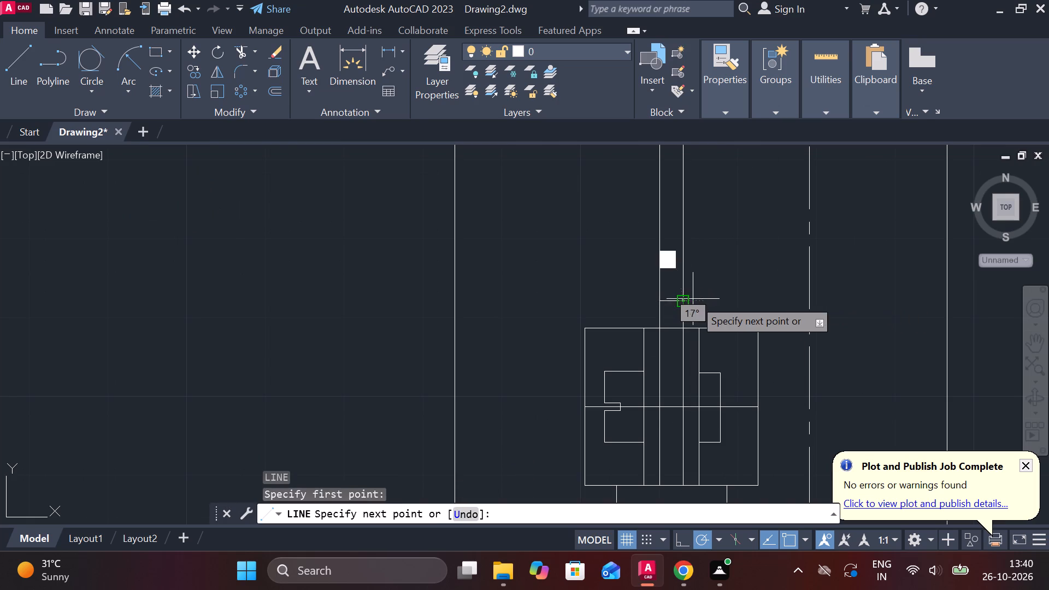
text(1)
key(space)
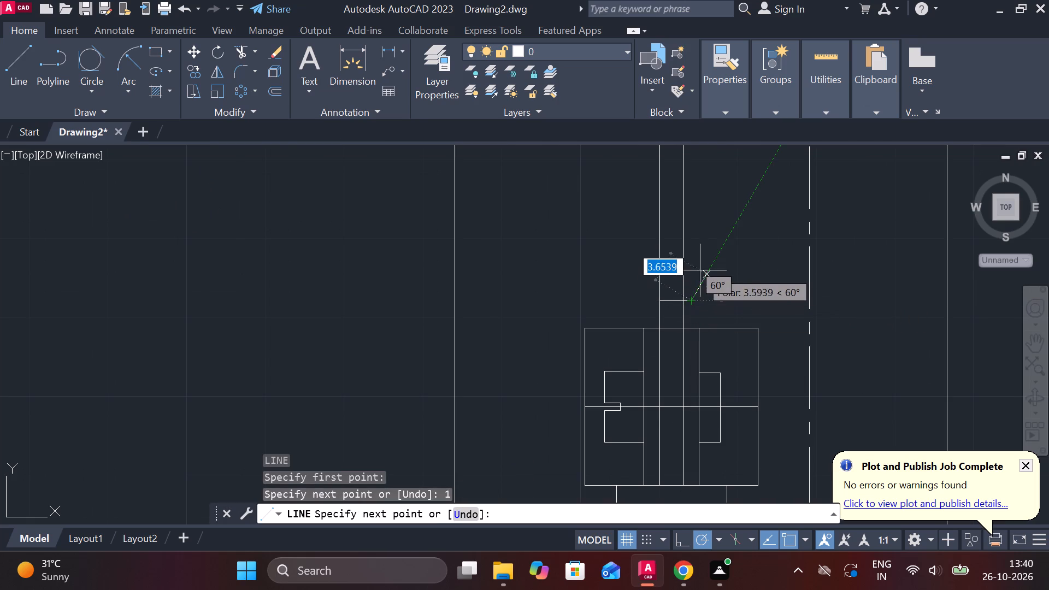
text(5)
key(space)
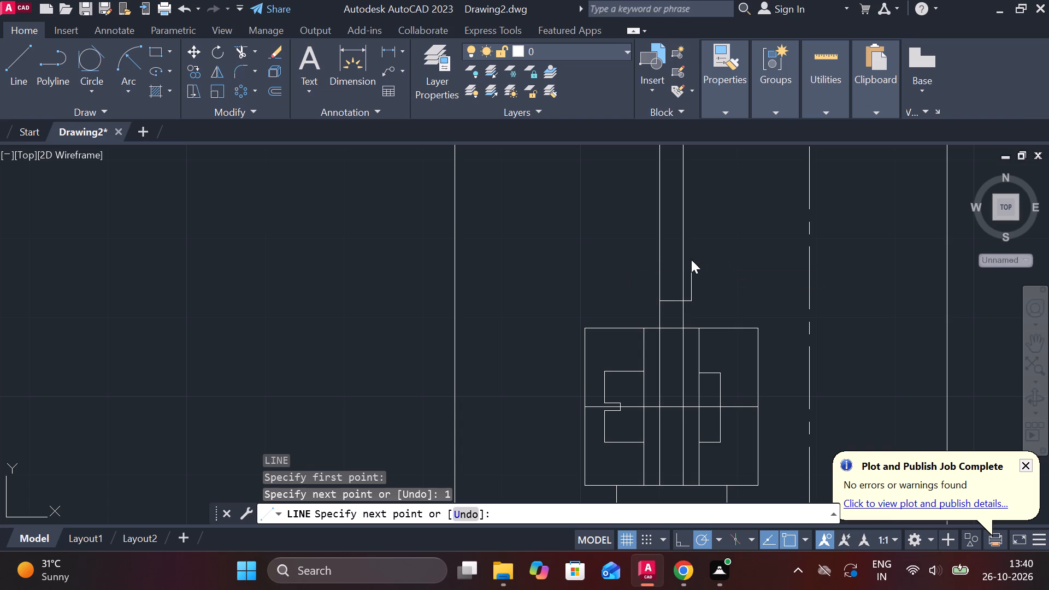
text(1)
key(space)
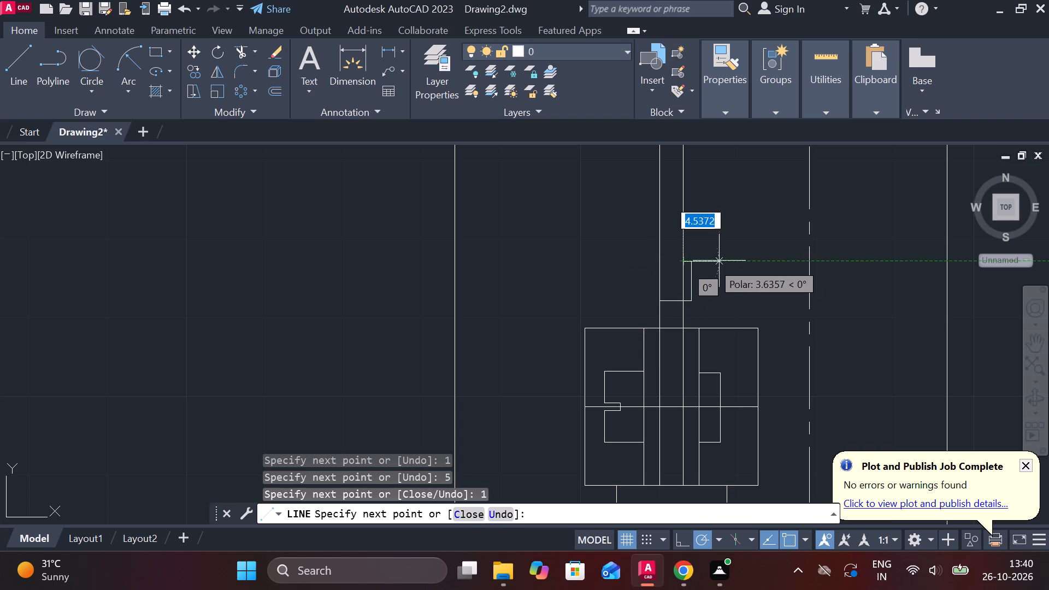
key(Escape)
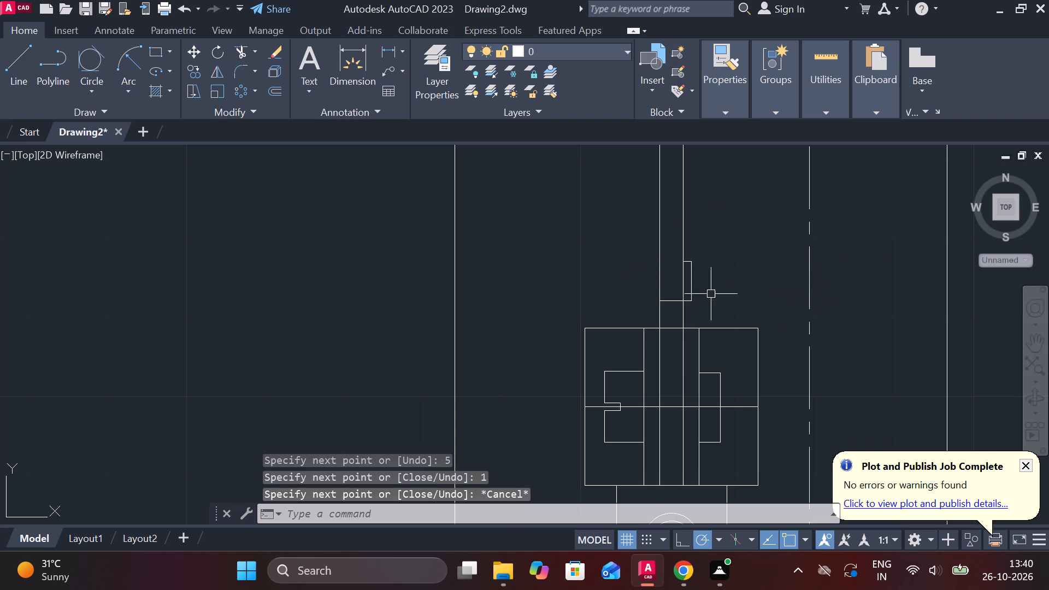
Mirror the tab's three lines about the rod's vertical centre axis, keeping the originals.
click(691, 291)
scroll(693, 265, up, 2)
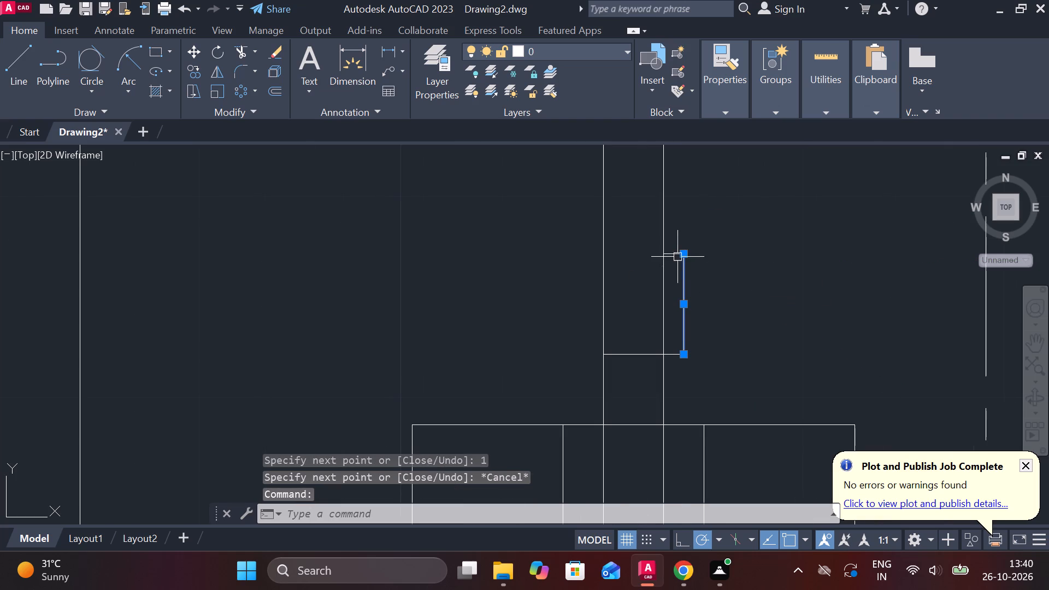
click(677, 256)
click(673, 353)
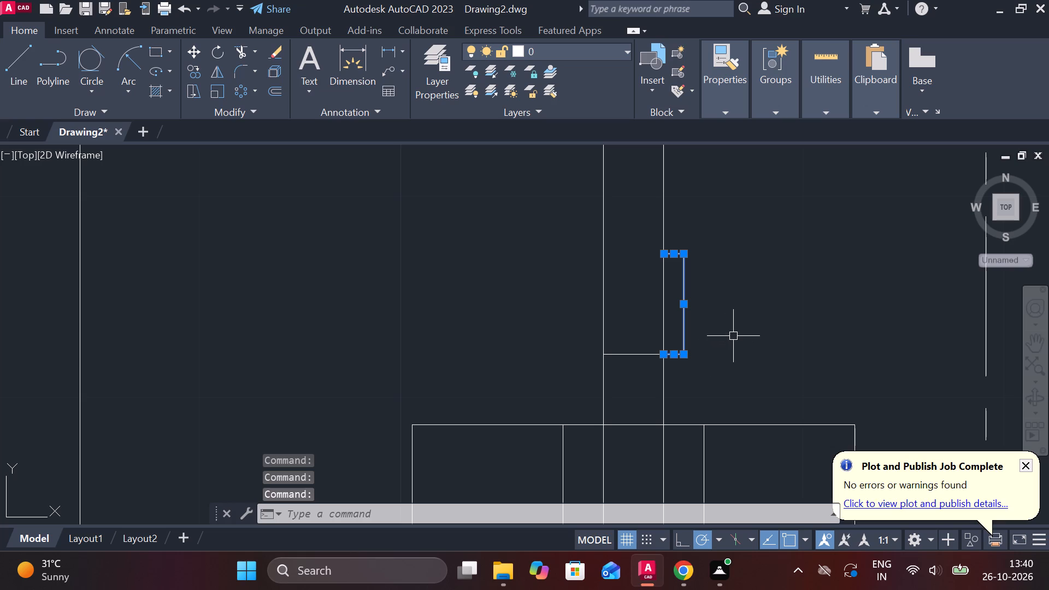
text(MI)
key(Return)
scroll(734, 336, down, 1)
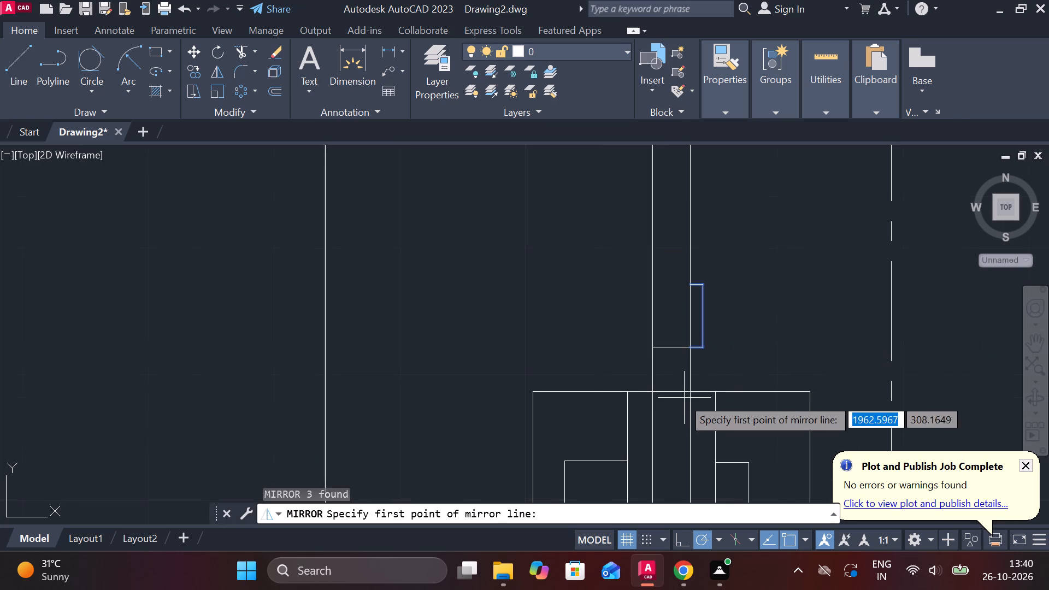
click(675, 397)
scroll(679, 299, down, 2)
middle_drag(667, 346, 657, 429)
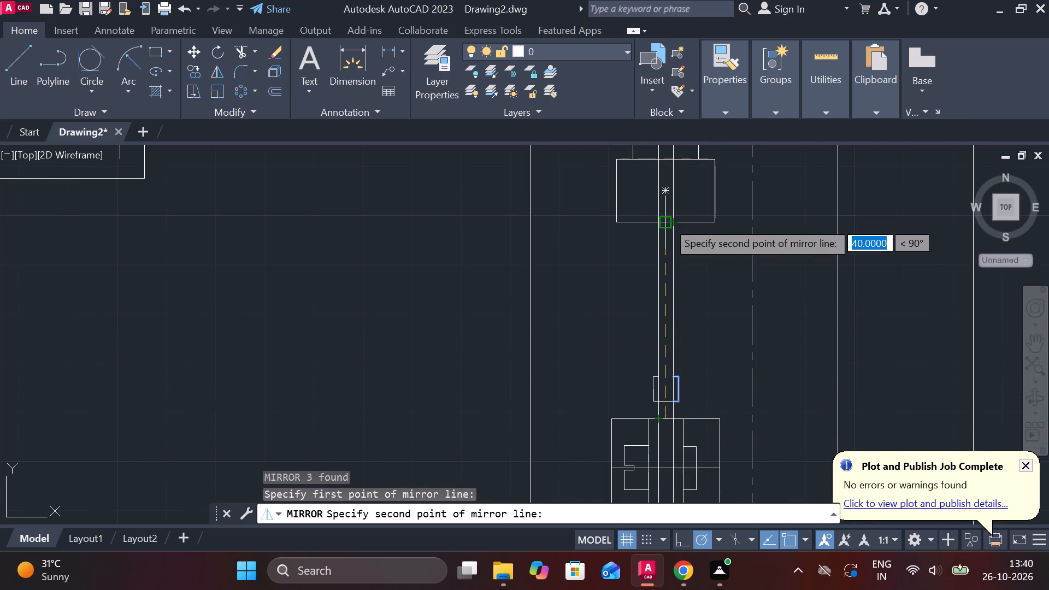
scroll(667, 221, up, 3)
click(659, 221)
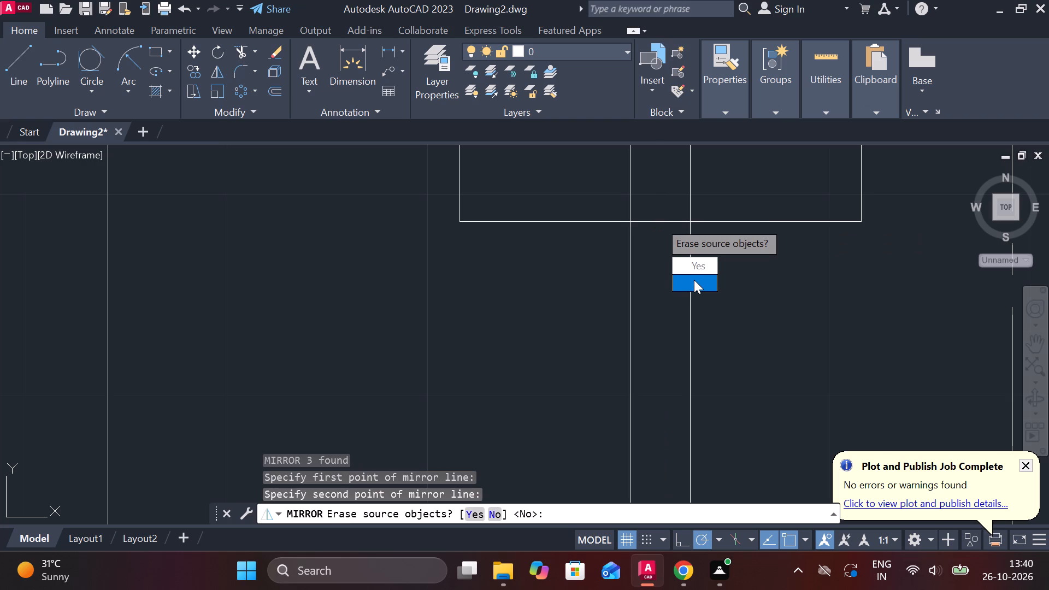
drag(694, 280, 659, 221)
Trim the short horizontal line between the rod's two edges at the base of the tabs.
scroll(669, 225, down, 2)
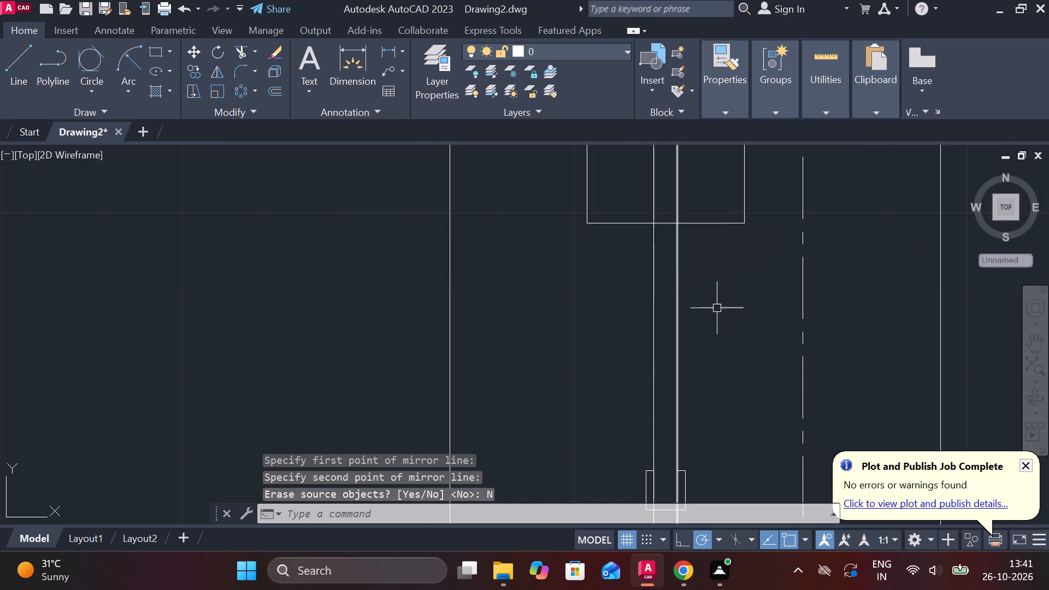
middle_drag(724, 414, 722, 250)
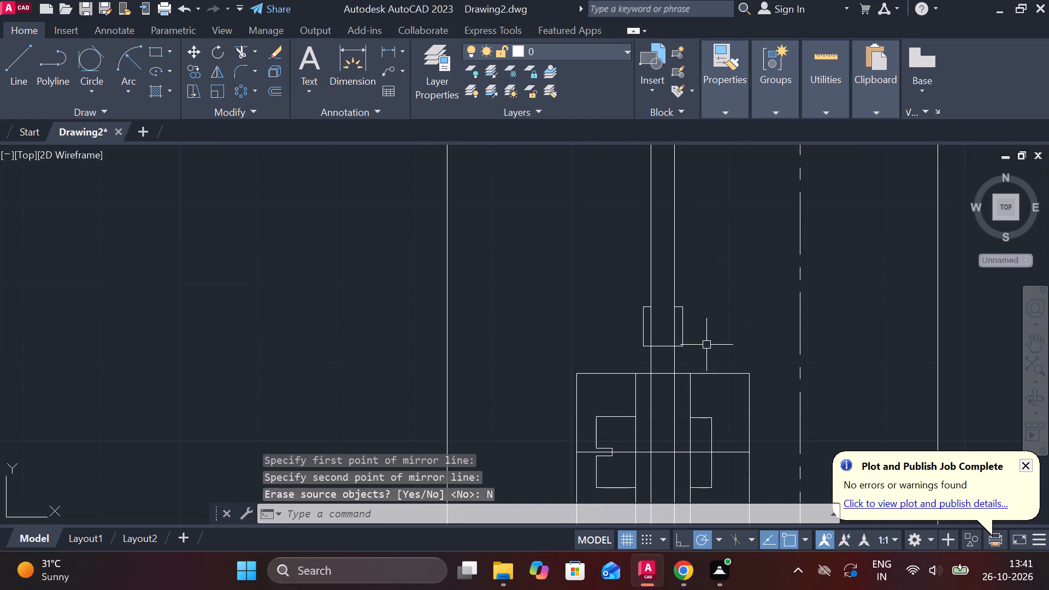
text(TR)
key(space)
click(666, 346)
scroll(680, 341, down, 2)
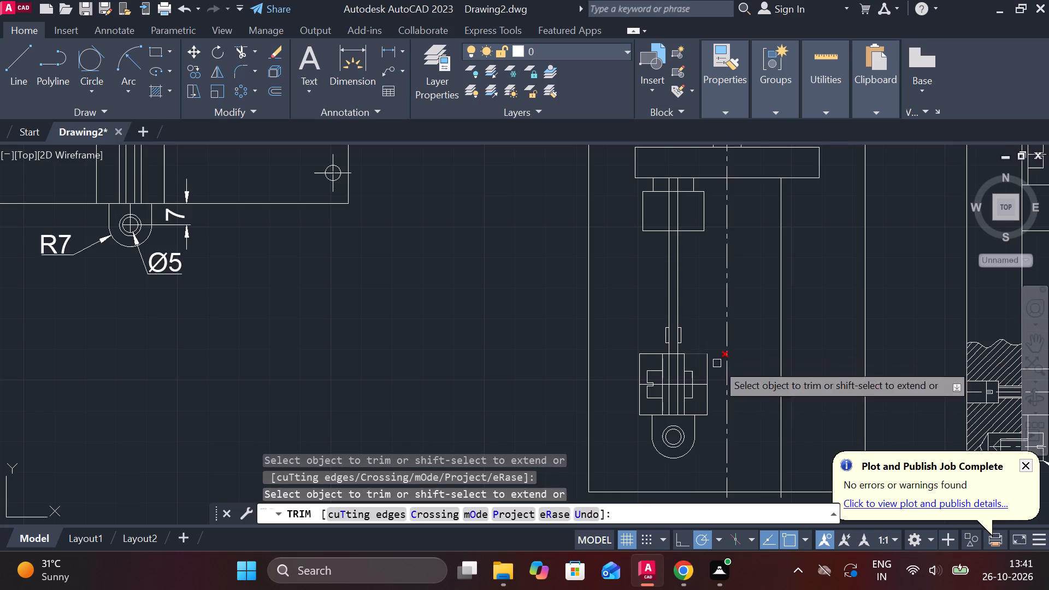
key(Escape)
Erase the lower block's horizontal mid-line in the front view.
scroll(673, 381, up, 1)
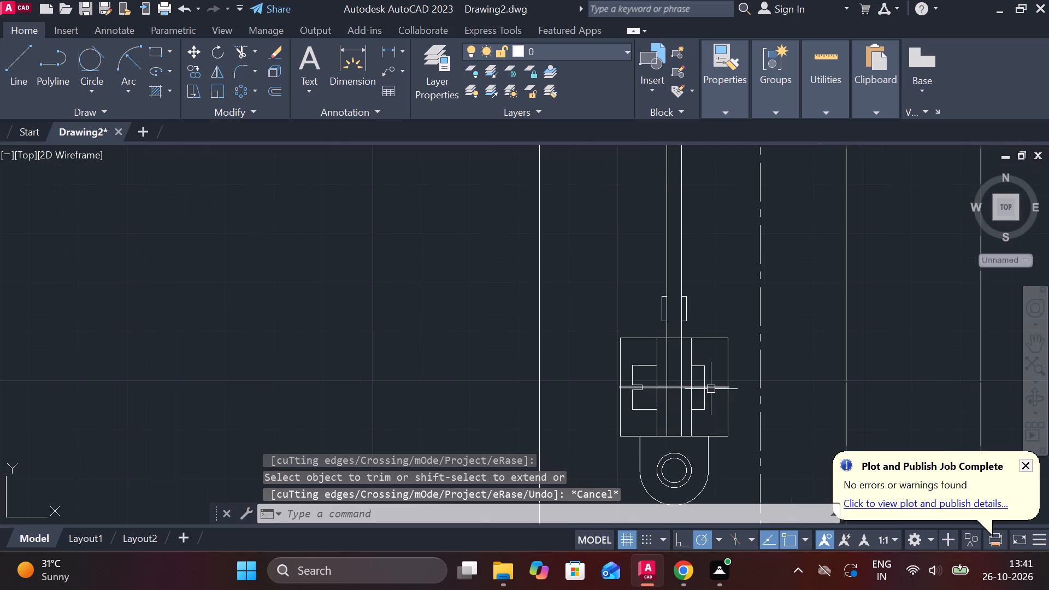
click(711, 389)
text(E)
key(space)
Draw a diagonal line from the centre of the lug's concentric circles to the inner circle's lower-left edge.
scroll(716, 386, down, 2)
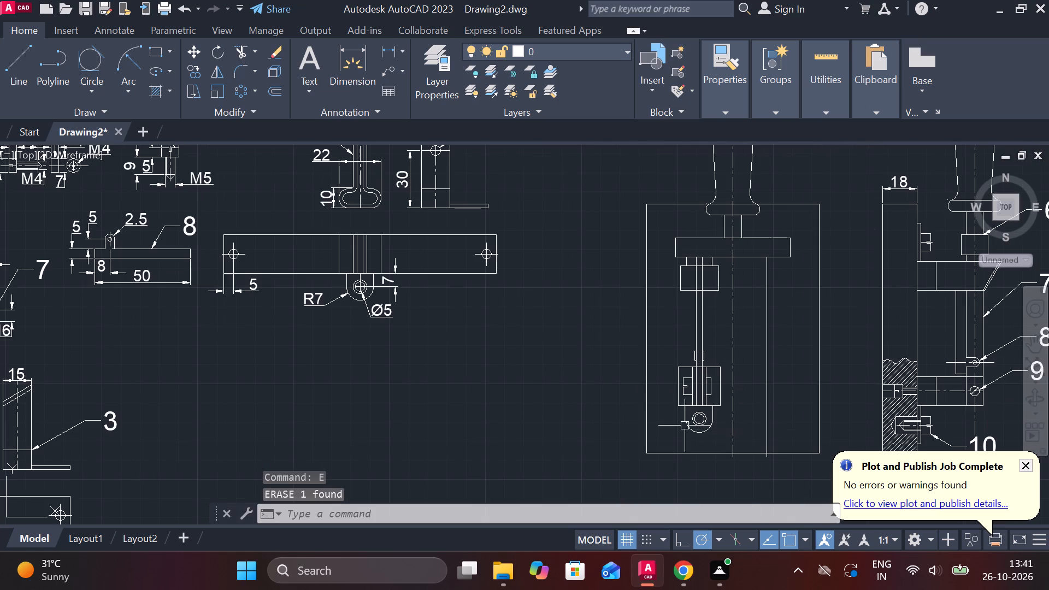
scroll(685, 426, up, 2)
middle_drag(681, 426, 632, 404)
key(l)
key(Return)
scroll(664, 396, up, 2)
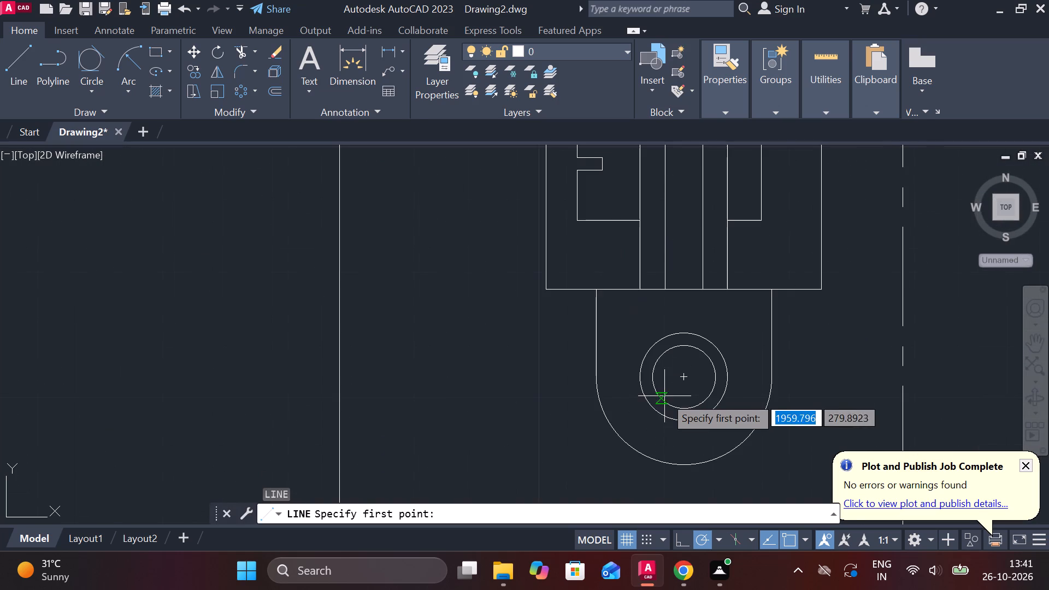
click(683, 381)
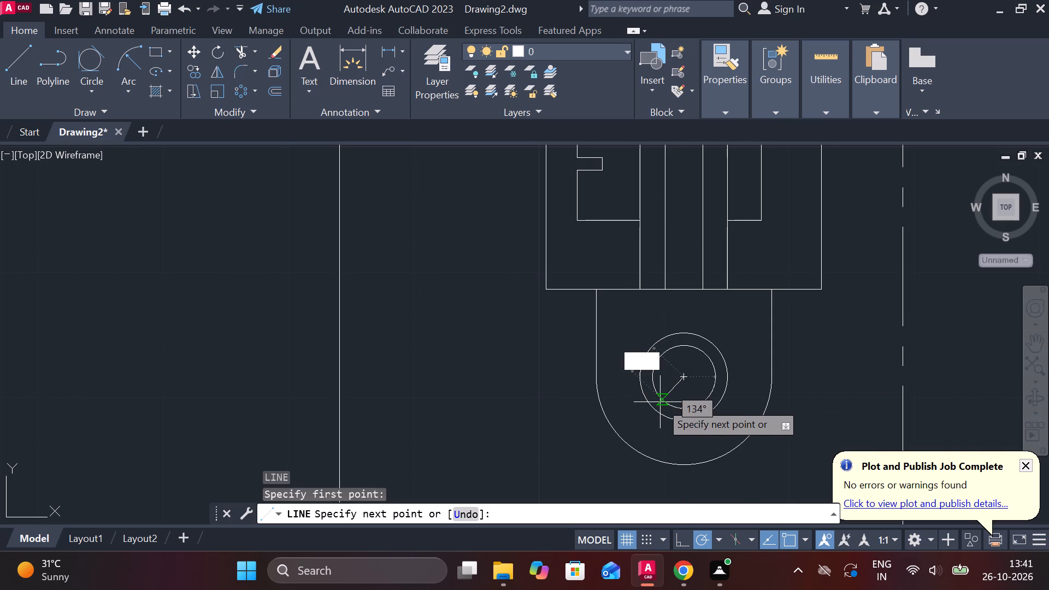
click(659, 400)
key(grave)
key(Escape)
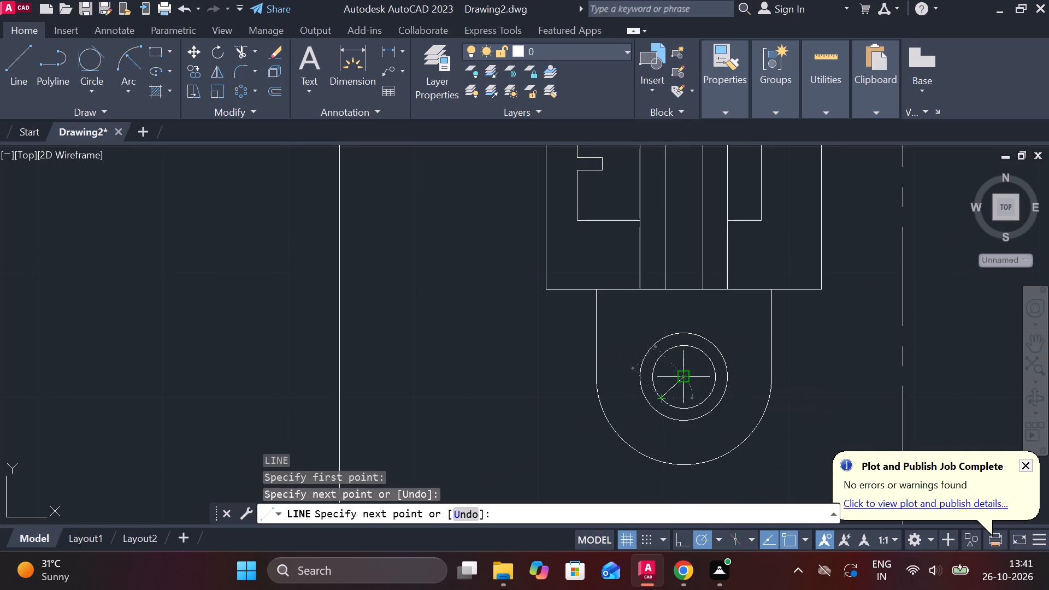
Stretch the diagonal line's centre end to the inner circle's upper-right edge so it spans the full diameter.
scroll(688, 377, up, 3)
click(657, 402)
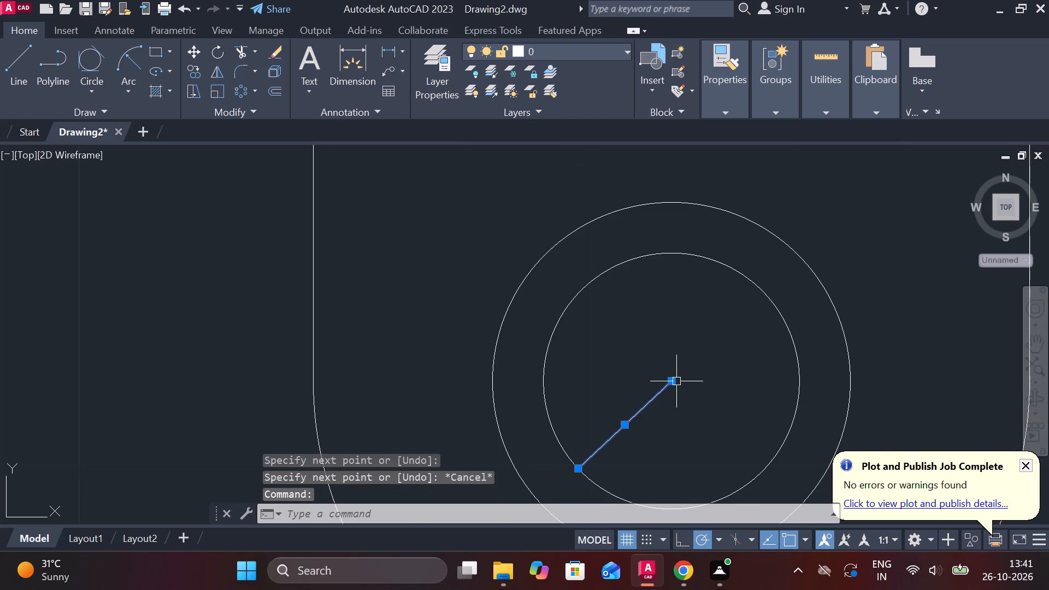
click(675, 381)
click(763, 294)
key(Escape)
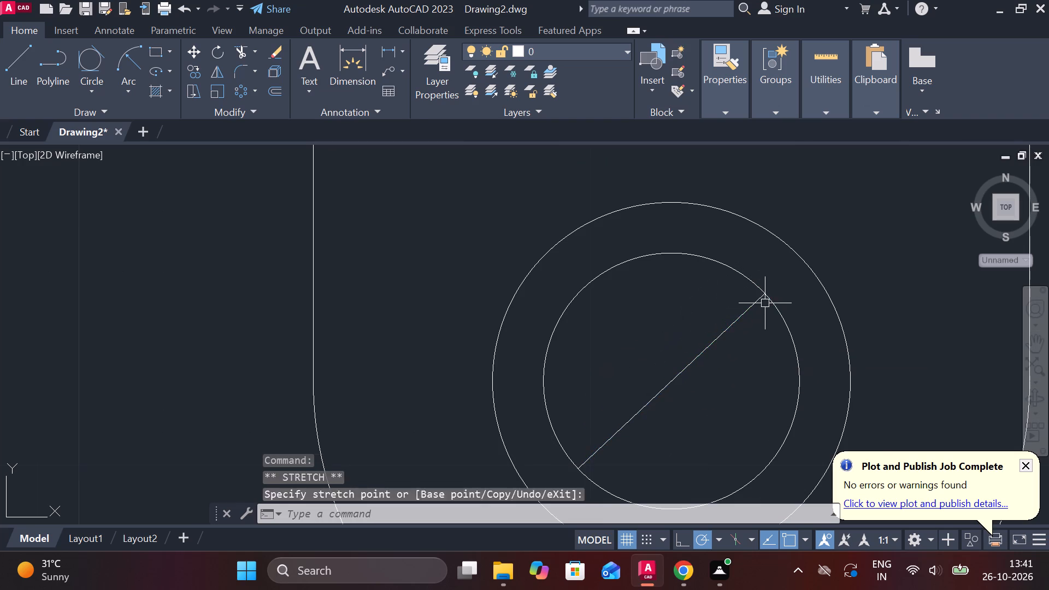
Offset the diagonal line by 0.5 to each side to form the screw slot.
click(704, 357)
key(o)
key(Return)
key(Return)
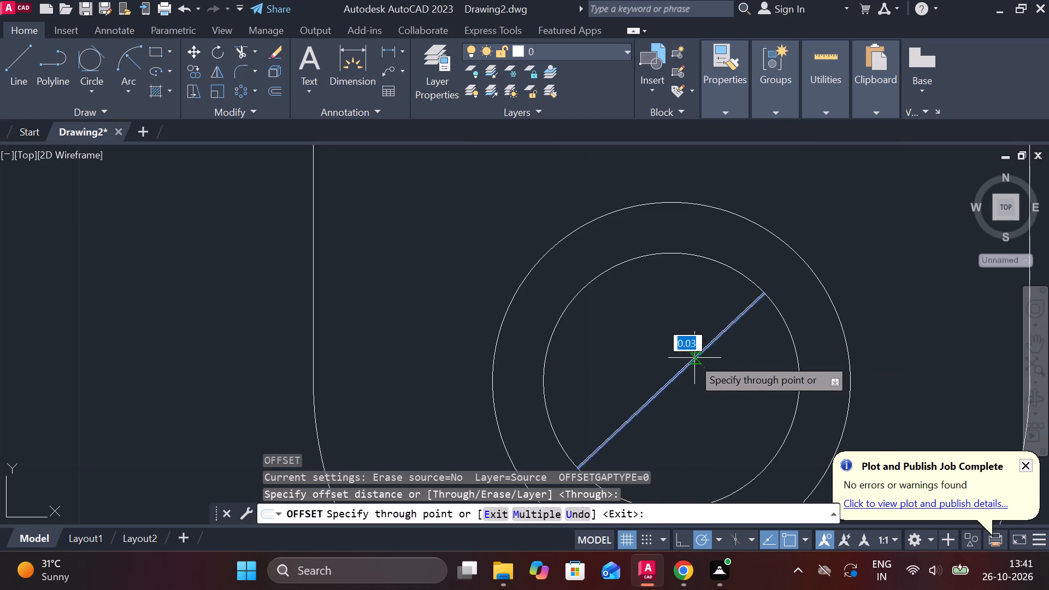
text(.5)
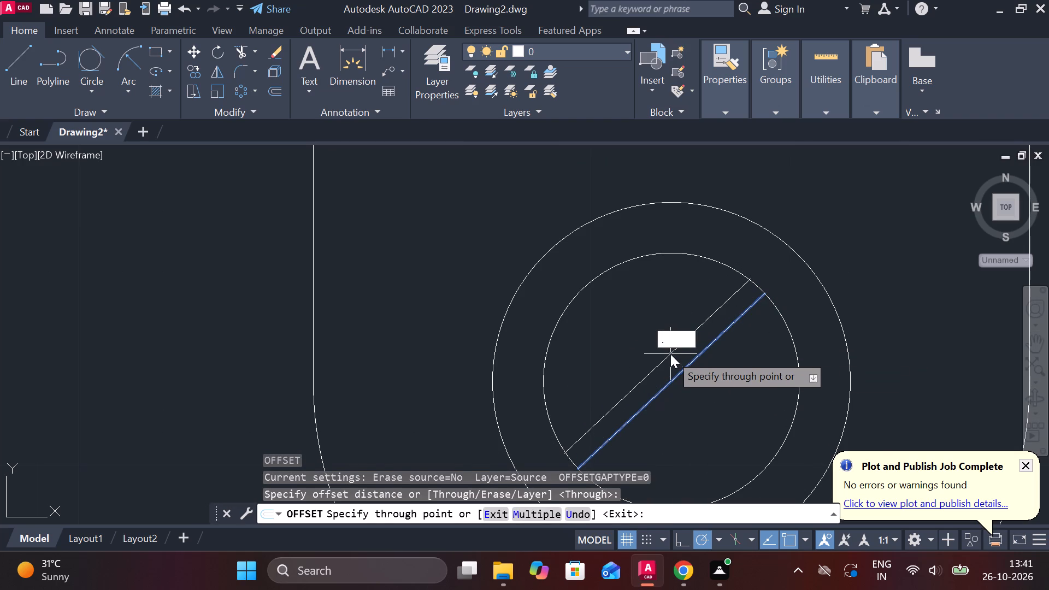
key(space)
click(685, 373)
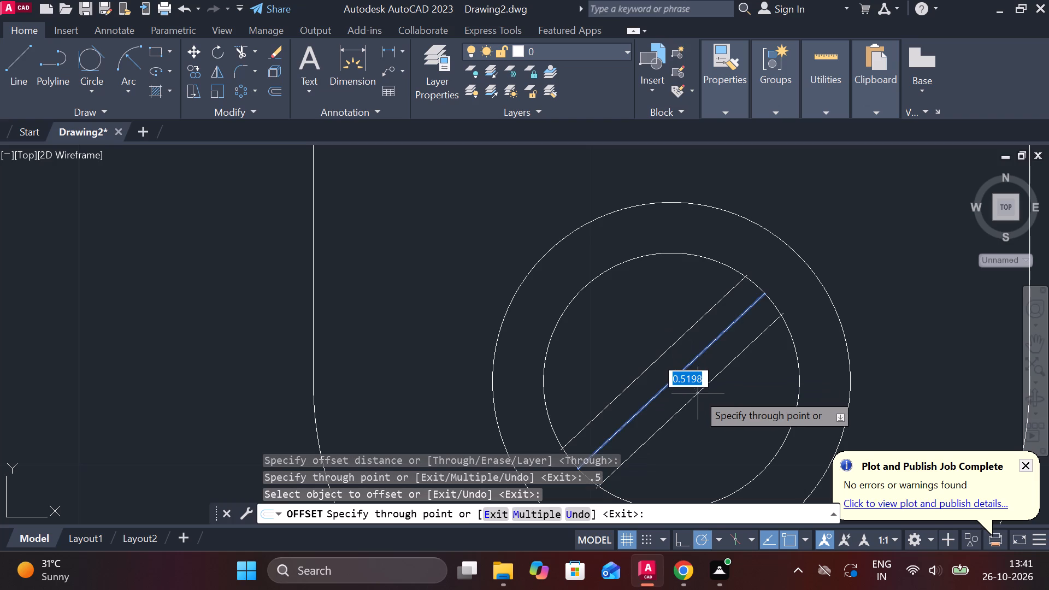
text(.5)
key(Return)
scroll(698, 393, down, 2)
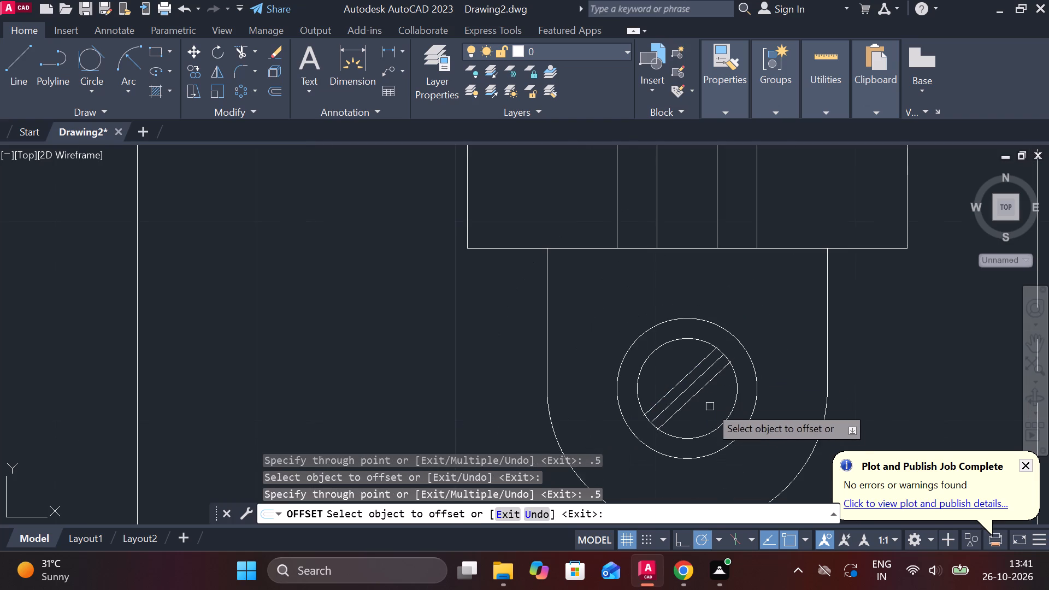
key(Escape)
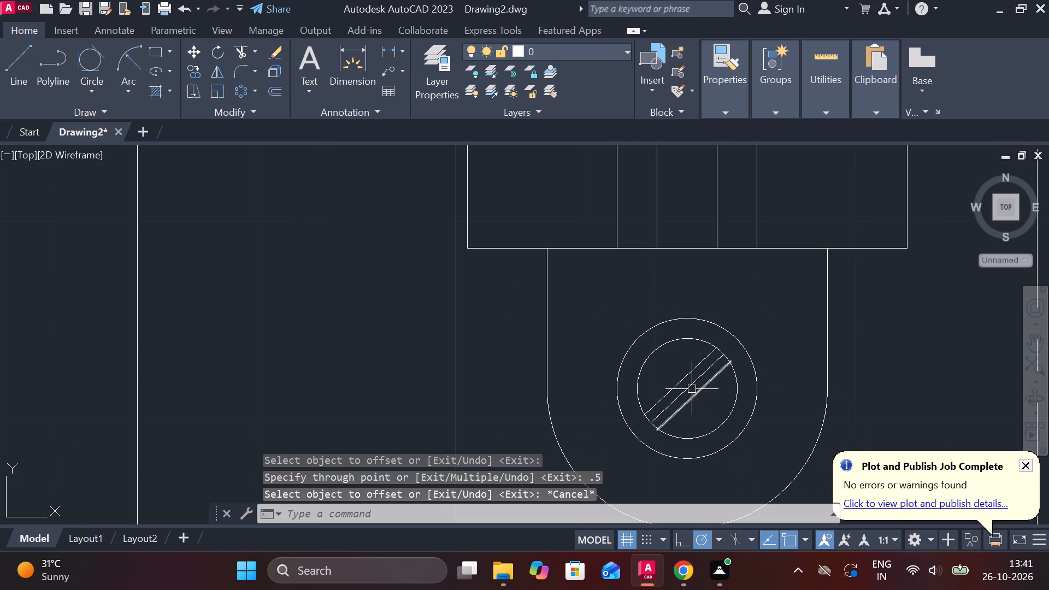
Erase the middle diagonal line between the two slot lines.
click(690, 389)
text(E)
key(space)
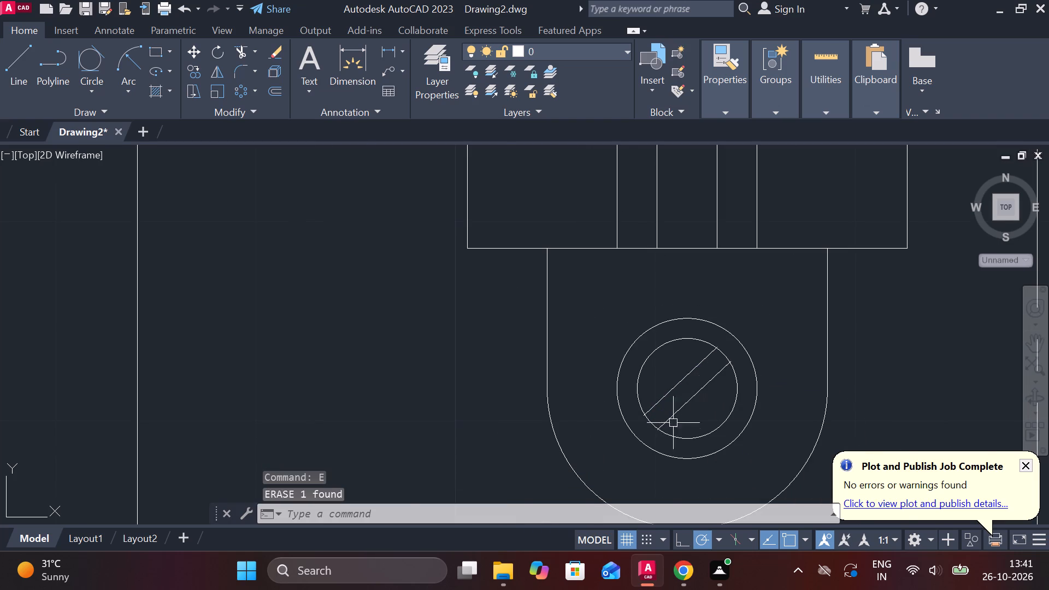
Trim the overhanging ends of both diagonal slot lines at the lug's inner circle.
scroll(664, 426, up, 3)
text(TR)
key(space)
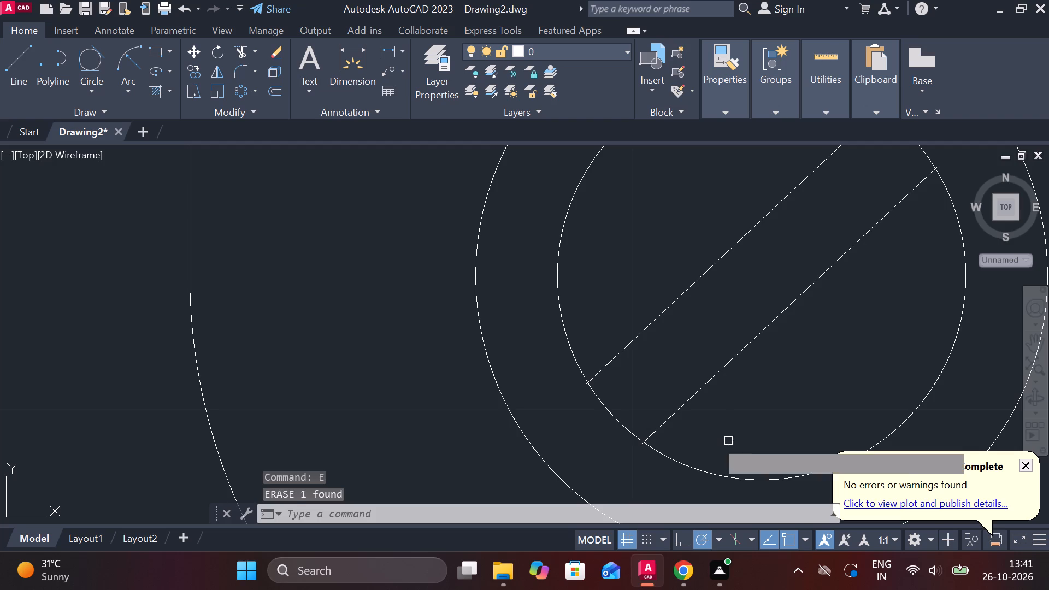
click(584, 387)
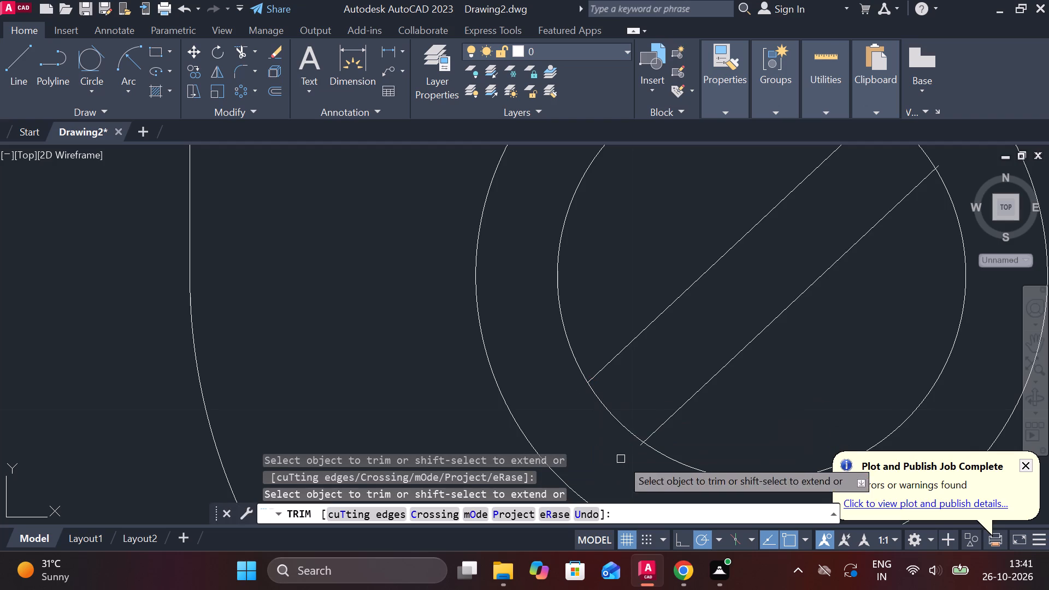
click(637, 446)
scroll(696, 397, down, 1)
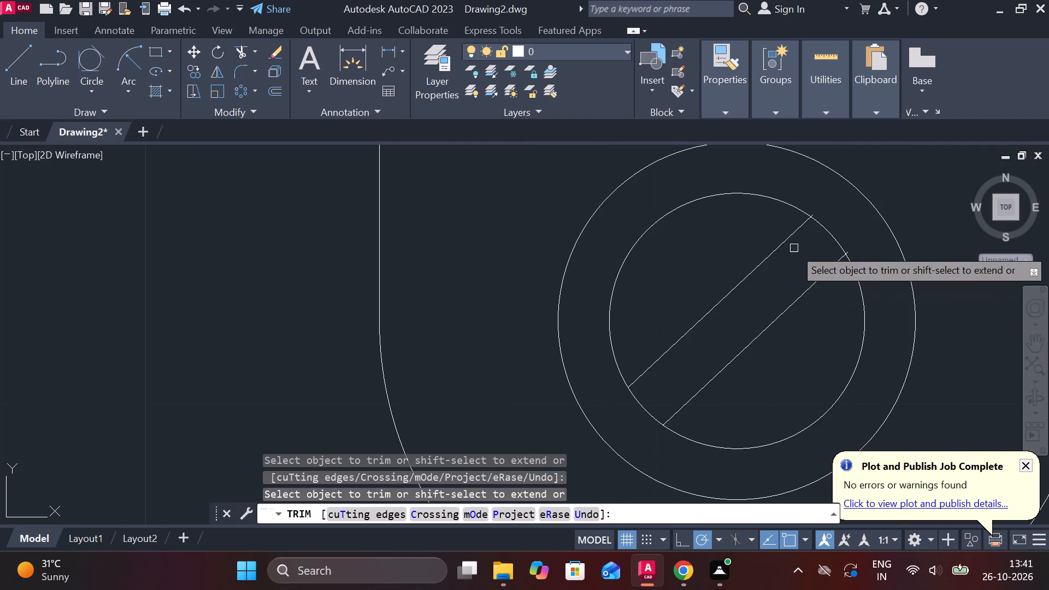
scroll(794, 248, up, 1)
middle_drag(802, 254, 690, 404)
scroll(730, 384, up, 3)
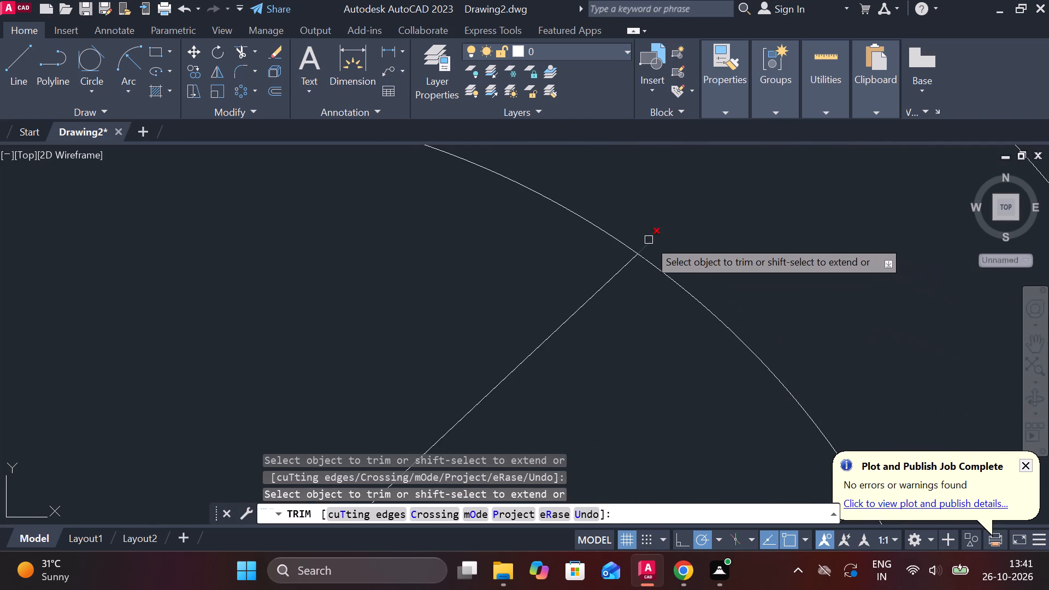
click(644, 249)
scroll(725, 279, down, 3)
scroll(773, 341, up, 2)
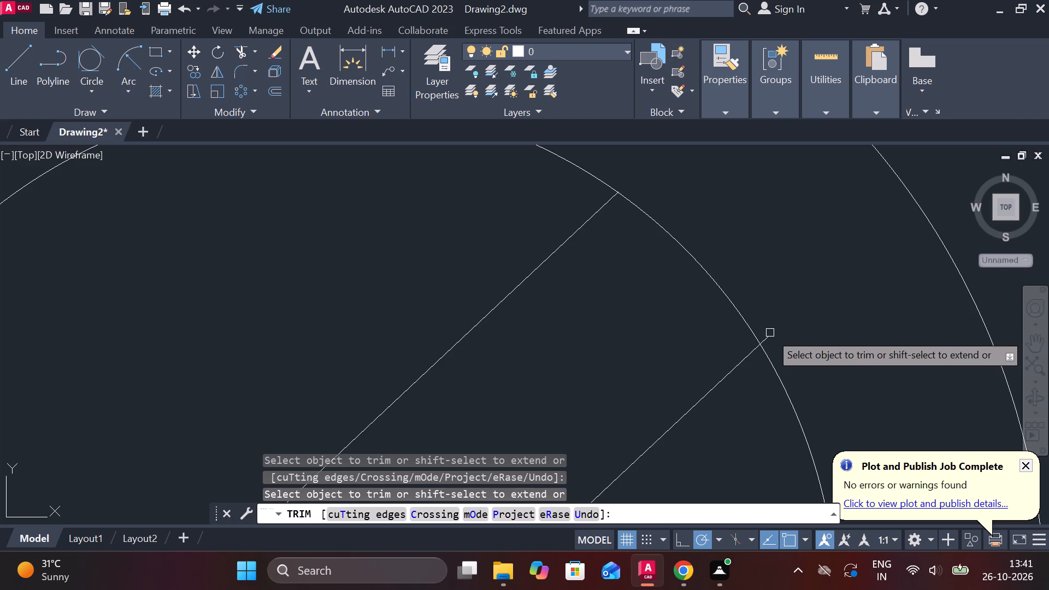
click(770, 337)
scroll(772, 337, down, 6)
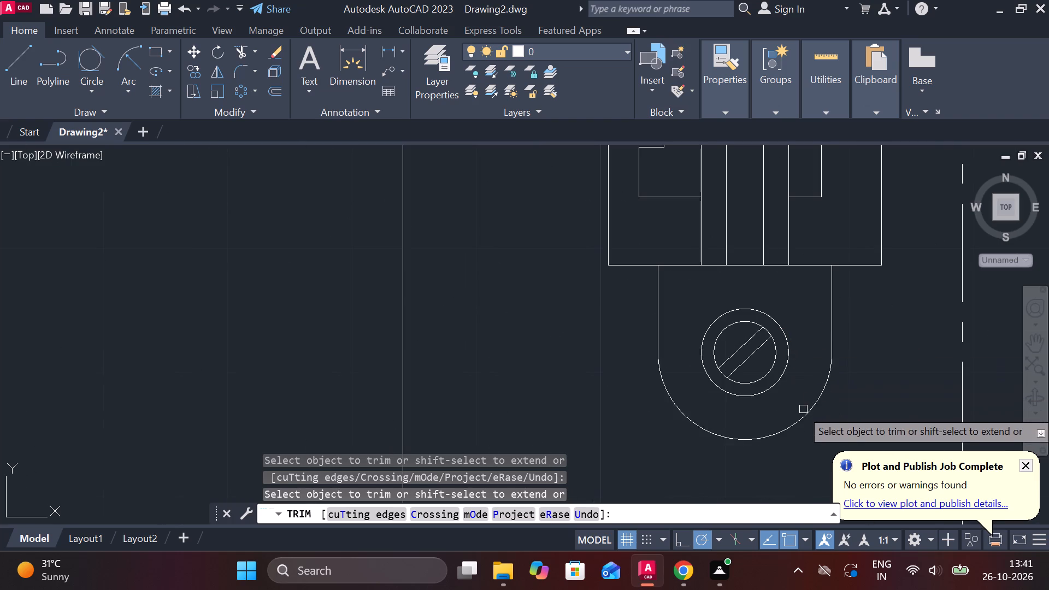
key(Escape)
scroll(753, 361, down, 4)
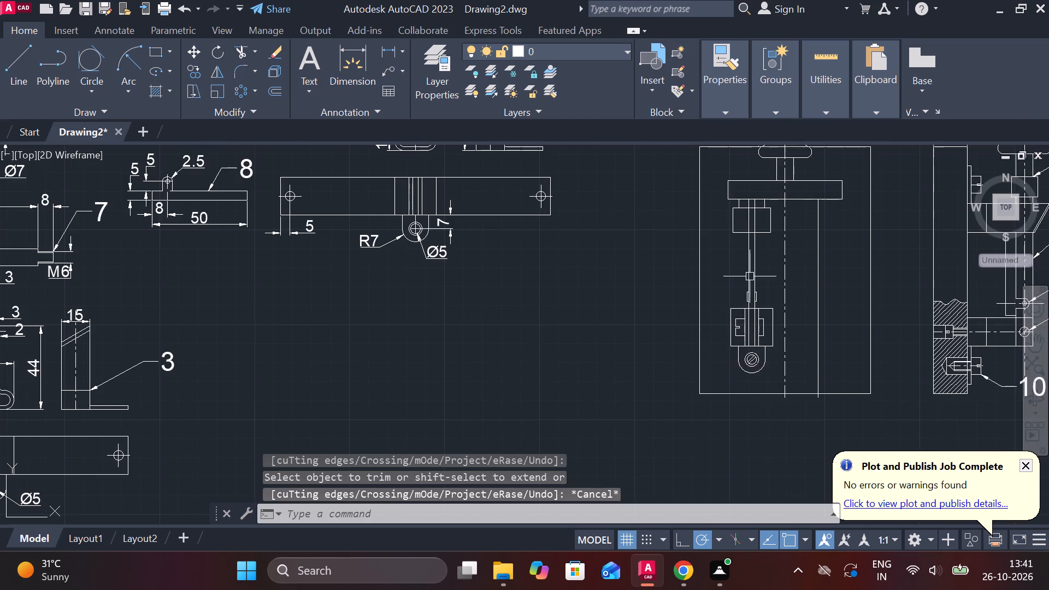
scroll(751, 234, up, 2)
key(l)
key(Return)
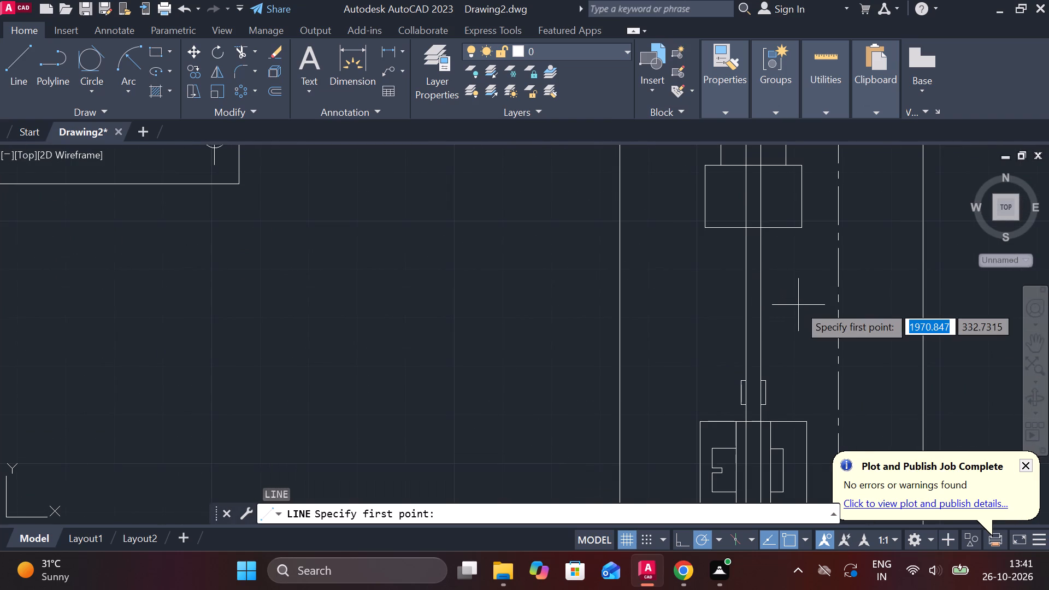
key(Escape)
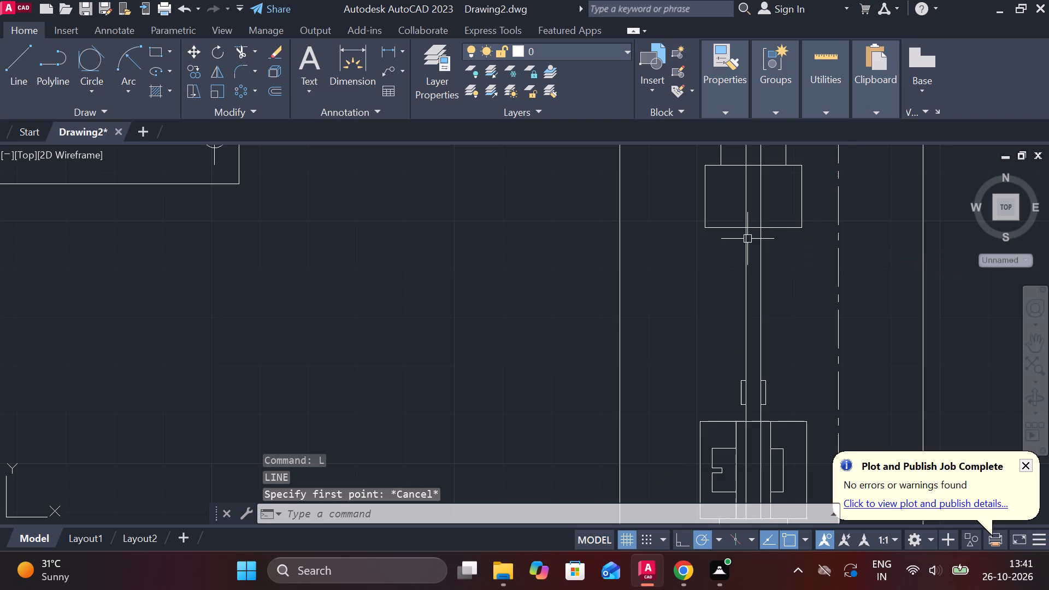
Trim the lower and upper edges of the block beneath the wide plate where they cross between the two rod lines.
text(TR)
key(space)
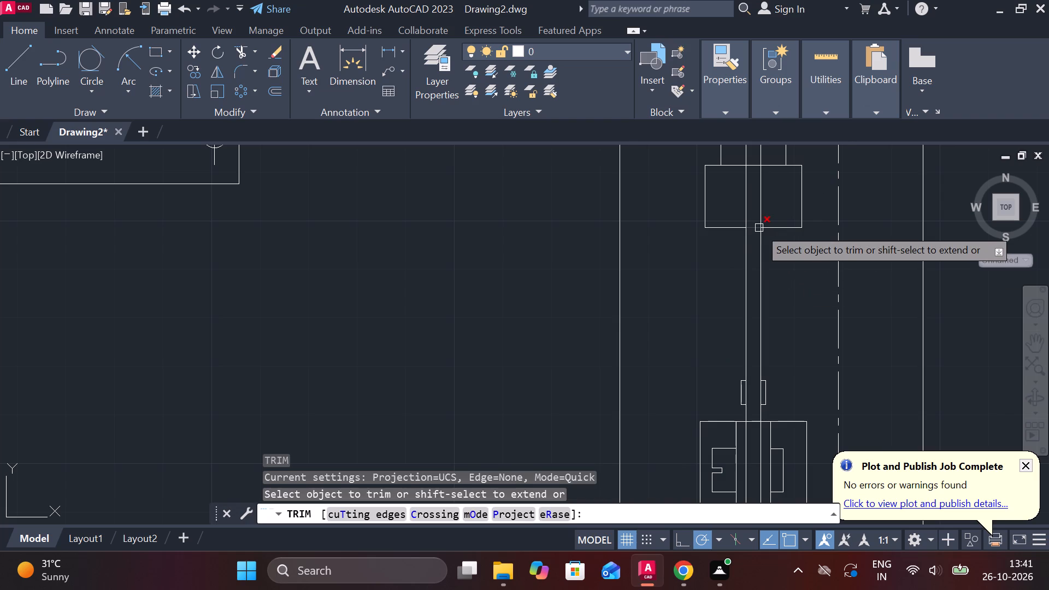
click(757, 228)
middle_drag(753, 188, 733, 278)
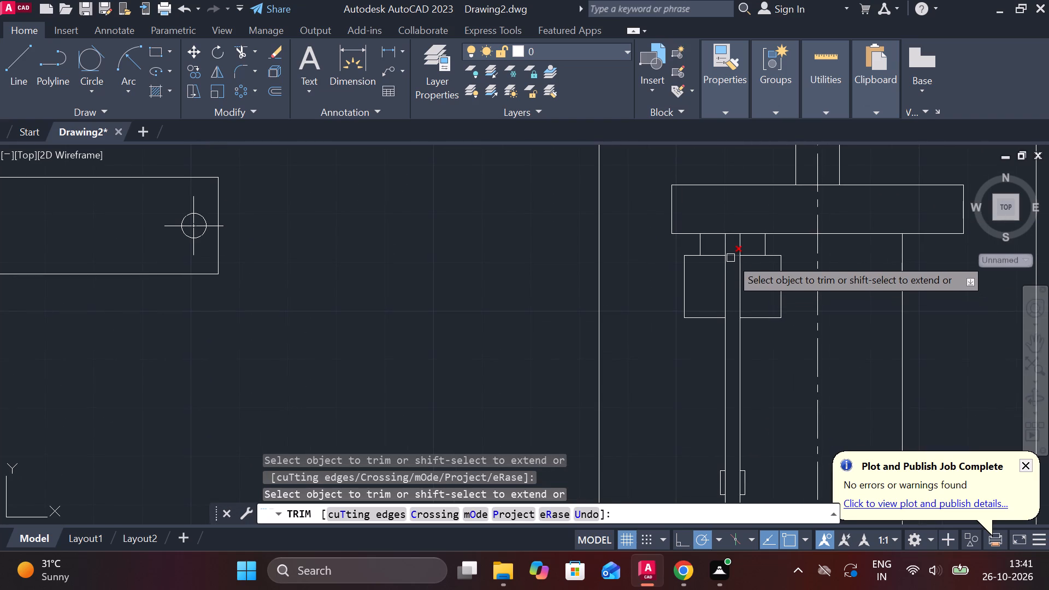
click(733, 255)
scroll(733, 253, up, 2)
key(Escape)
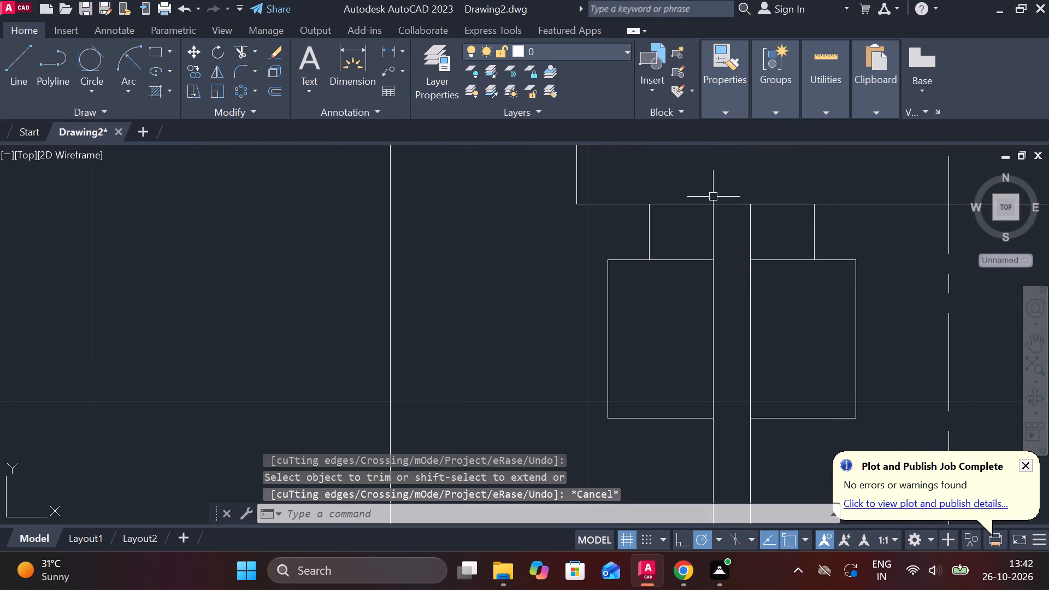
Draw a short diagonal line from the wide plate's underside to the rod's left edge.
key(l)
key(Return)
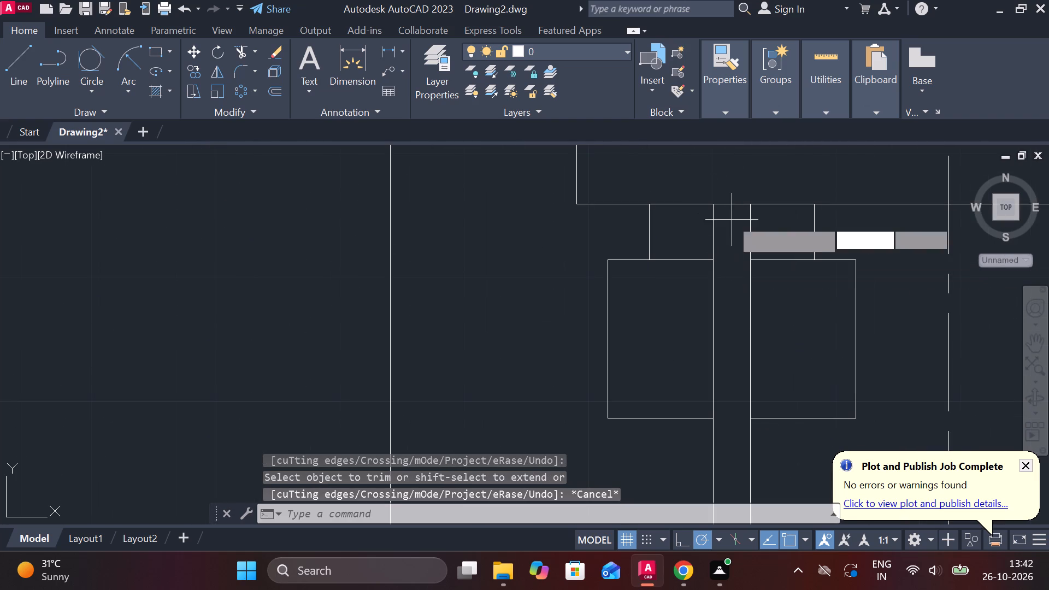
scroll(717, 213, up, 2)
click(690, 195)
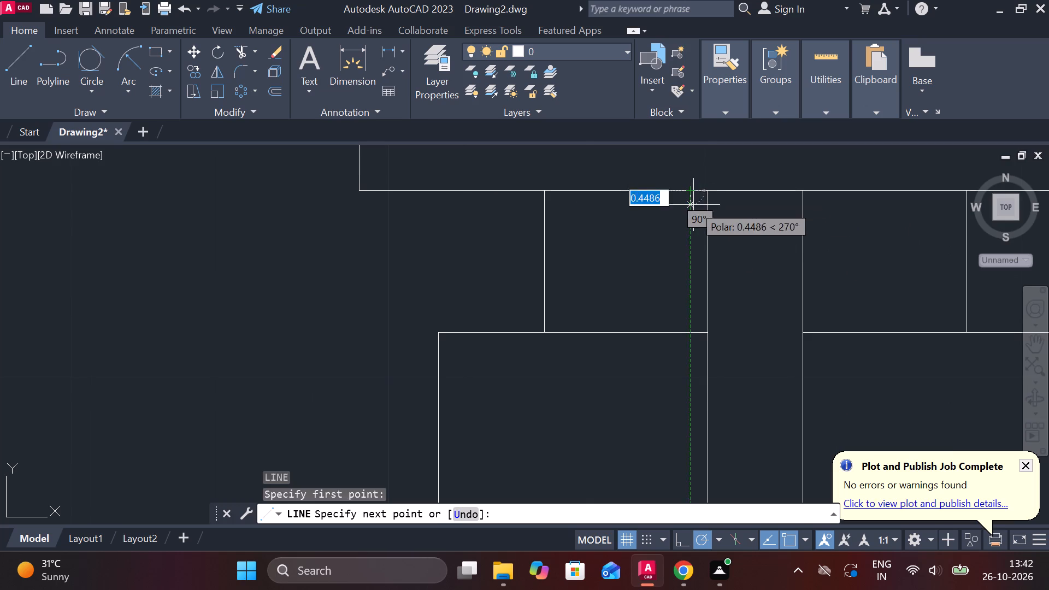
click(710, 220)
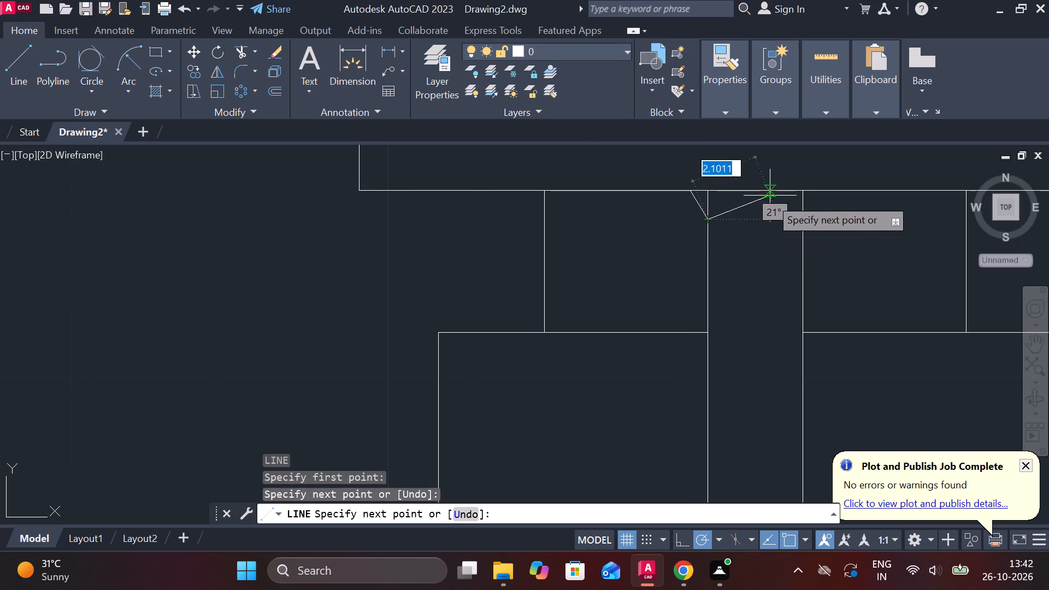
key(Escape)
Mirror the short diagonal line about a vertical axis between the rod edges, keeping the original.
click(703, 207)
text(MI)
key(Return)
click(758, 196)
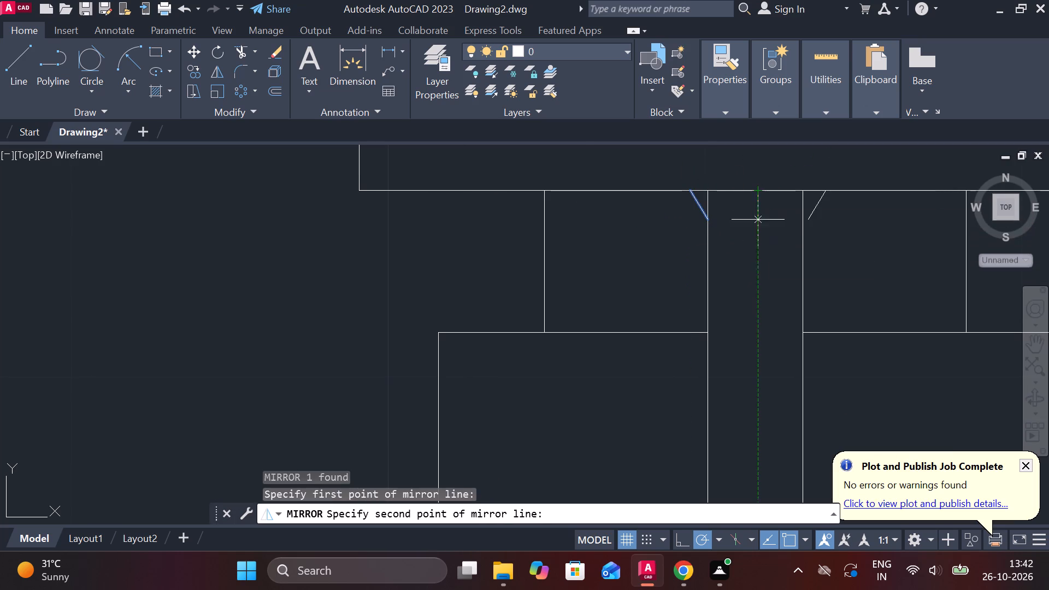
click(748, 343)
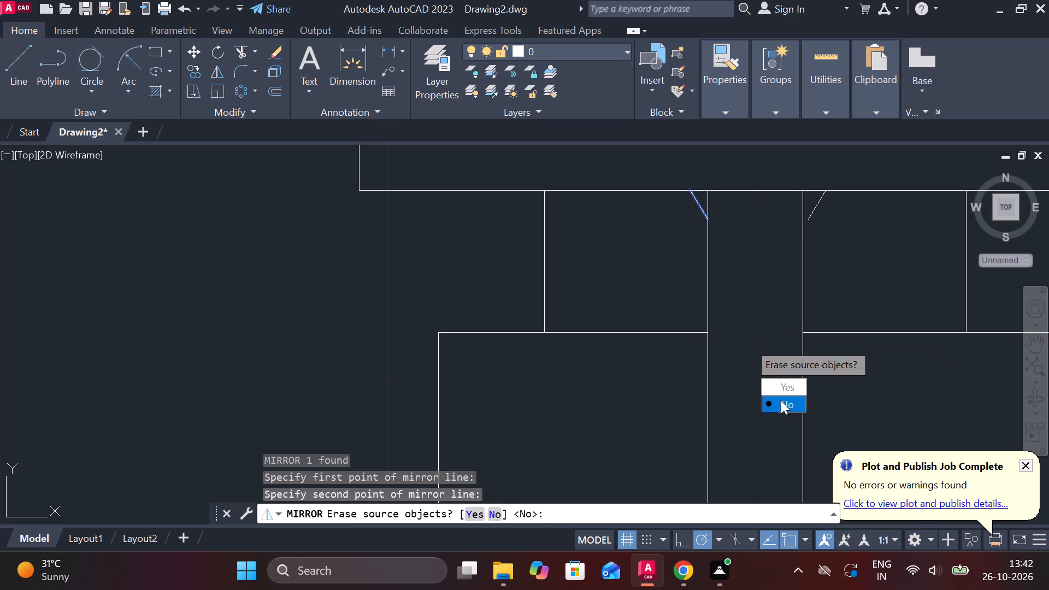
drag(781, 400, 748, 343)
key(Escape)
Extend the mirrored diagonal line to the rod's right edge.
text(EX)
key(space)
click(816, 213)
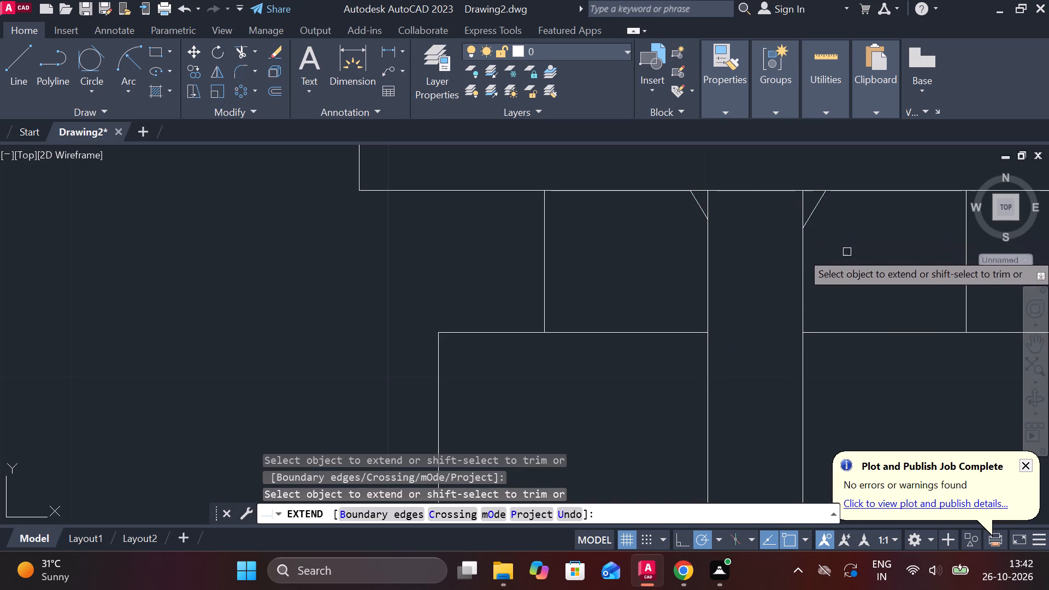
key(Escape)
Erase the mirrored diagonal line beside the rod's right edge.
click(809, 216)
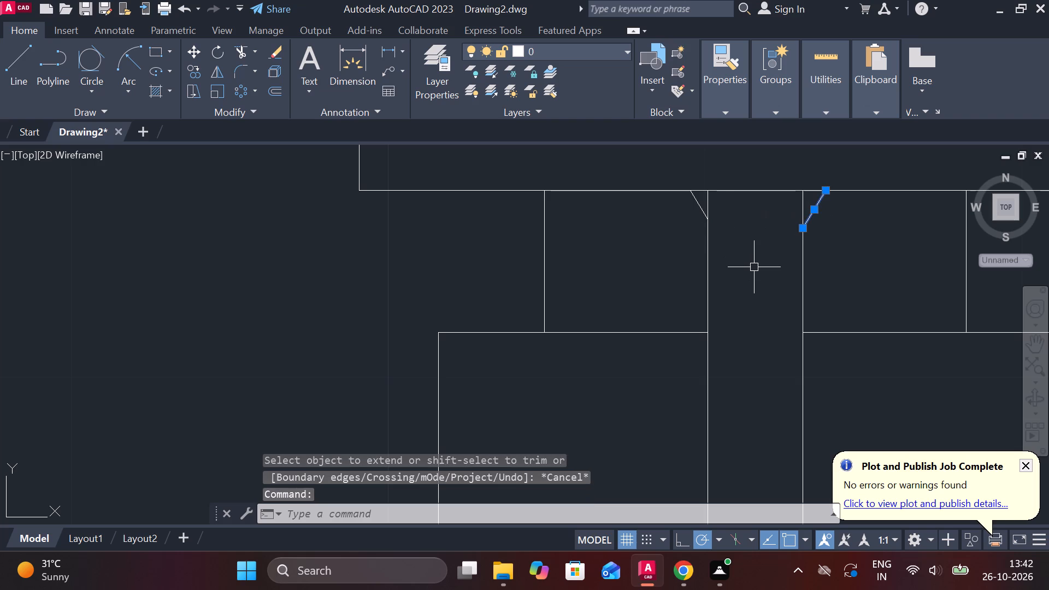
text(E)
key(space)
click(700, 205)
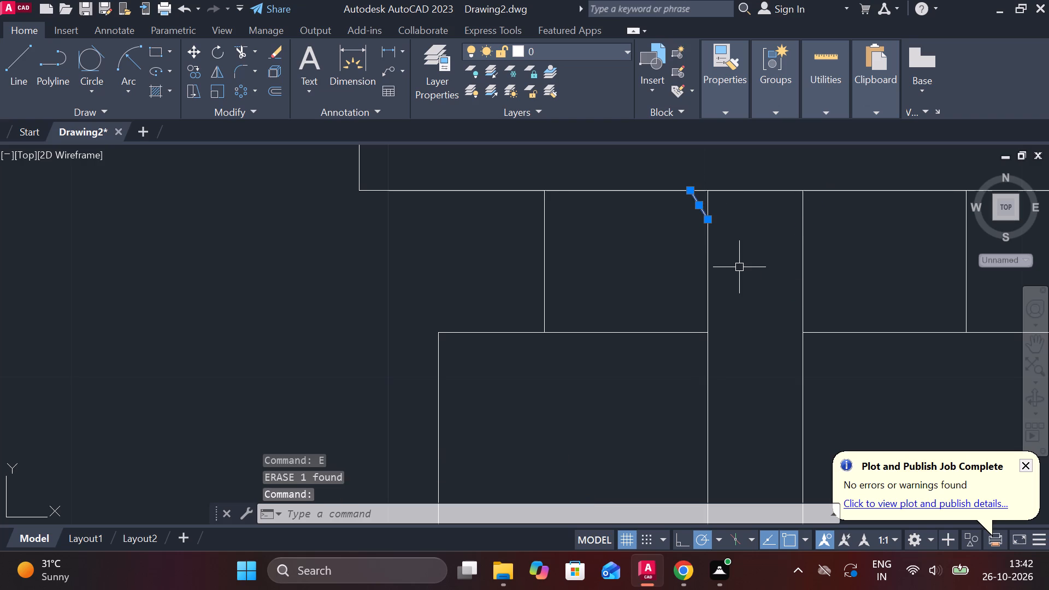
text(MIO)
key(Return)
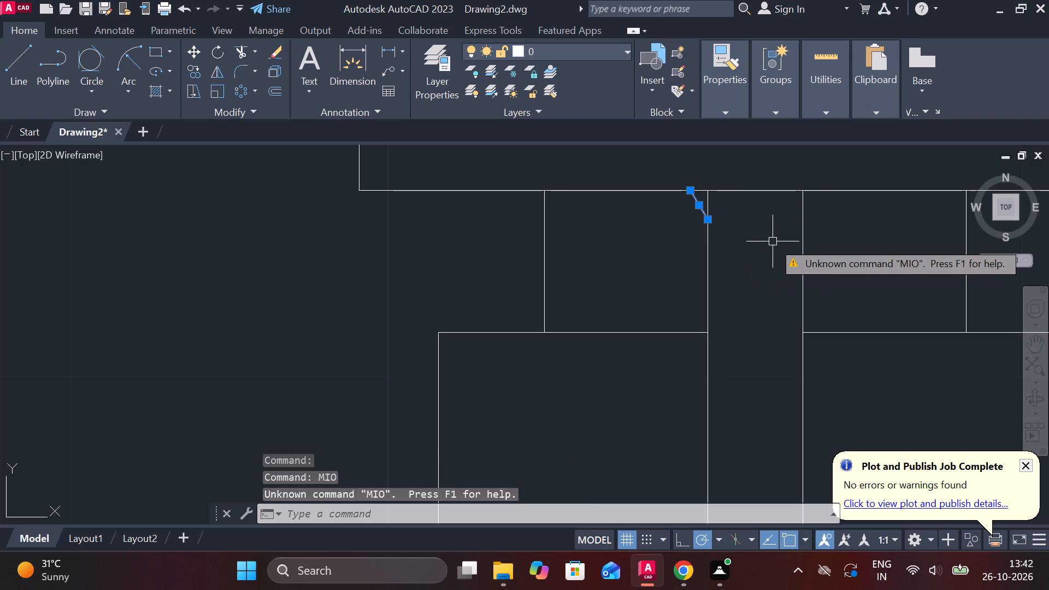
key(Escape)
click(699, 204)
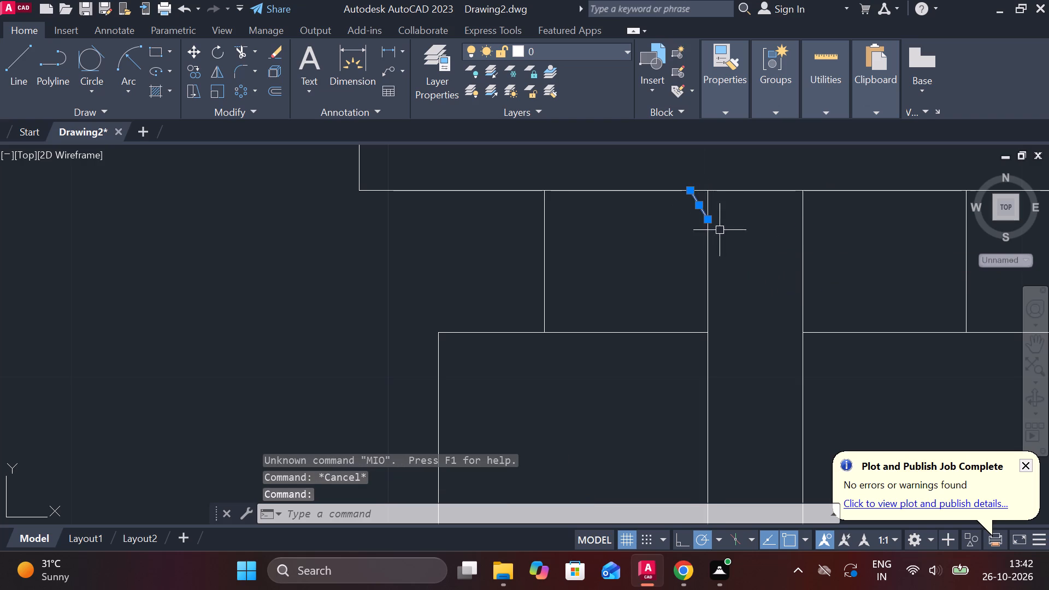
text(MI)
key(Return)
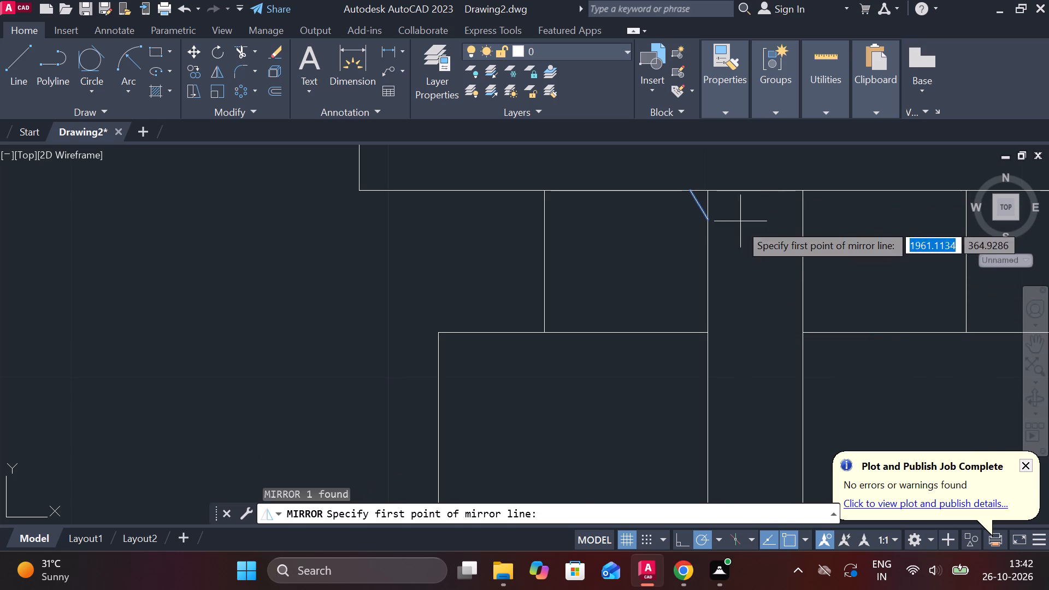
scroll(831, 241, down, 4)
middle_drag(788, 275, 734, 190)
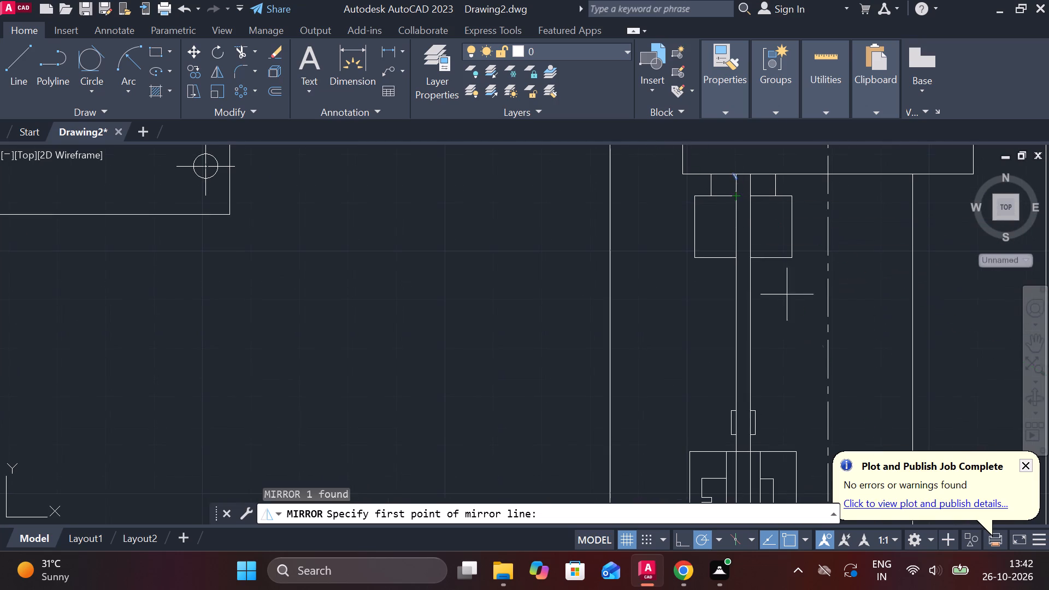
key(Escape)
Draw a vertical line about 90 long from the lug's circle centre up between the rod edges into the wide plate.
key(l)
key(Return)
middle_drag(786, 410, 773, 288)
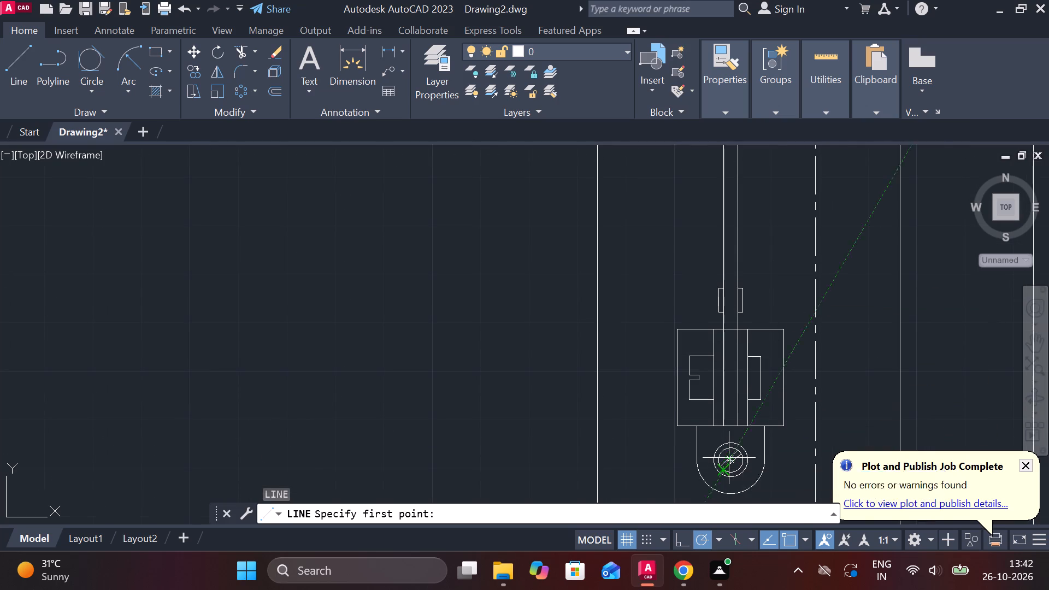
scroll(733, 453, up, 2)
click(728, 474)
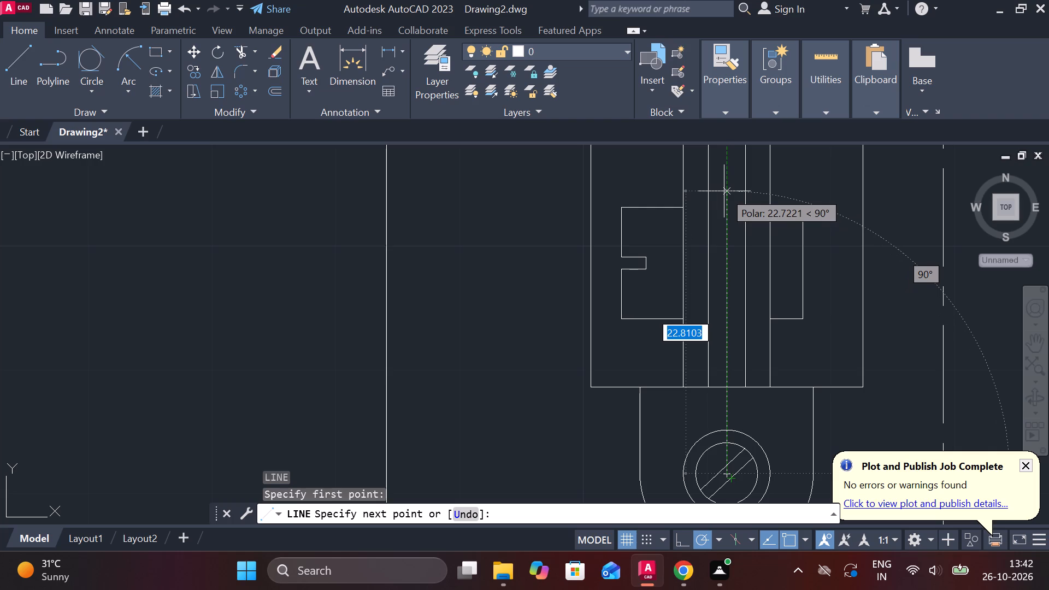
scroll(724, 191, down, 2)
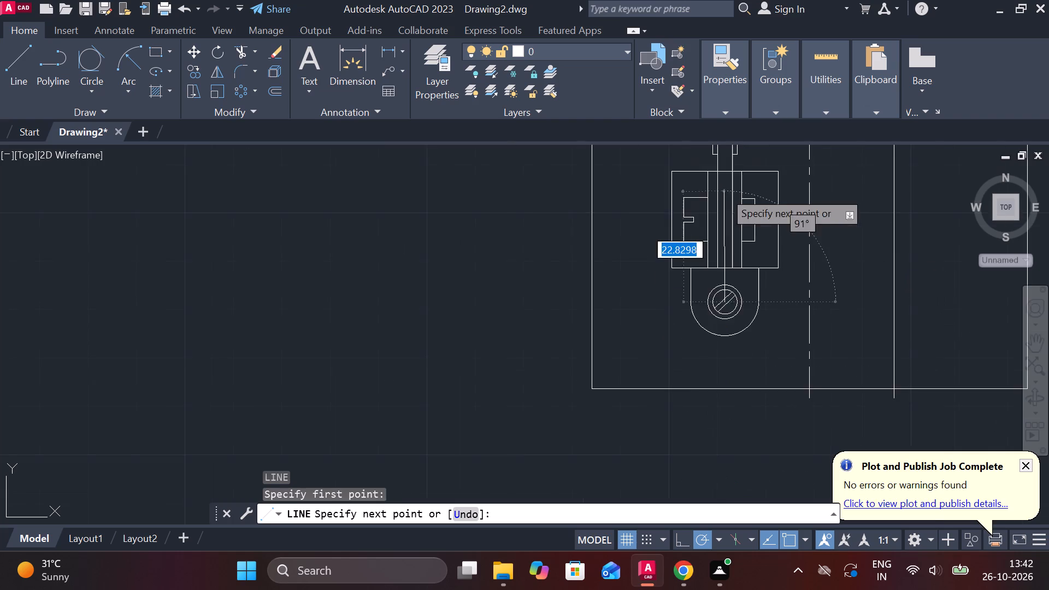
middle_drag(739, 193, 710, 415)
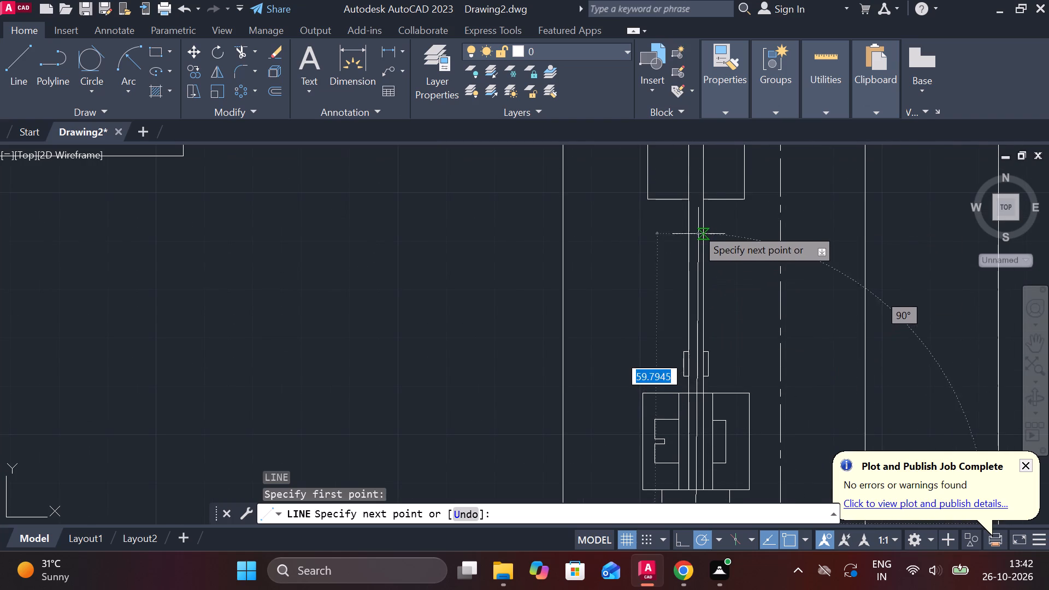
middle_drag(698, 227, 663, 477)
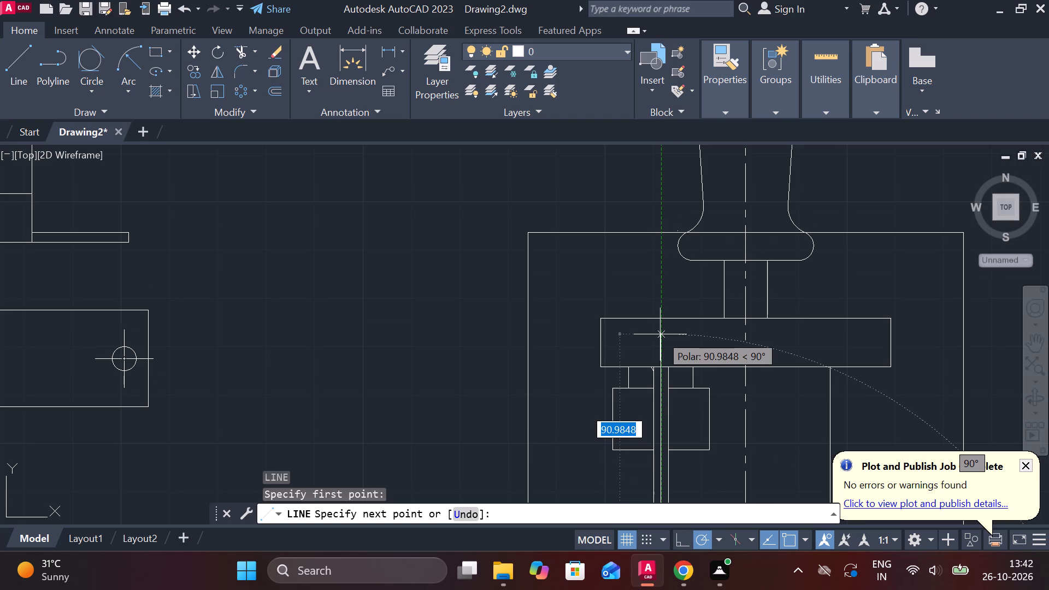
middle_drag(660, 341, 662, 238)
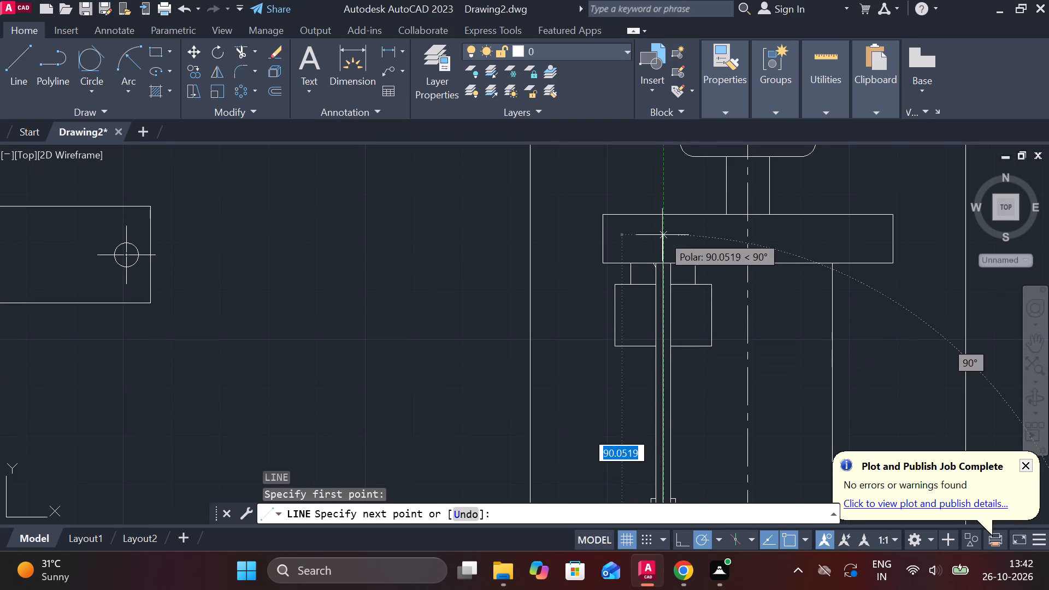
click(662, 235)
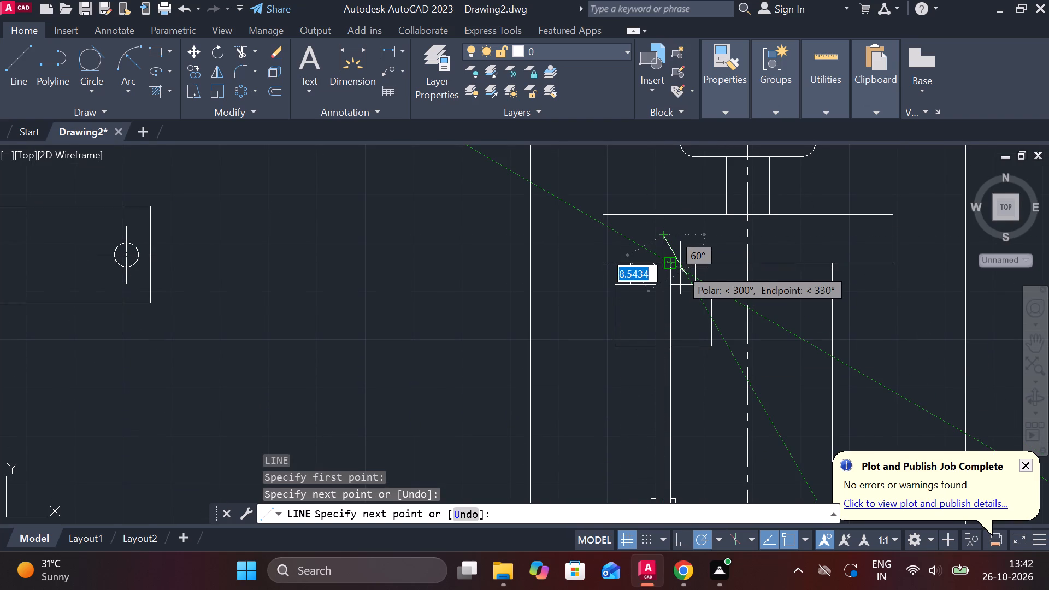
scroll(687, 258, up, 1)
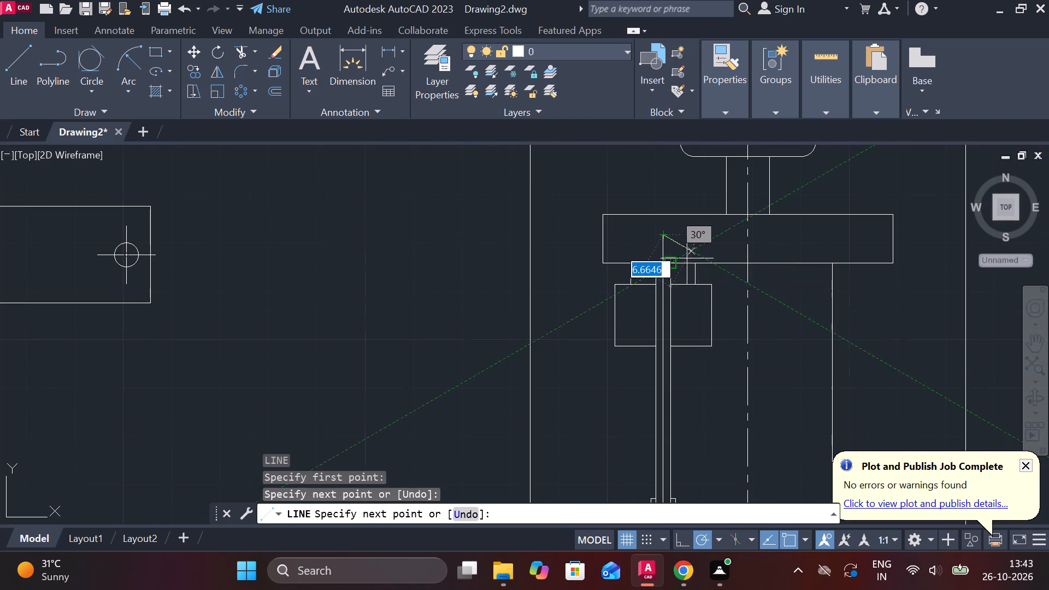
key(Escape)
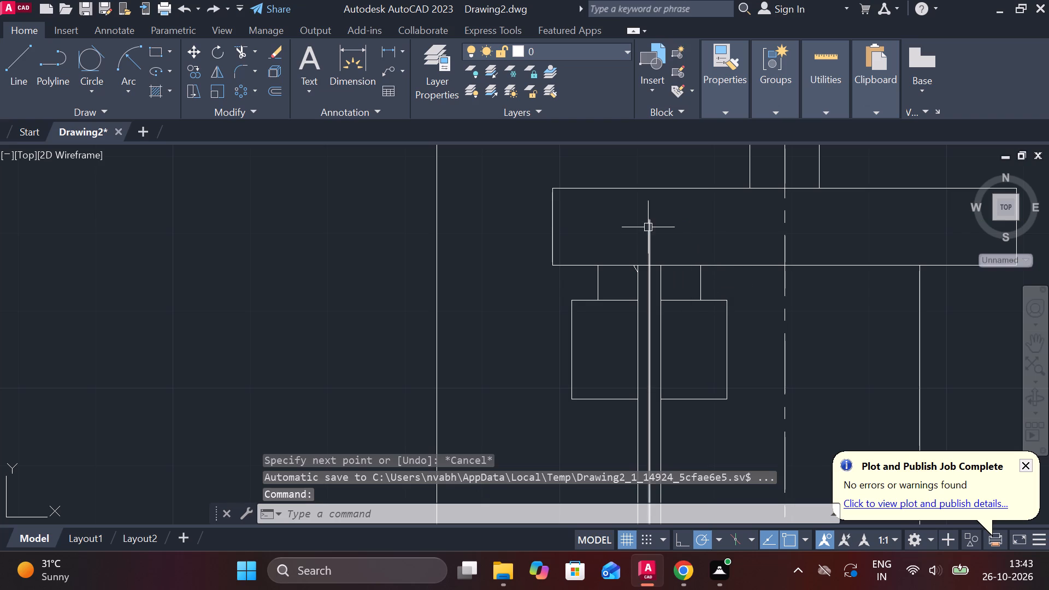
Stretch the vertical line's upper end straight up past the wide plate's top edge.
click(648, 227)
click(648, 221)
click(647, 157)
key(Escape)
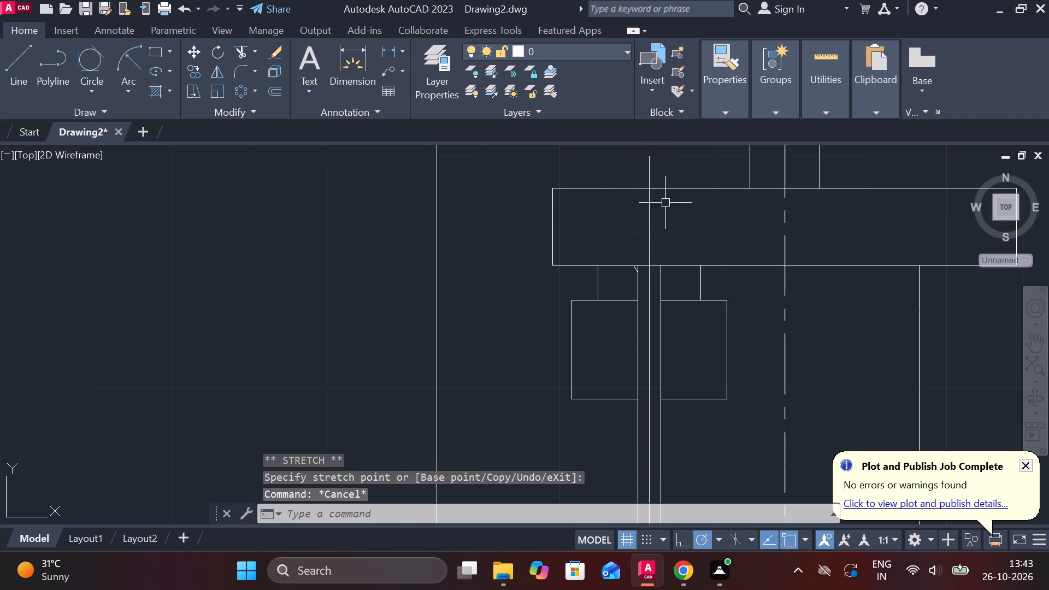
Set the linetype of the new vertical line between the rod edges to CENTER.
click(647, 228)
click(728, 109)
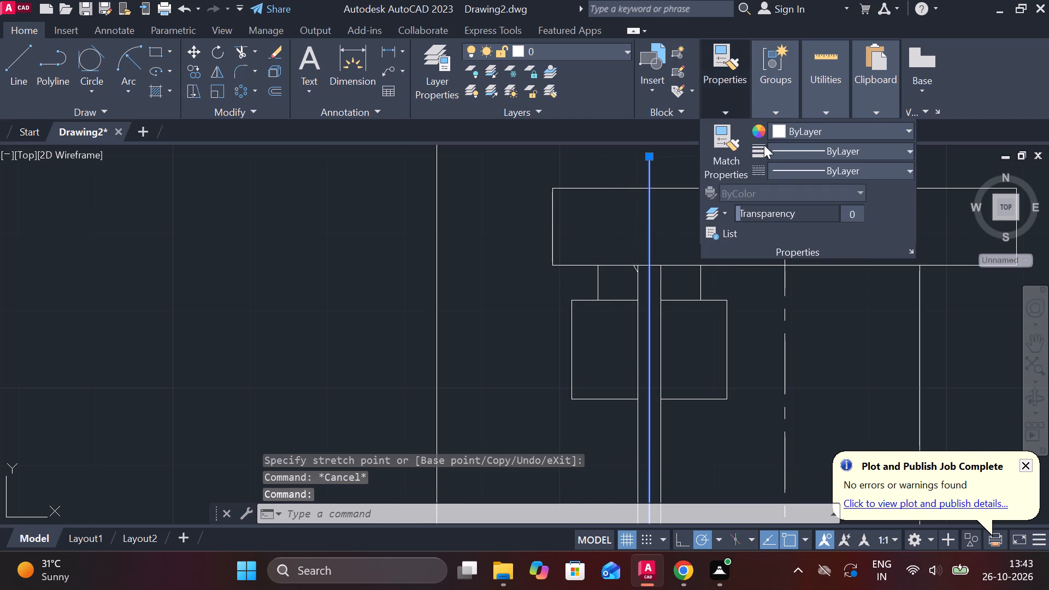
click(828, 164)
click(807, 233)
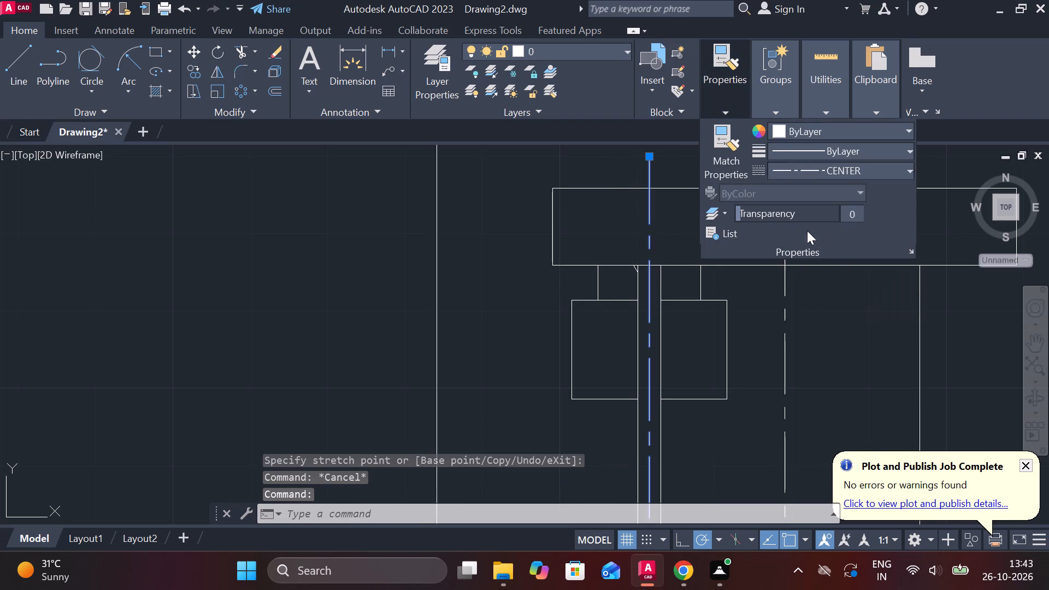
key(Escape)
Mirror the short diagonal line beside the rod's top about the rod's vertical centre line, keeping the original.
scroll(647, 275, up, 2)
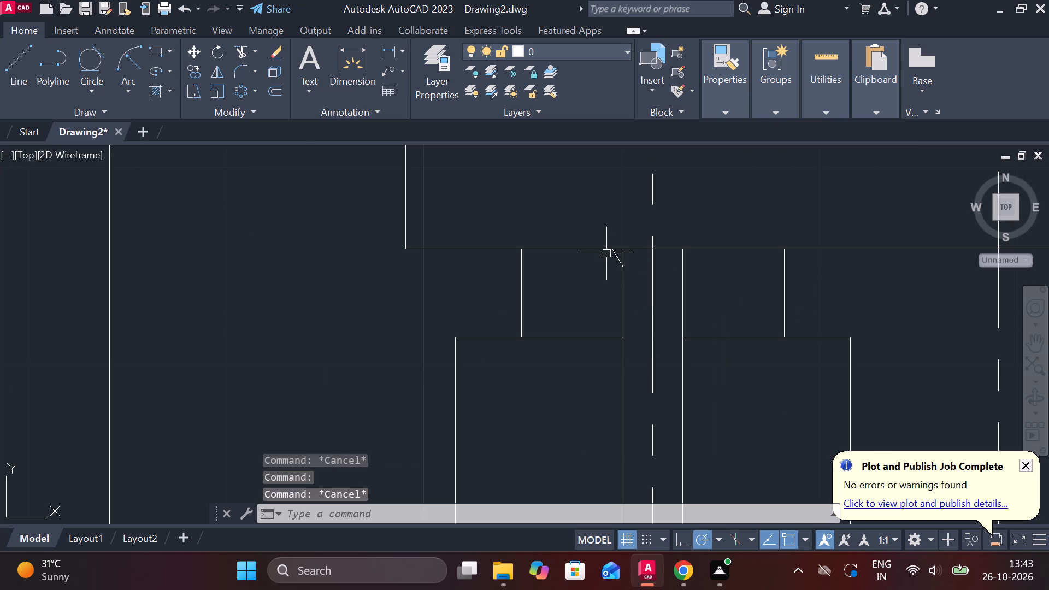
click(612, 257)
text(MI)
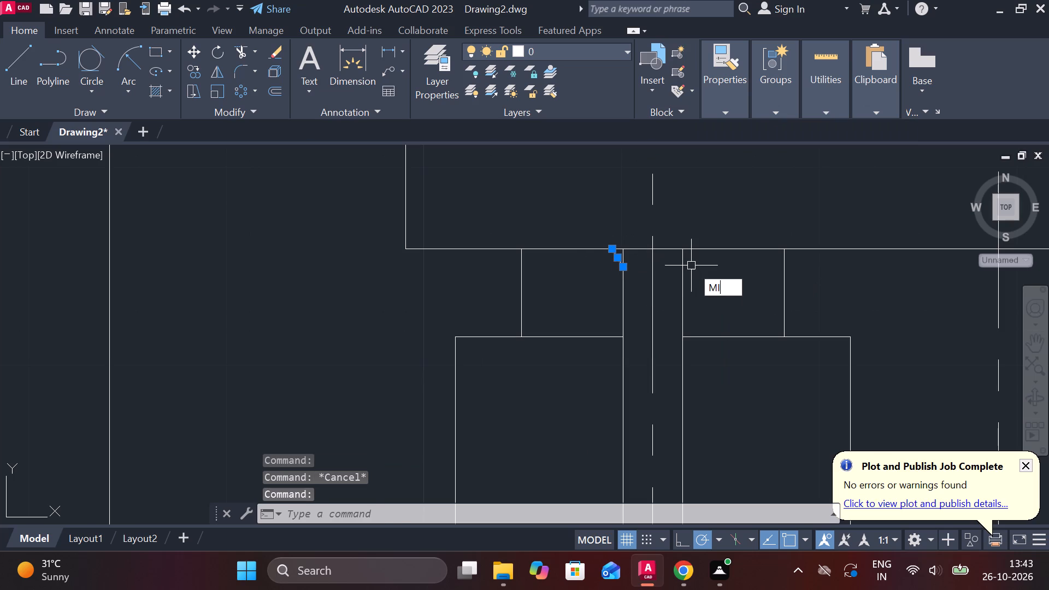
key(Return)
click(658, 248)
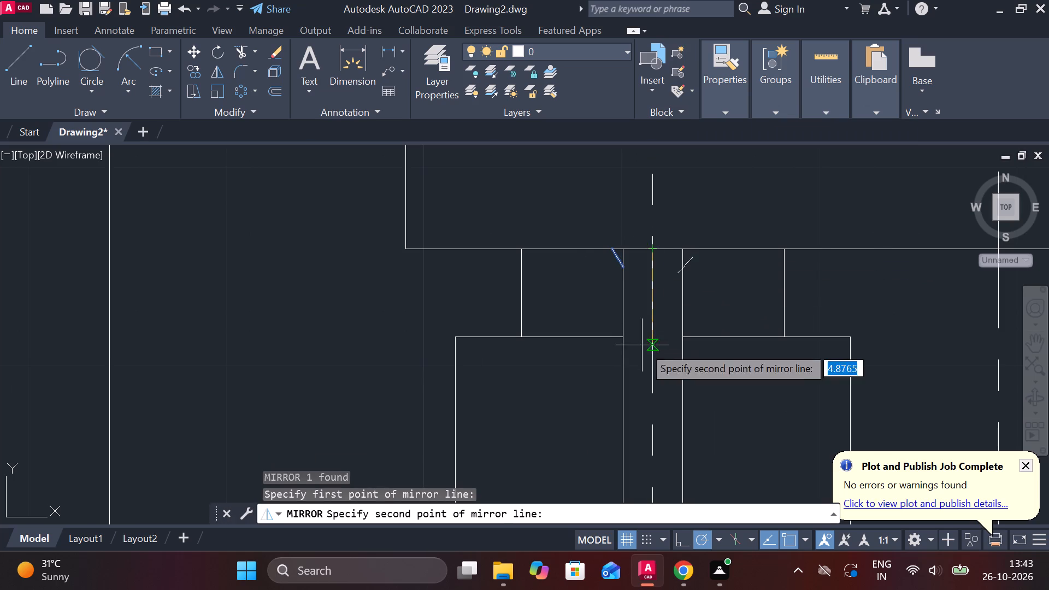
click(651, 336)
drag(682, 396, 651, 336)
Draw a vertical line along the rod's right edge from the upper block's top edge to its bottom edge.
scroll(723, 336, down, 2)
middle_drag(752, 397, 685, 226)
scroll(694, 288, down, 1)
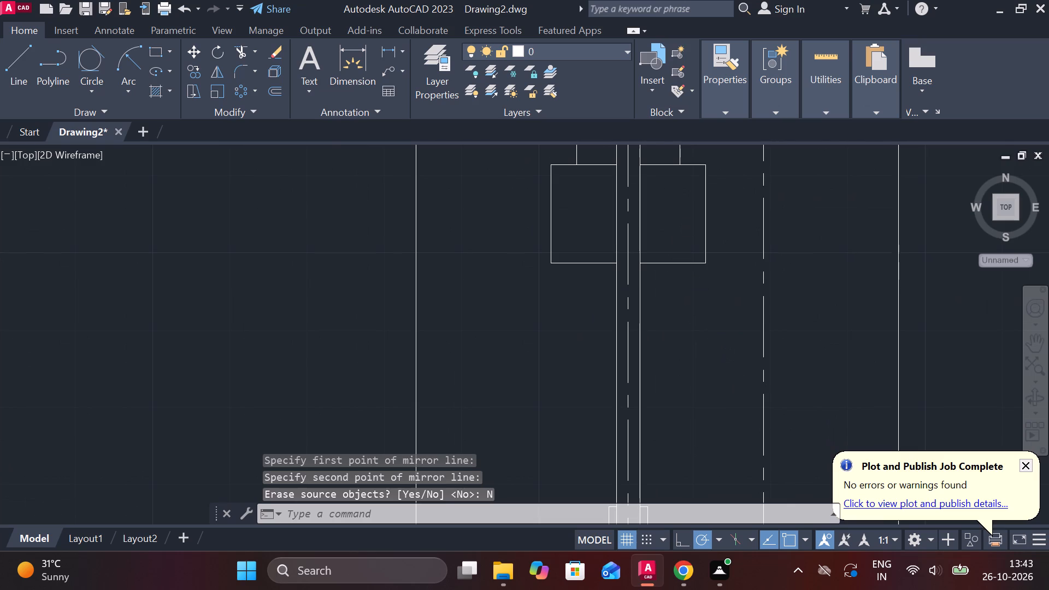
scroll(648, 213, up, 2)
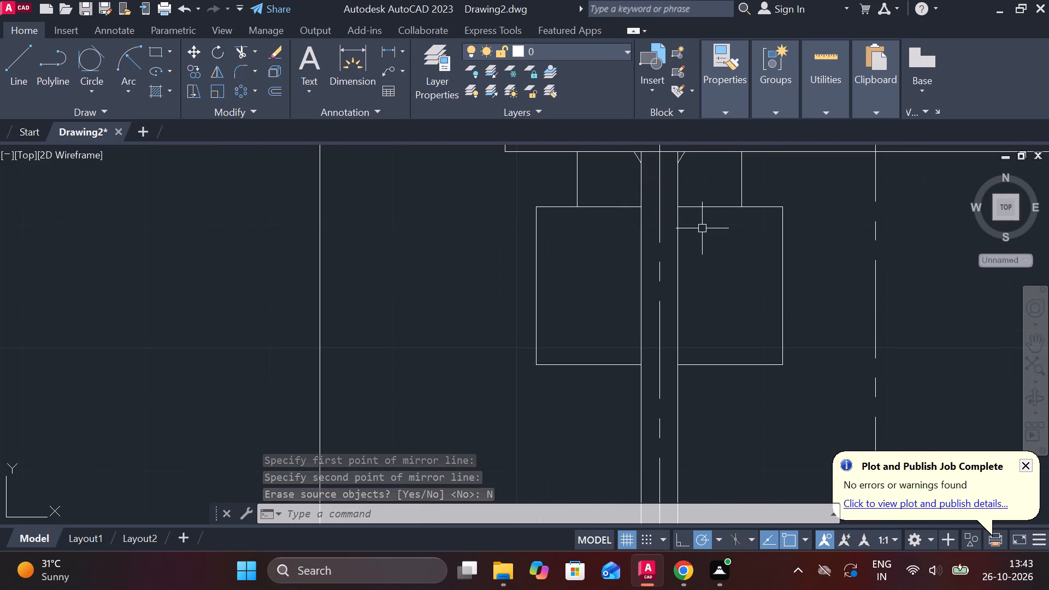
key(l)
key(Return)
click(677, 216)
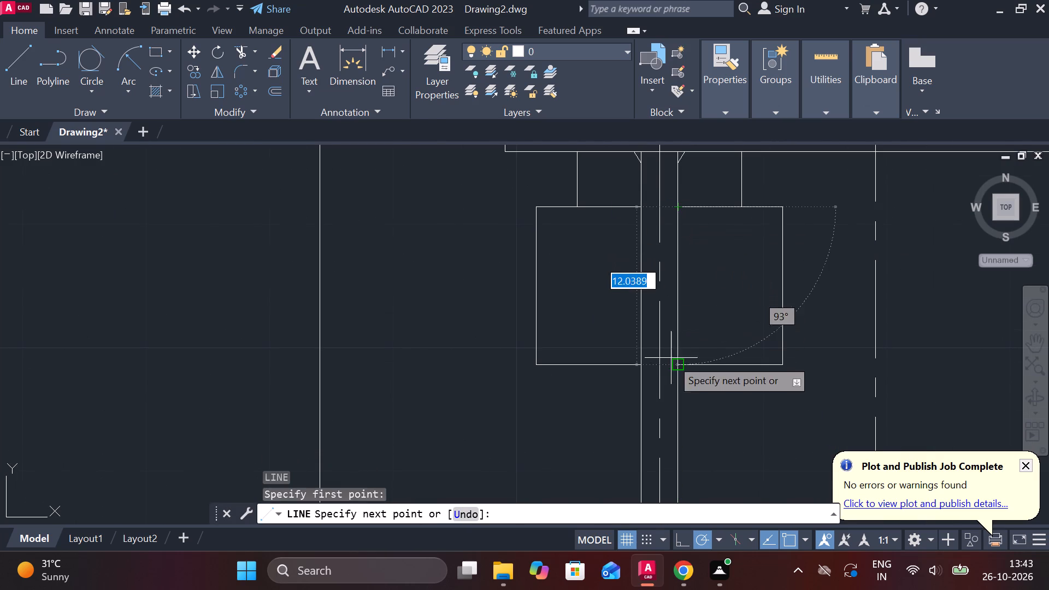
click(674, 365)
key(Escape)
Offset the new vertical line 0.5 to the right, into the upper block.
click(679, 280)
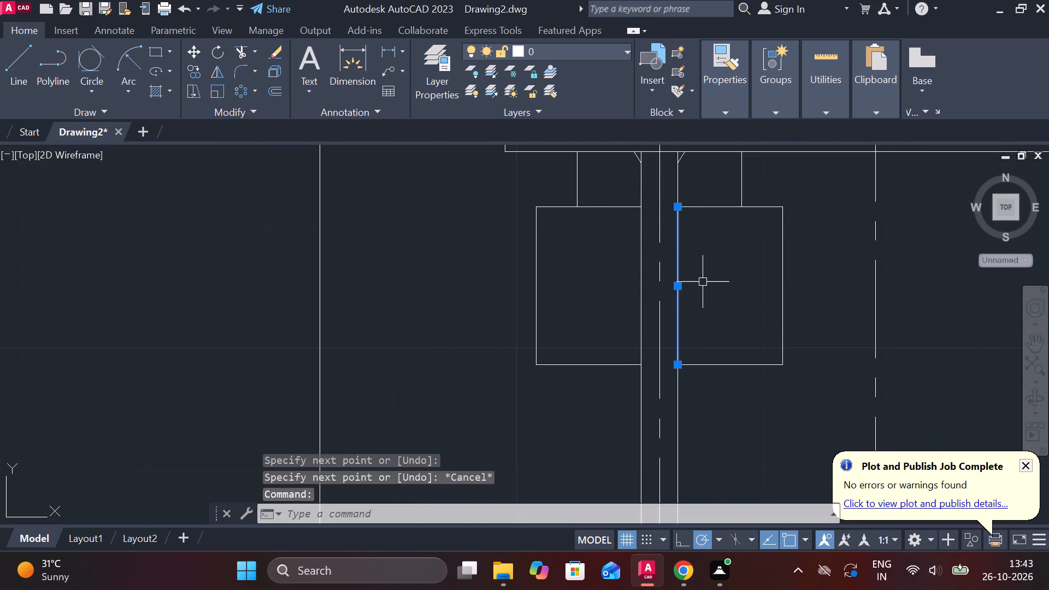
key(o)
key(Return)
key(Return)
text(.5)
key(Return)
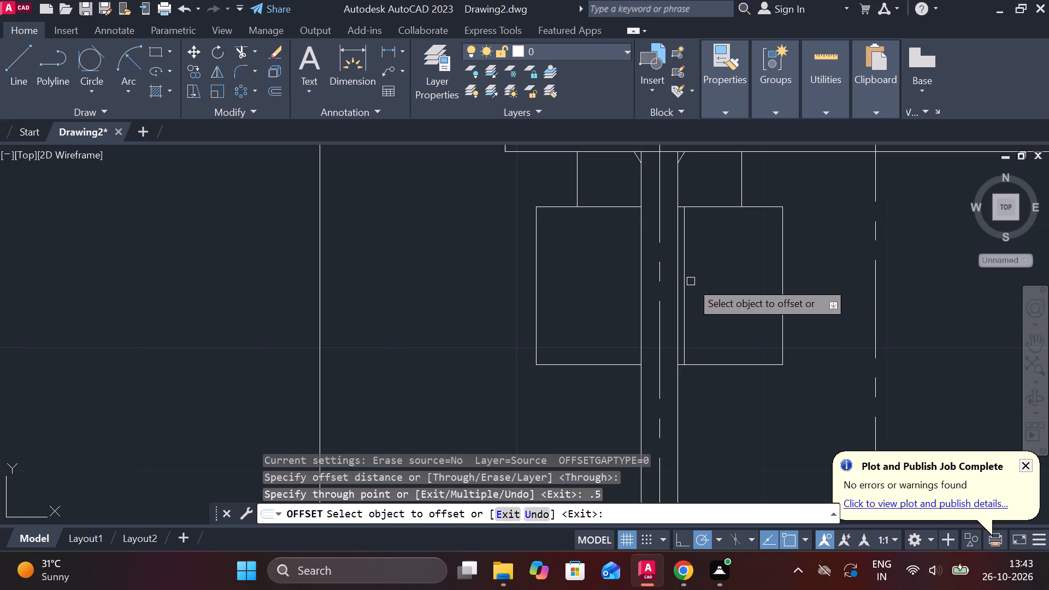
key(Escape)
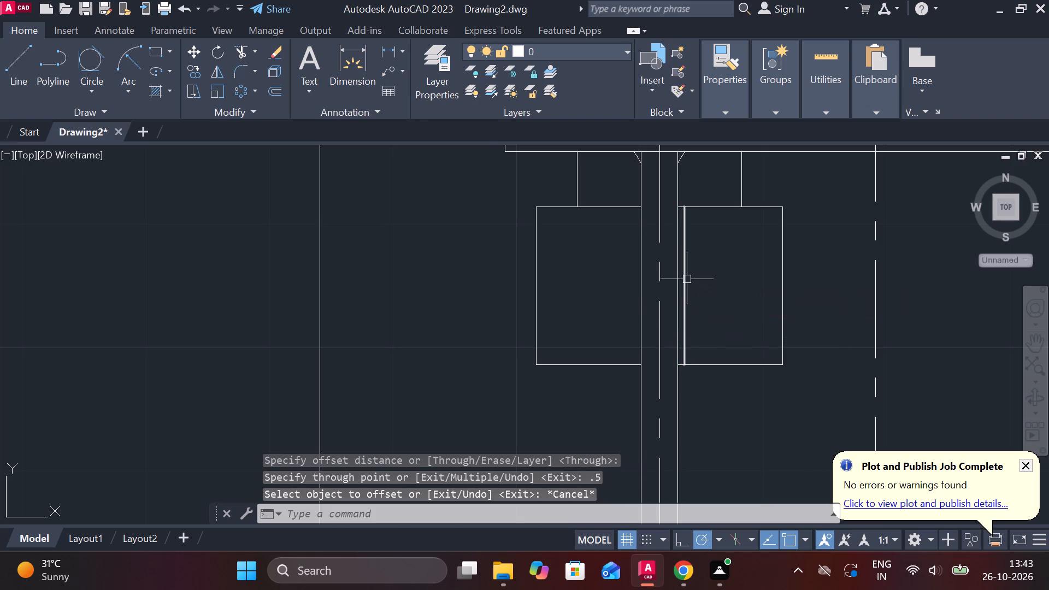
Mirror the offset line about the rod's centre line to the block's left half, keeping the original.
click(686, 278)
text(MI)
key(Return)
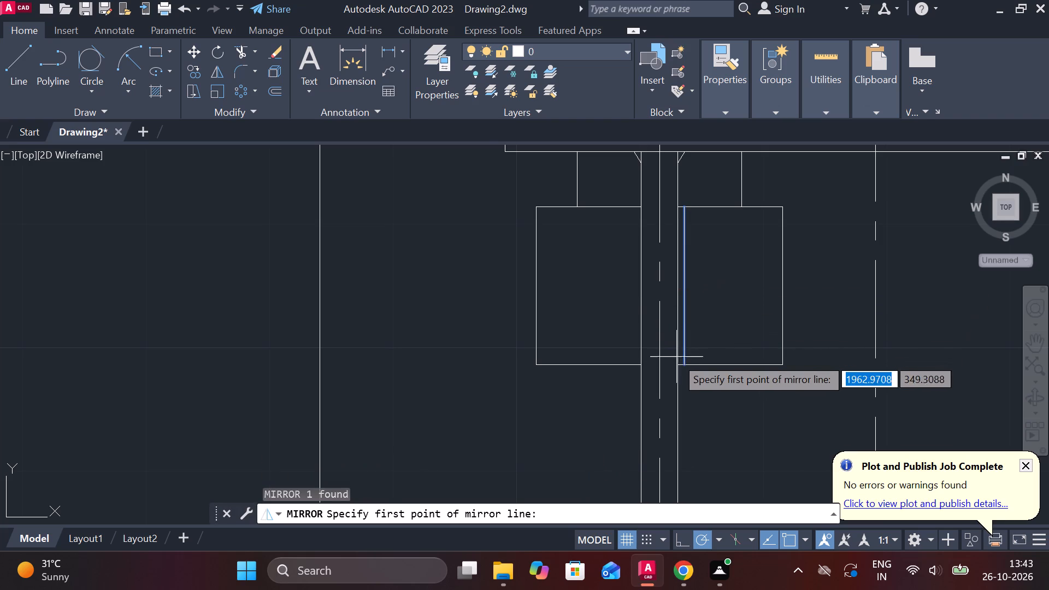
click(667, 365)
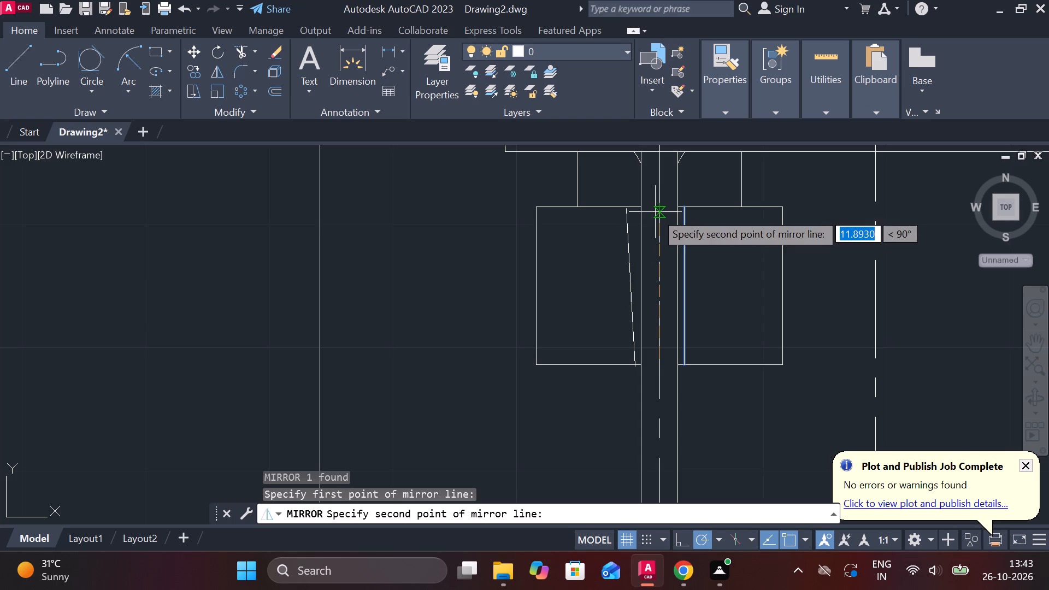
click(655, 155)
drag(699, 218, 655, 155)
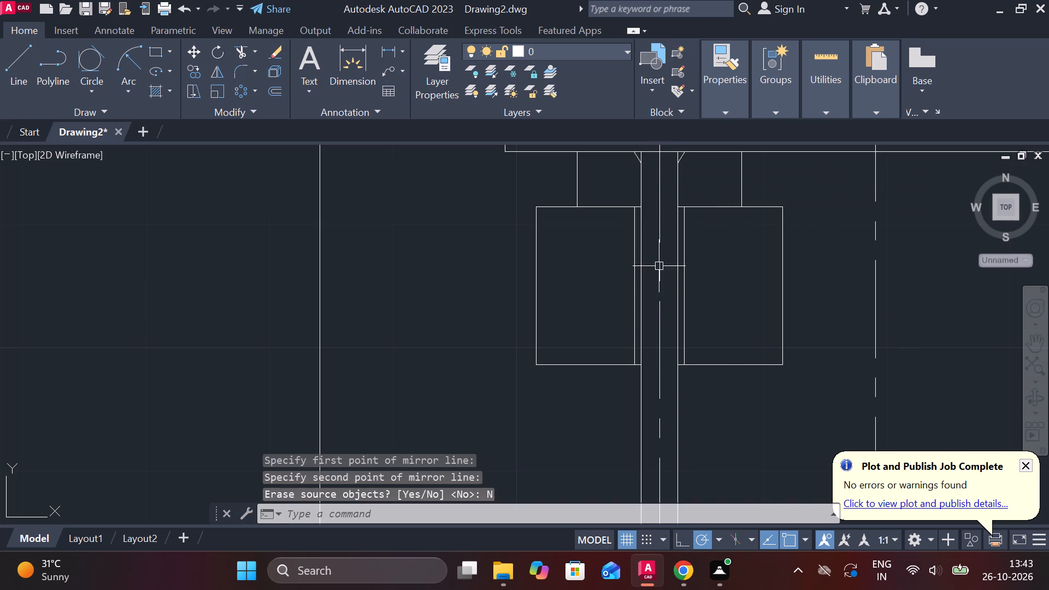
Erase the source vertical line that overlaps the rod's right edge inside the upper block.
click(680, 287)
text(E)
key(space)
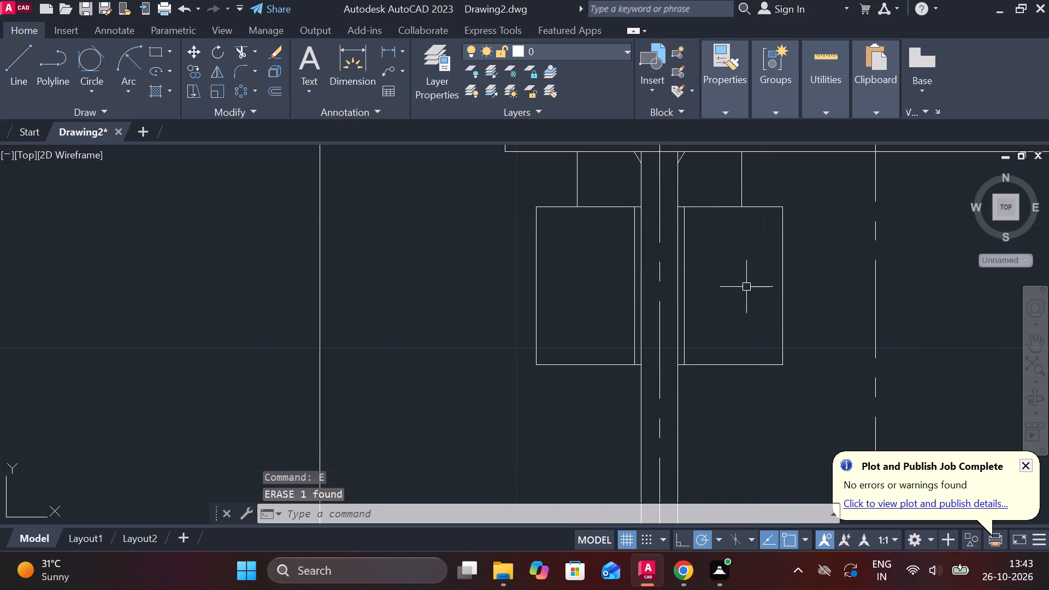
Mirror the whole left rod, block, screw and lug group about the front view's main centre line, keeping the original.
scroll(739, 306, down, 2)
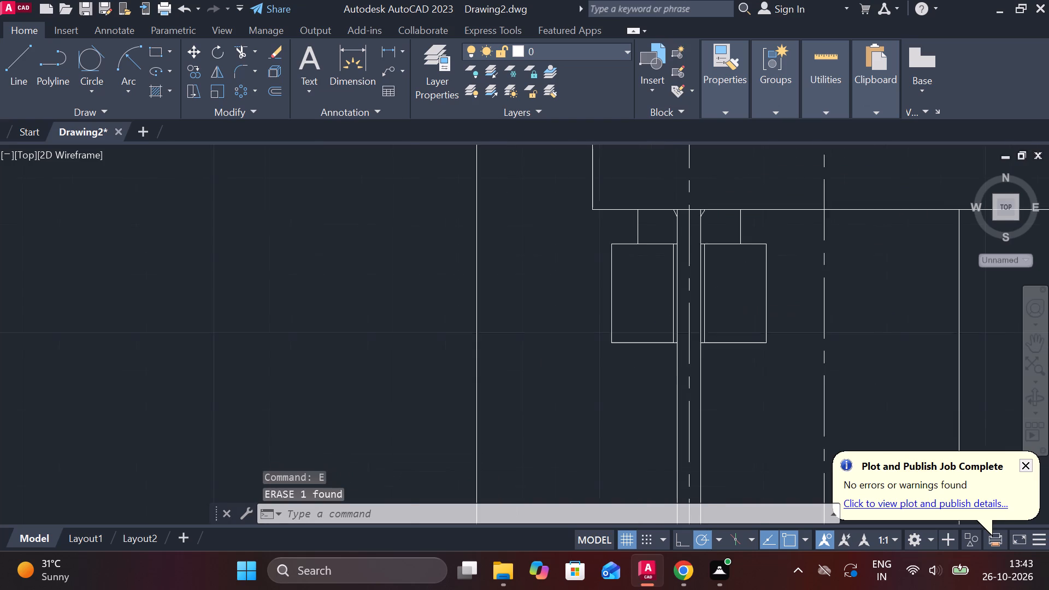
scroll(746, 319, down, 1)
middle_drag(745, 345, 699, 293)
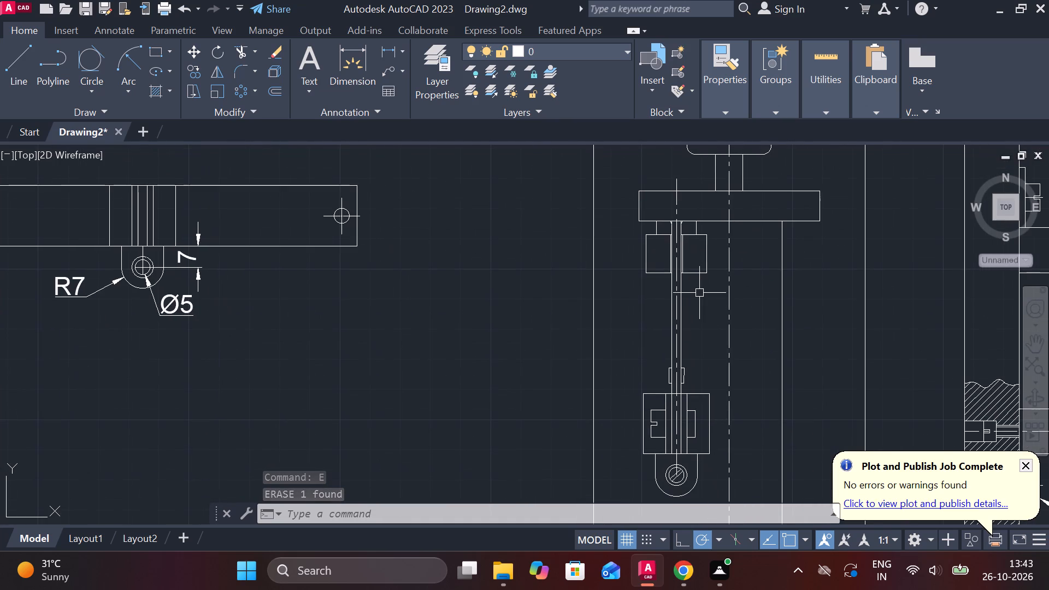
middle_drag(691, 397, 679, 318)
drag(691, 430, 677, 407)
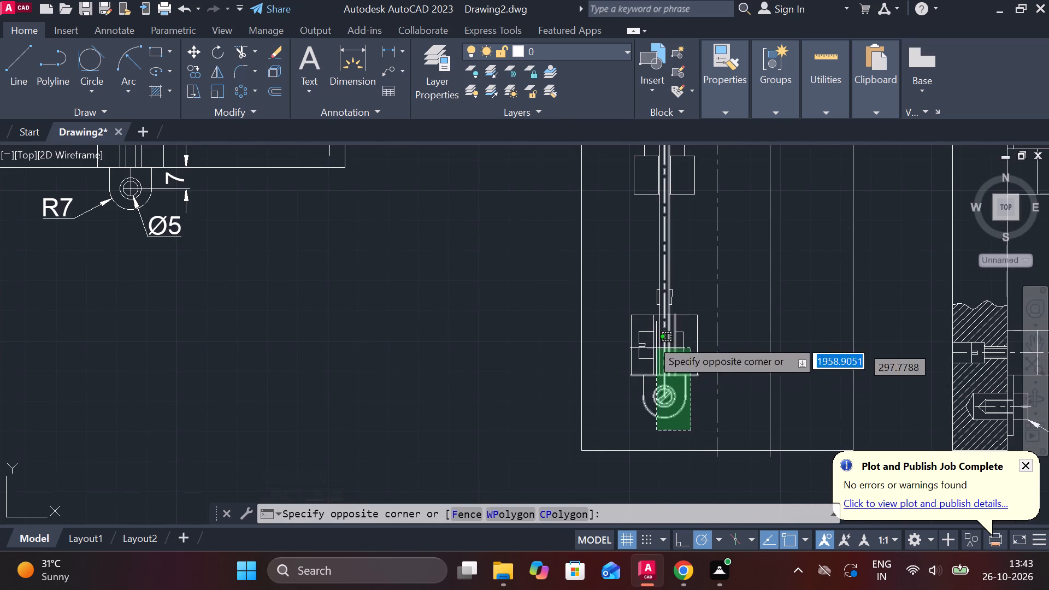
middle_drag(628, 223, 607, 329)
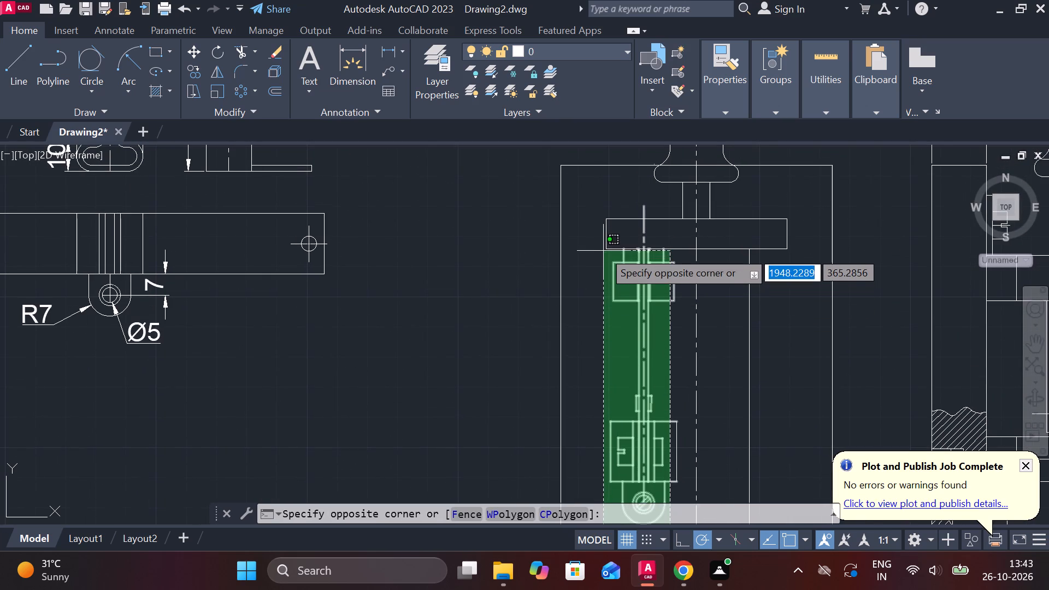
click(603, 251)
scroll(651, 256, up, 2)
text(MI)
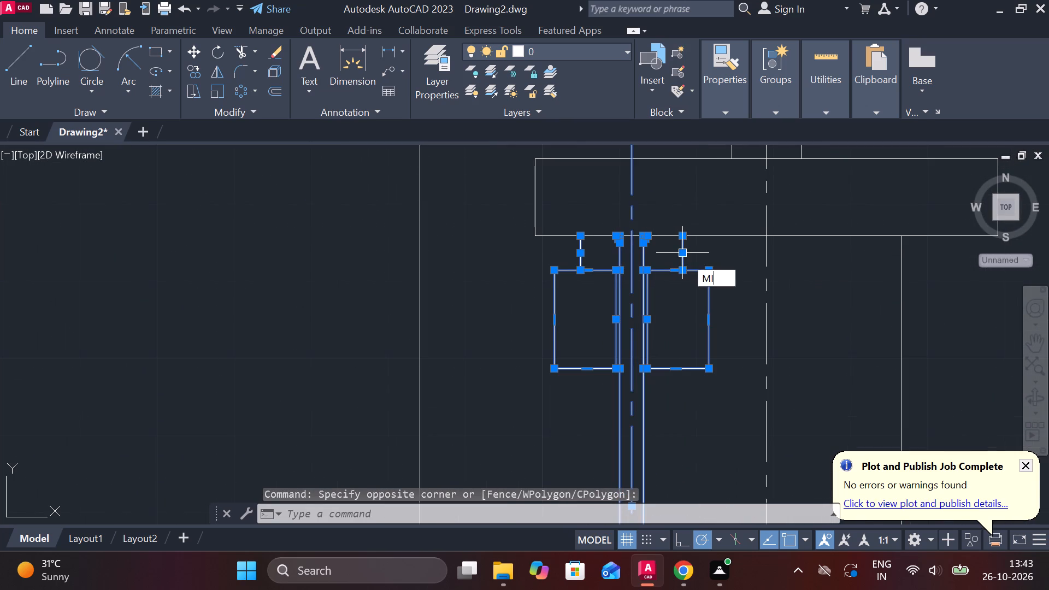
key(Return)
click(765, 238)
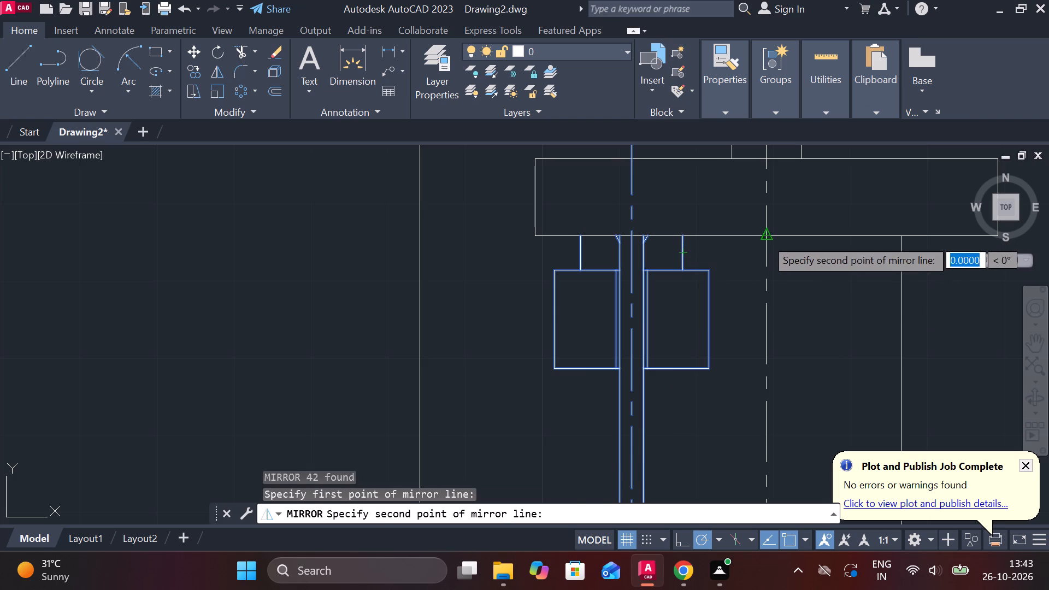
middle_drag(775, 374, 716, 243)
middle_drag(703, 438, 693, 358)
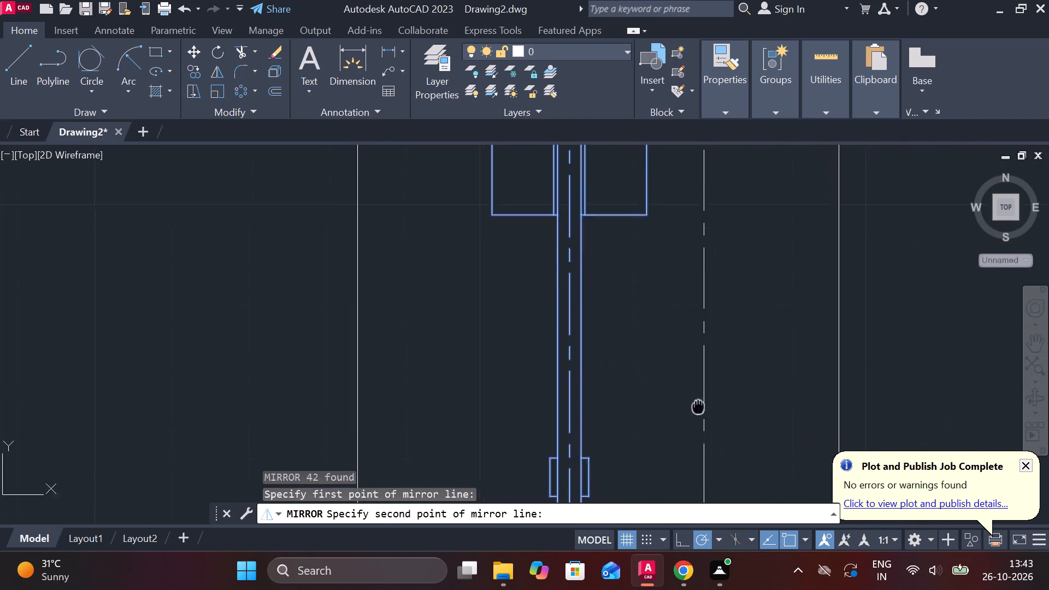
middle_drag(693, 358, 686, 226)
scroll(702, 364, down, 1)
middle_drag(705, 455, 688, 264)
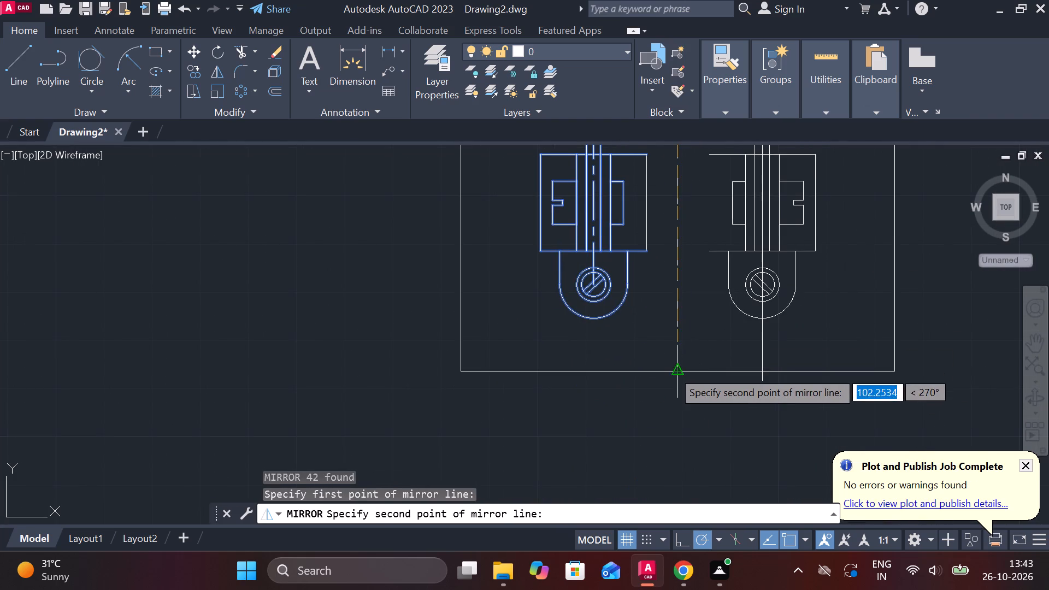
click(672, 370)
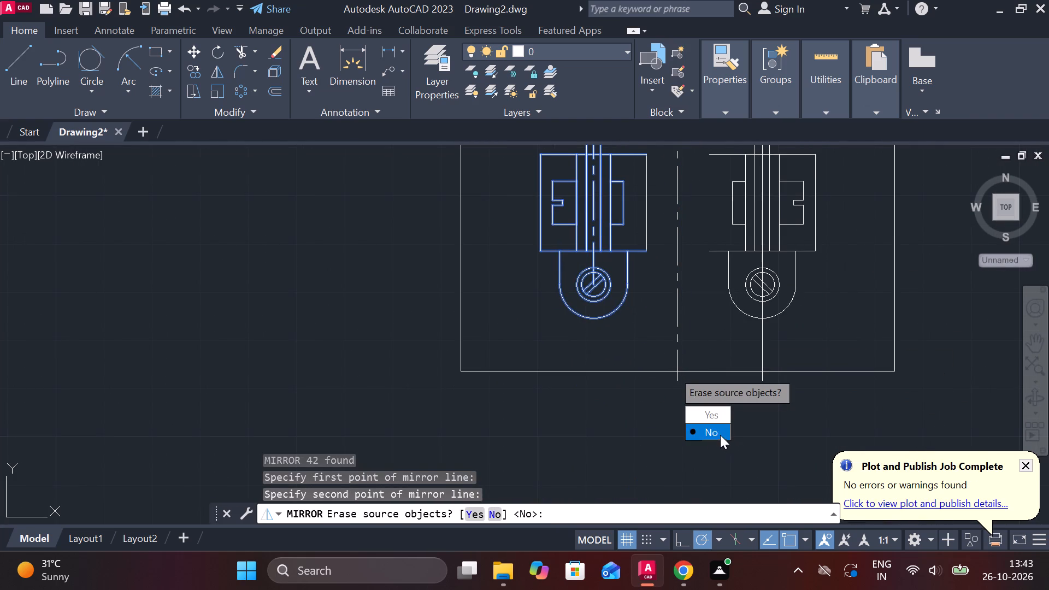
drag(719, 434, 672, 370)
Draw a 20 long vertical line closing the open left side of the mirrored lower block.
key(l)
key(Return)
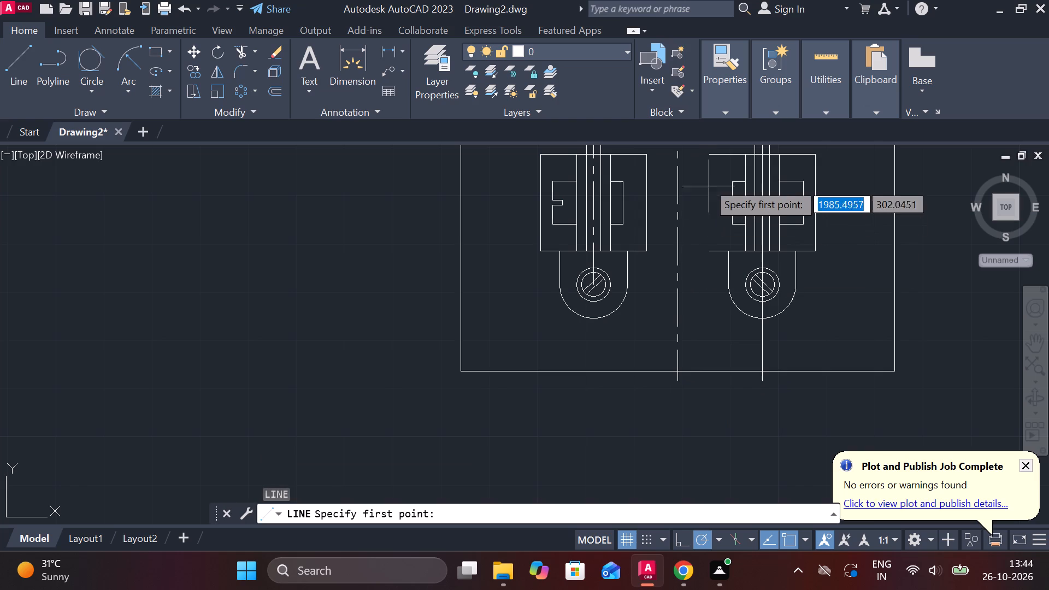
click(700, 165)
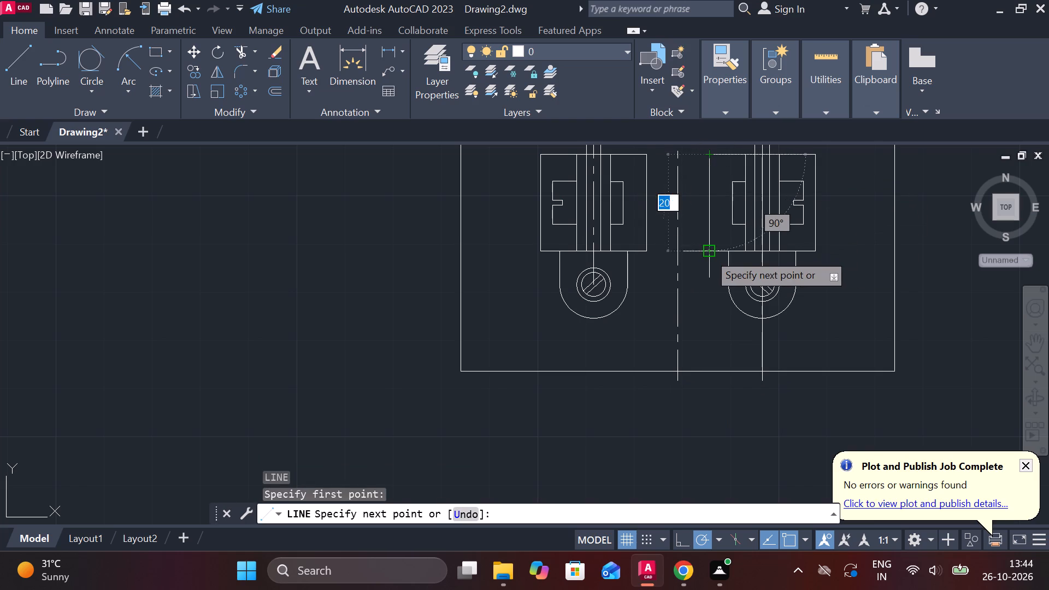
click(708, 253)
scroll(703, 254, down, 2)
key(Escape)
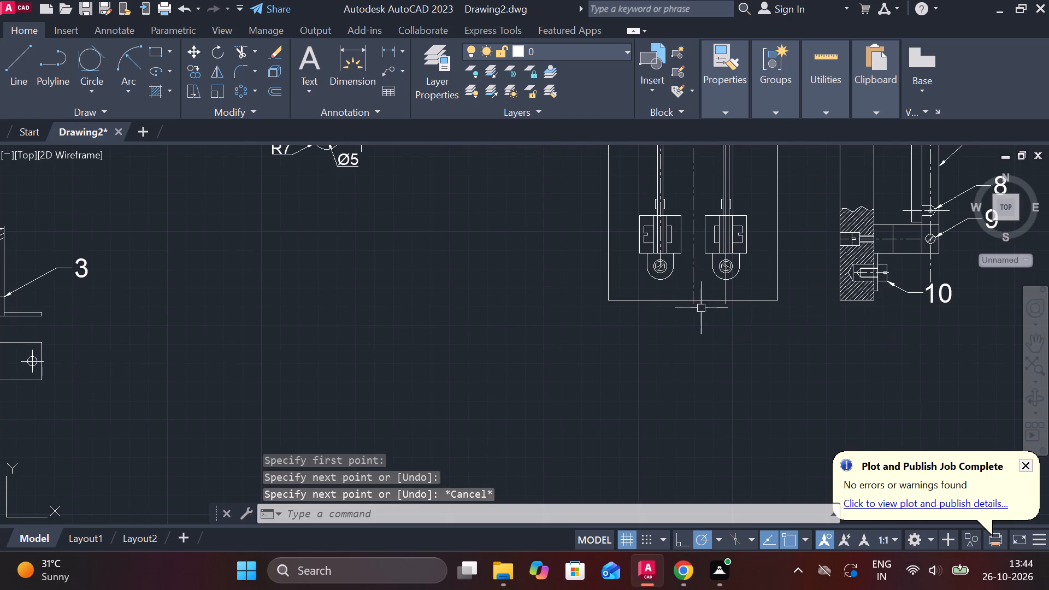
Erase the long solid vertical line running through the right rod and lug past the base plate's bottom edge.
click(729, 297)
text(E)
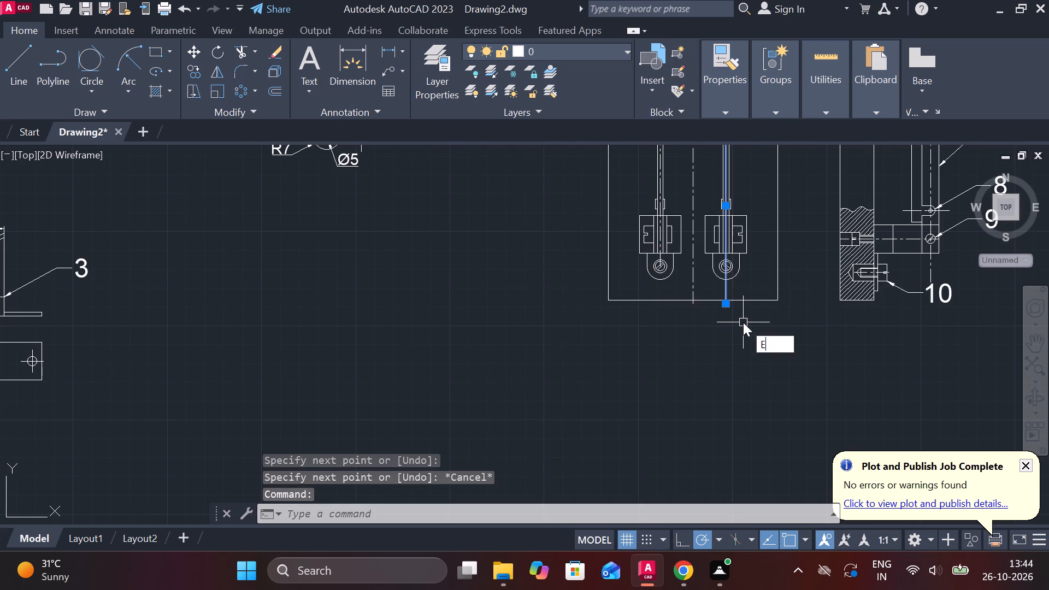
key(space)
Erase the vertical centre lines of both the left and right rods in the front view.
middle_drag(743, 322, 666, 438)
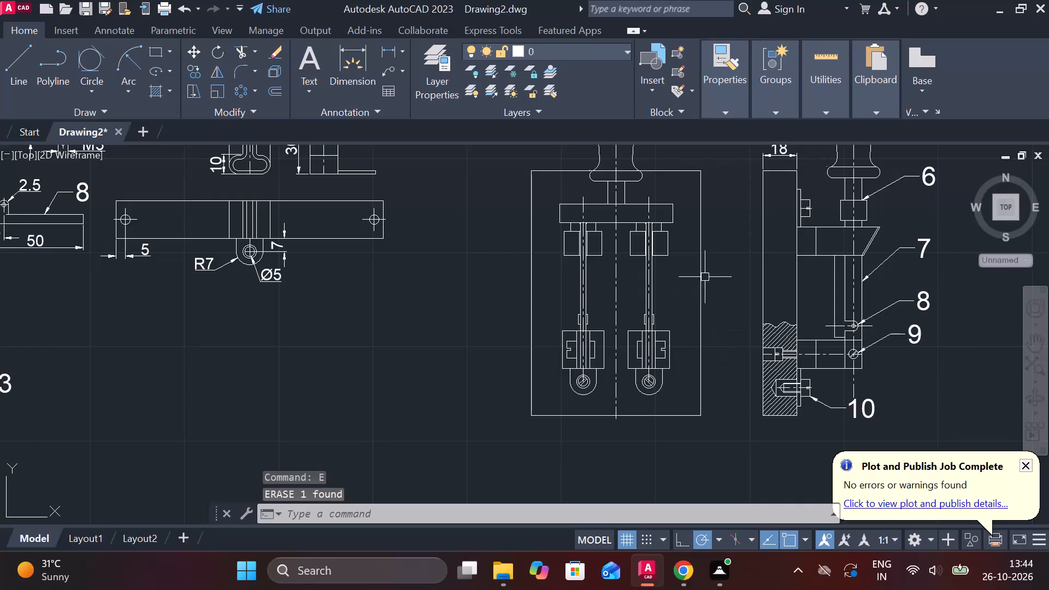
scroll(590, 290, up, 1)
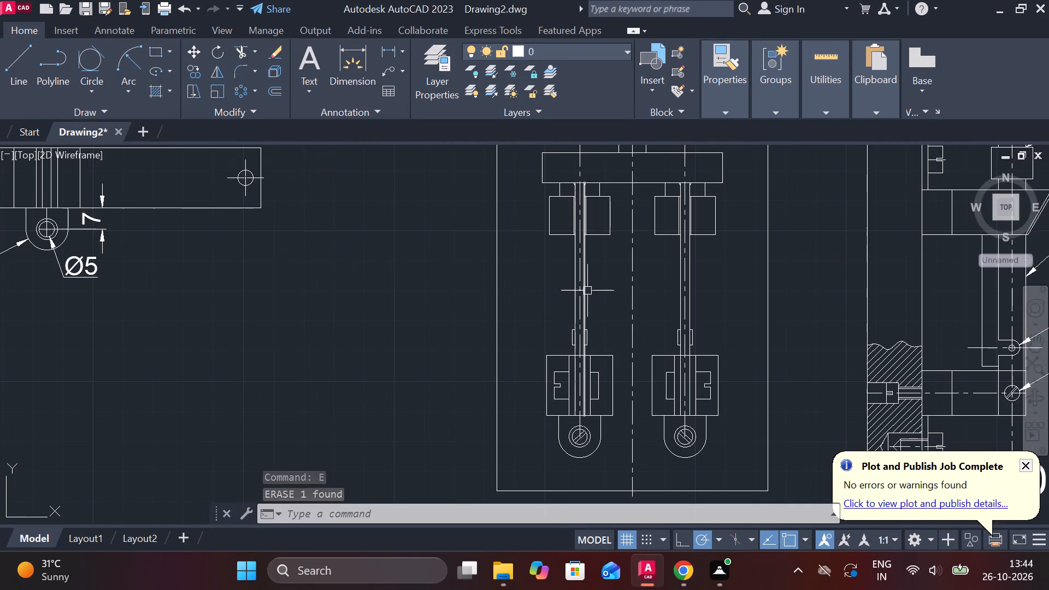
click(581, 274)
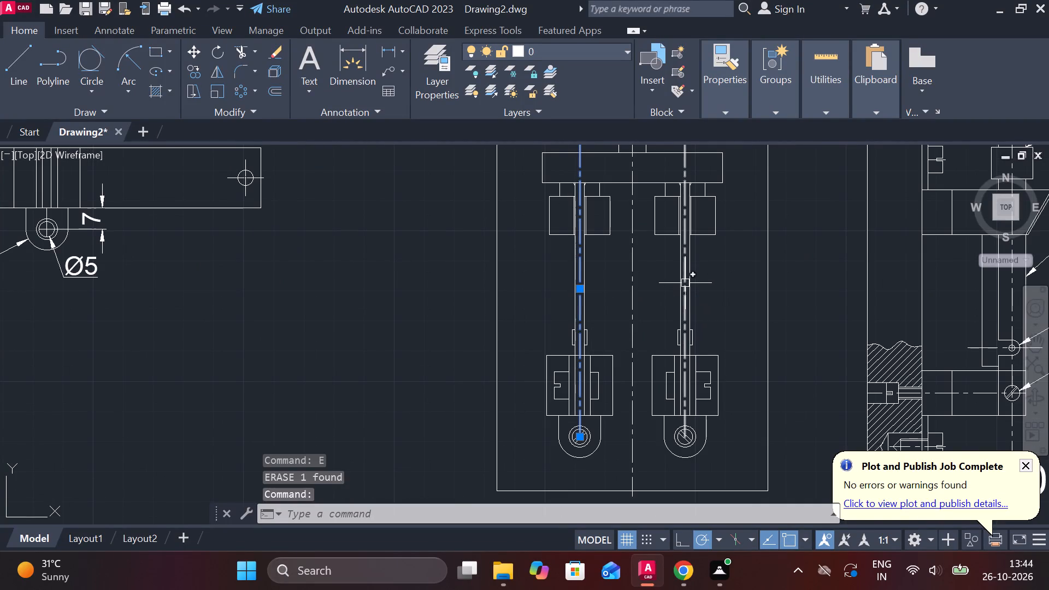
click(685, 282)
key(e)
key(space)
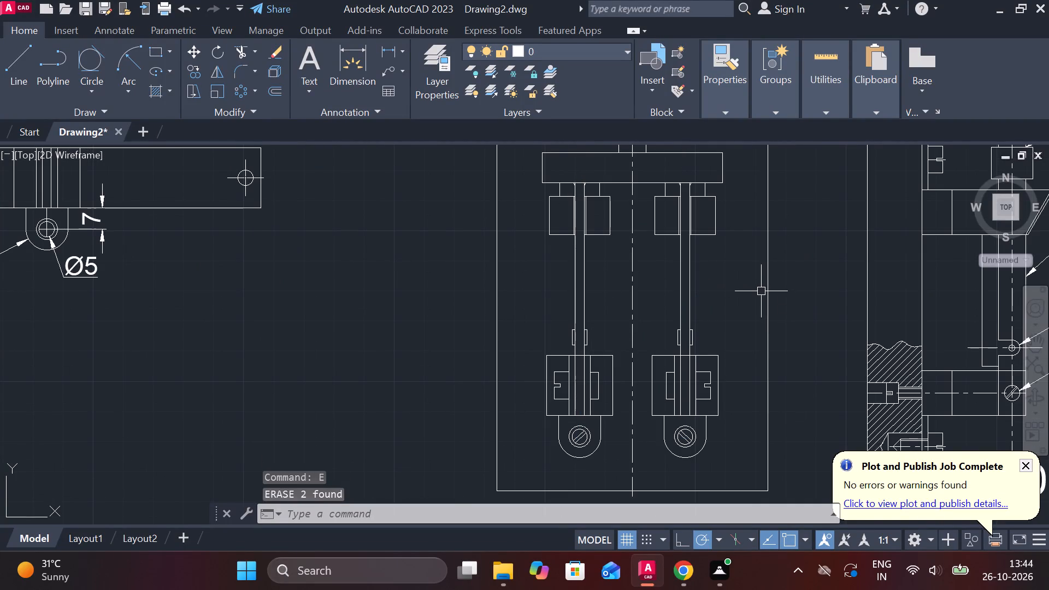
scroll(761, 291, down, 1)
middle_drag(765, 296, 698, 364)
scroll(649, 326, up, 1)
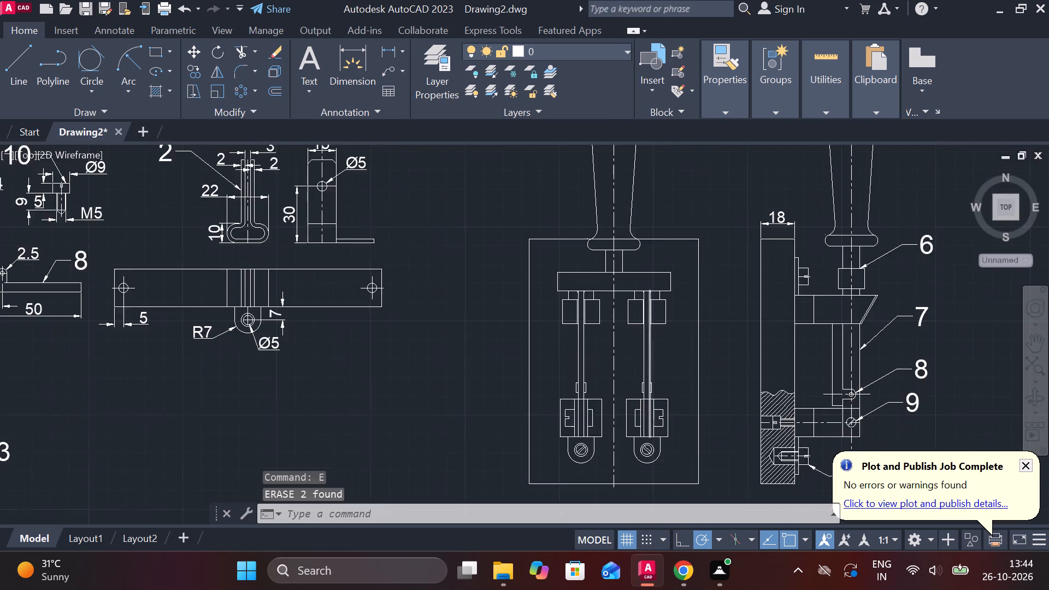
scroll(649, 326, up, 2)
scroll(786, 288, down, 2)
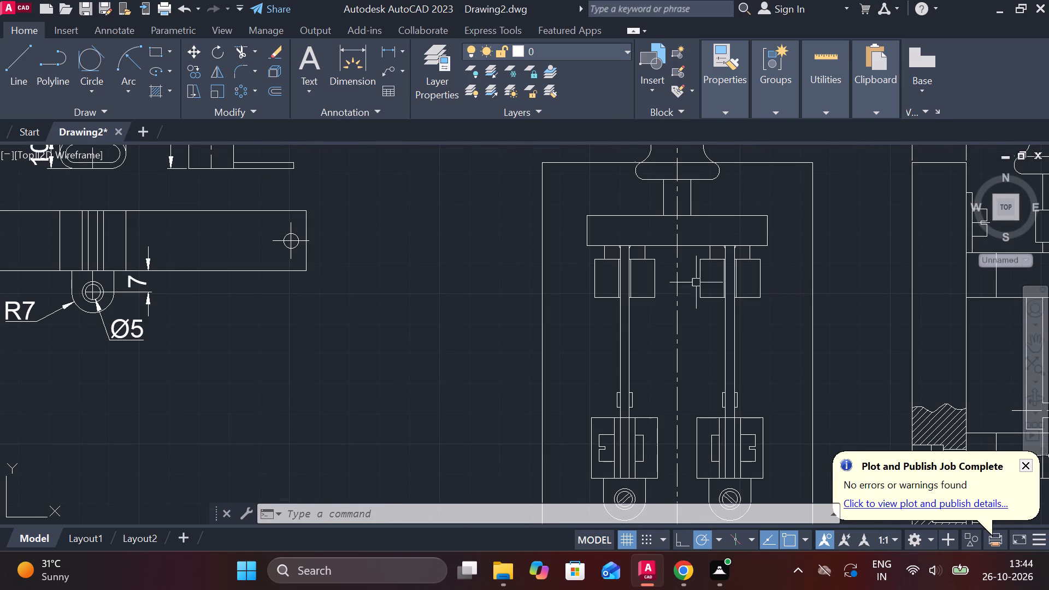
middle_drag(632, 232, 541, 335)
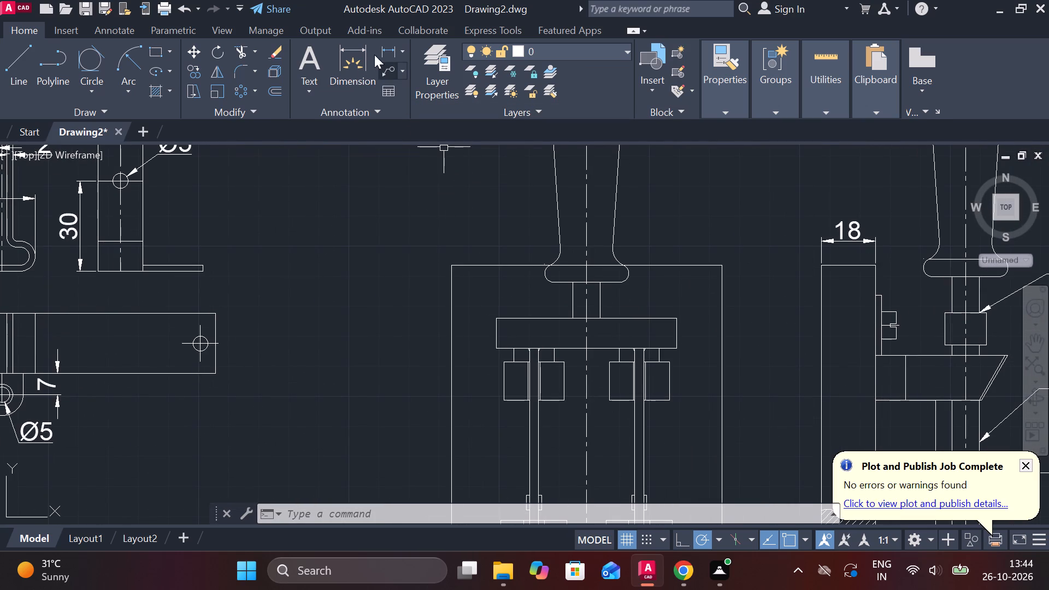
Dimension the base plate's overall width in the front view, placing the linear dimension above its top edge.
click(387, 48)
click(439, 259)
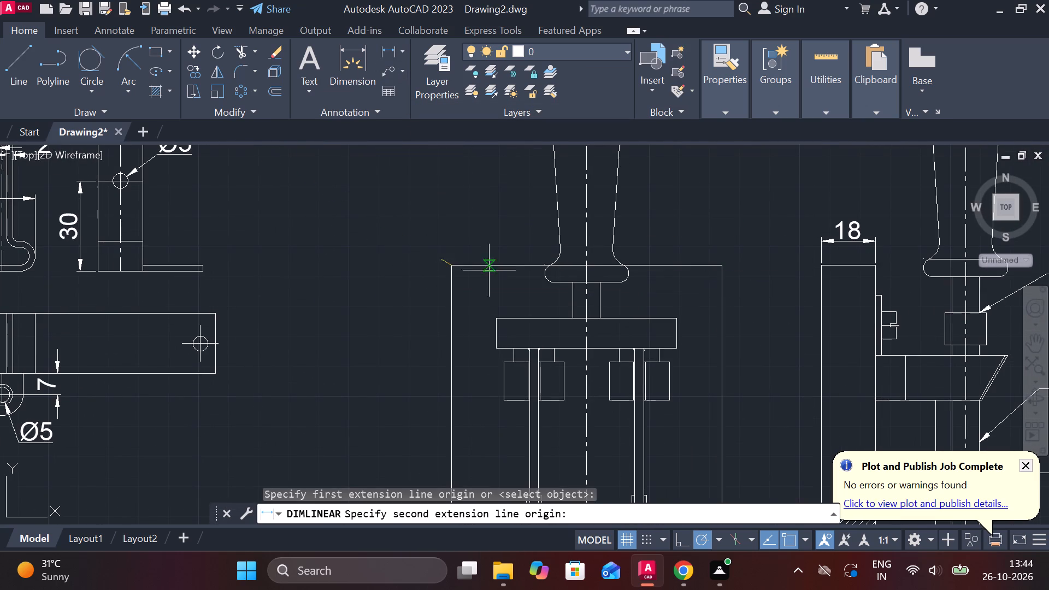
click(720, 268)
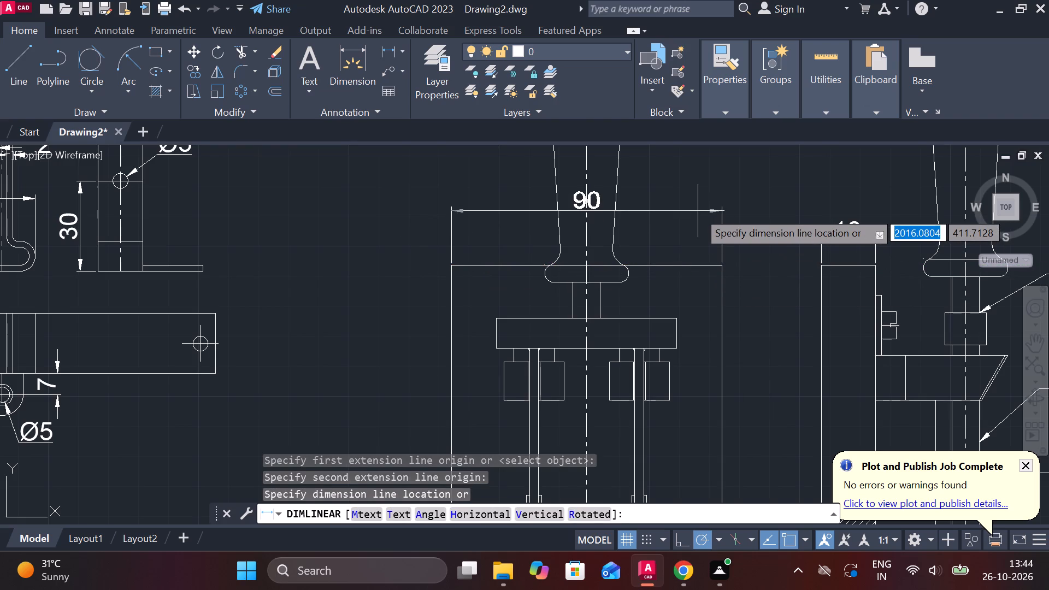
click(698, 211)
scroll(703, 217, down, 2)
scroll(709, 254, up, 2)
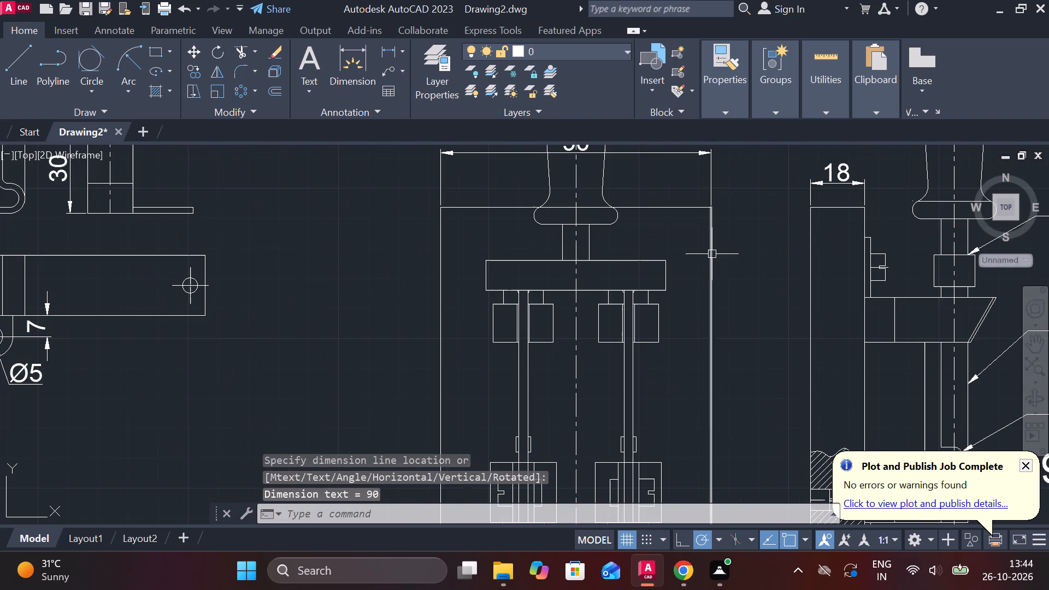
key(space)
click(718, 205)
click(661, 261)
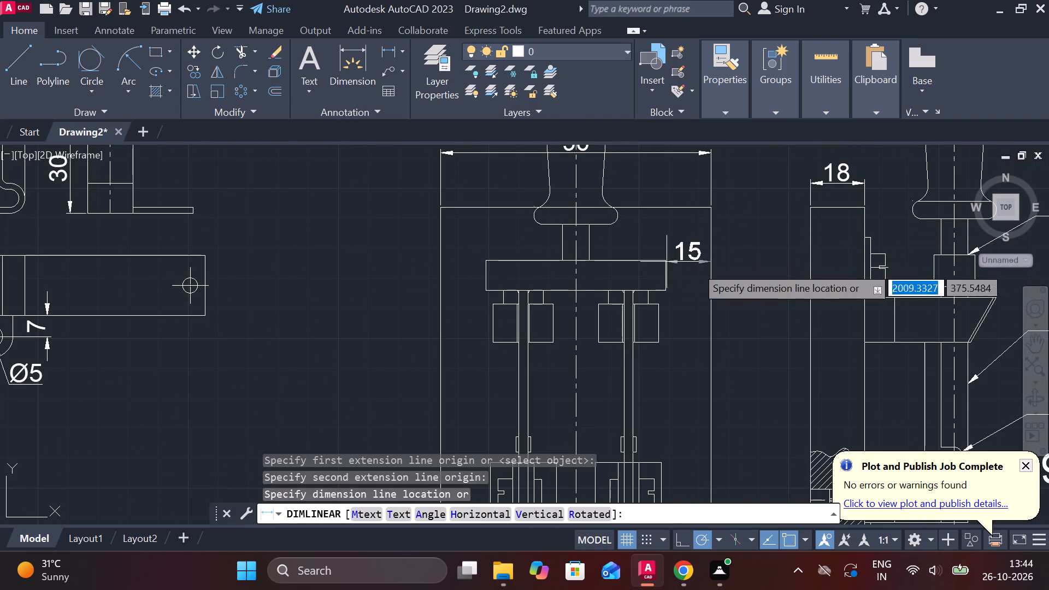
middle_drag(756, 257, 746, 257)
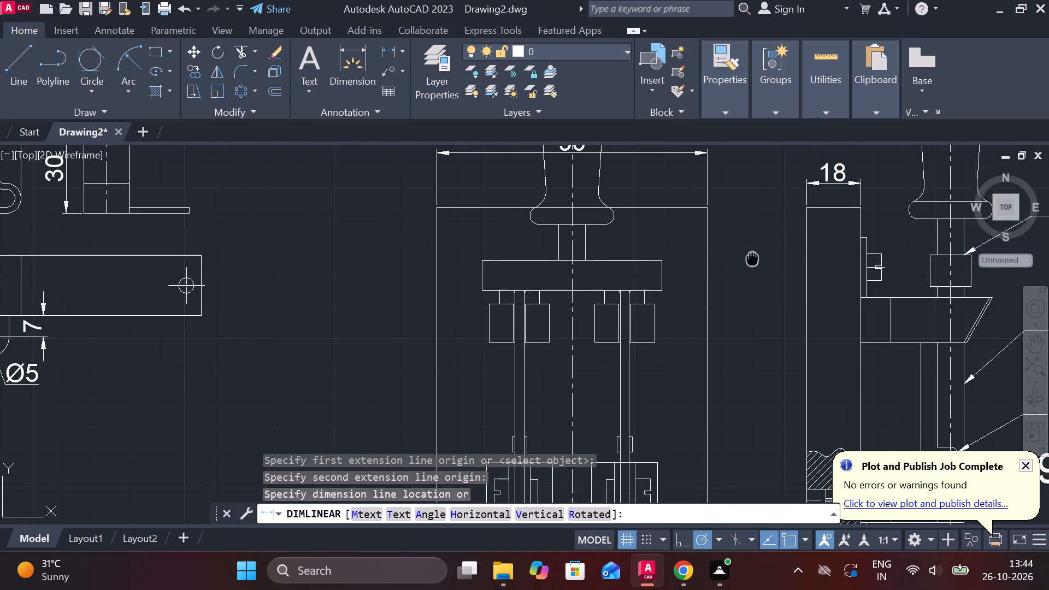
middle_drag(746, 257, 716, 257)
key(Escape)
Dimension the vertical distance from the base plate's top edge to the bottom of the upper right block.
key(space)
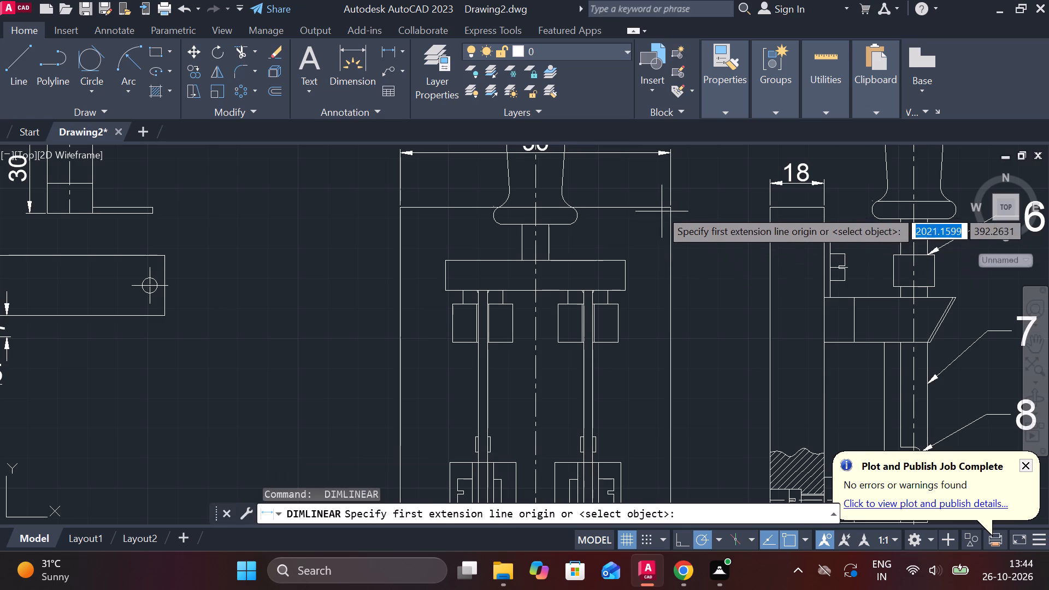
click(665, 210)
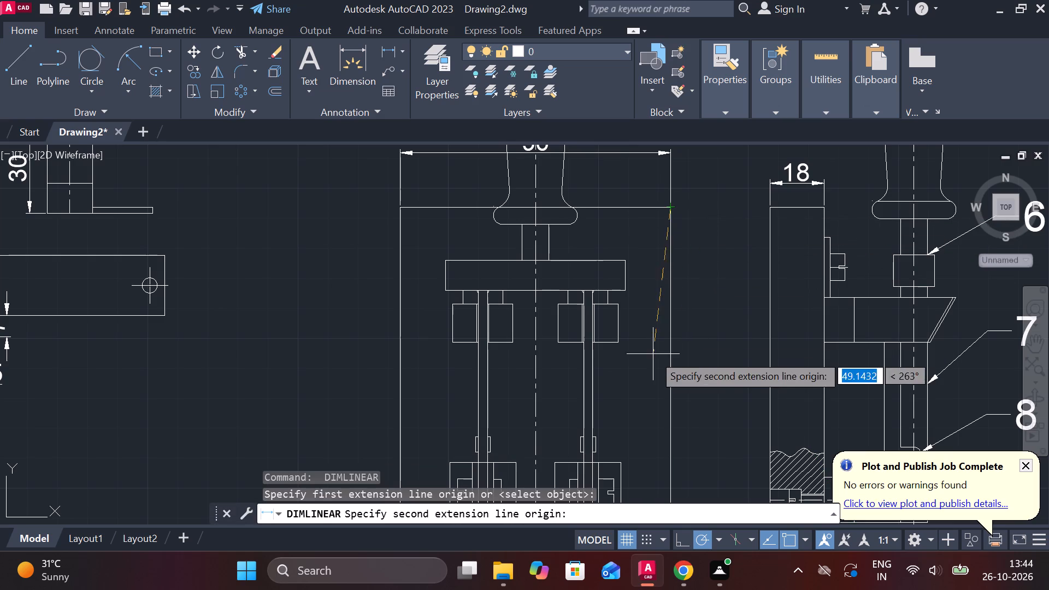
click(624, 347)
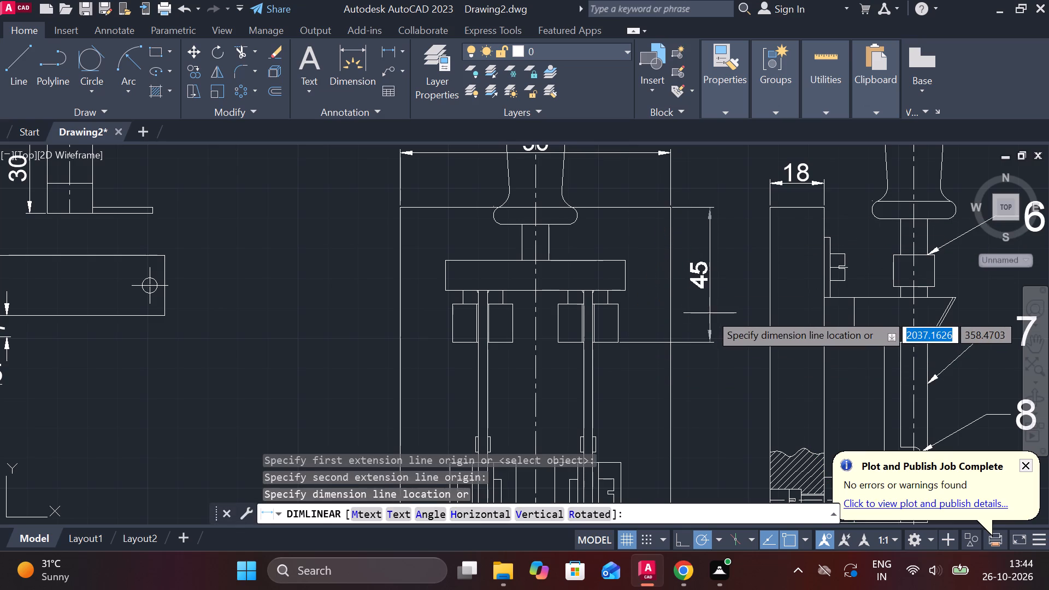
click(710, 313)
Dimension the vertical distance from the upper right block's bottom edge to the lower block's top edge, in line with the previous dimension.
middle_drag(701, 342, 682, 267)
key(space)
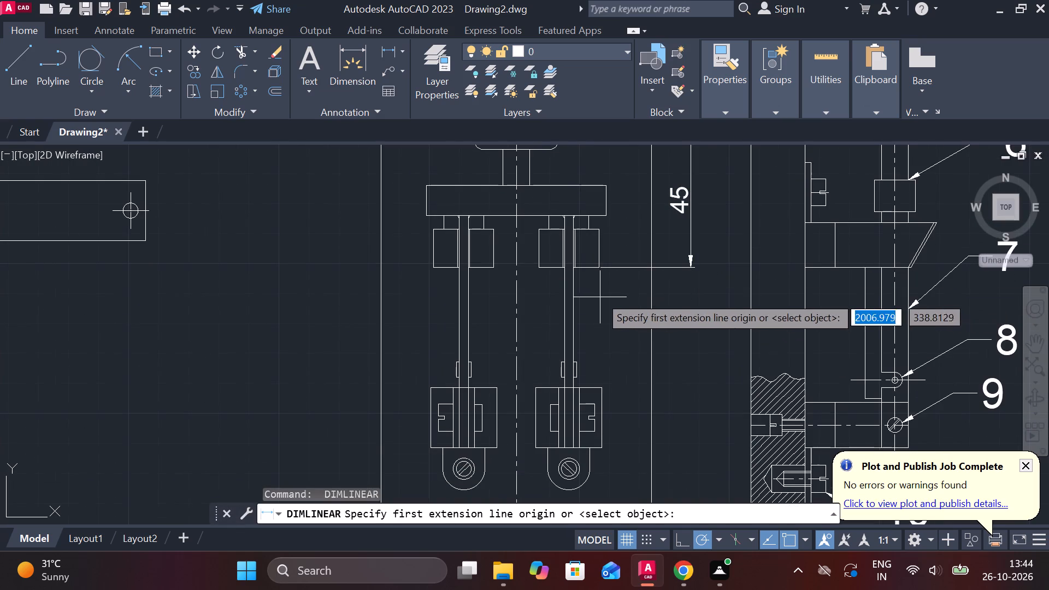
click(599, 275)
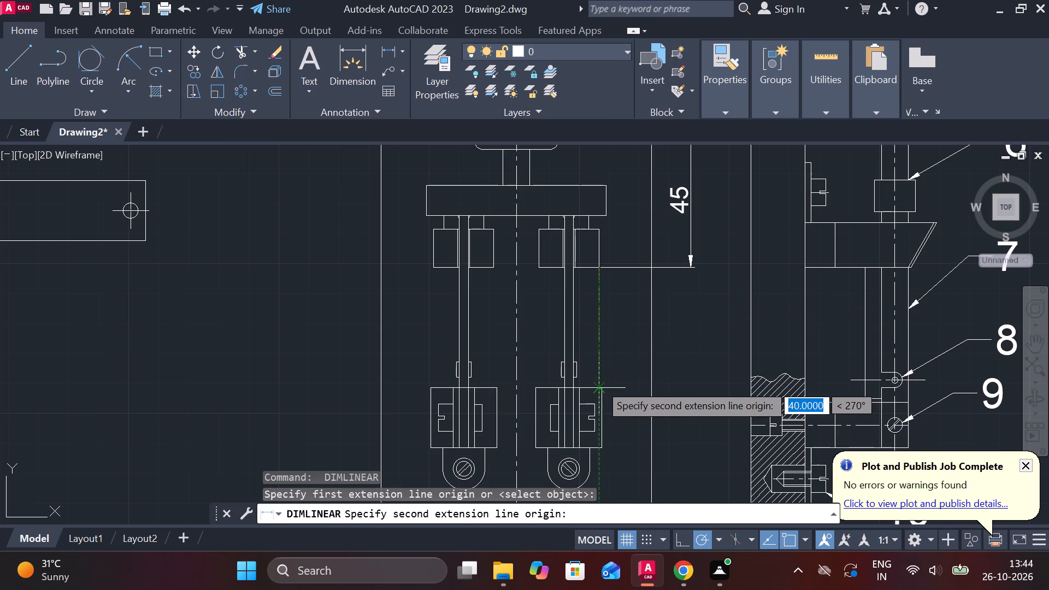
click(599, 383)
click(687, 276)
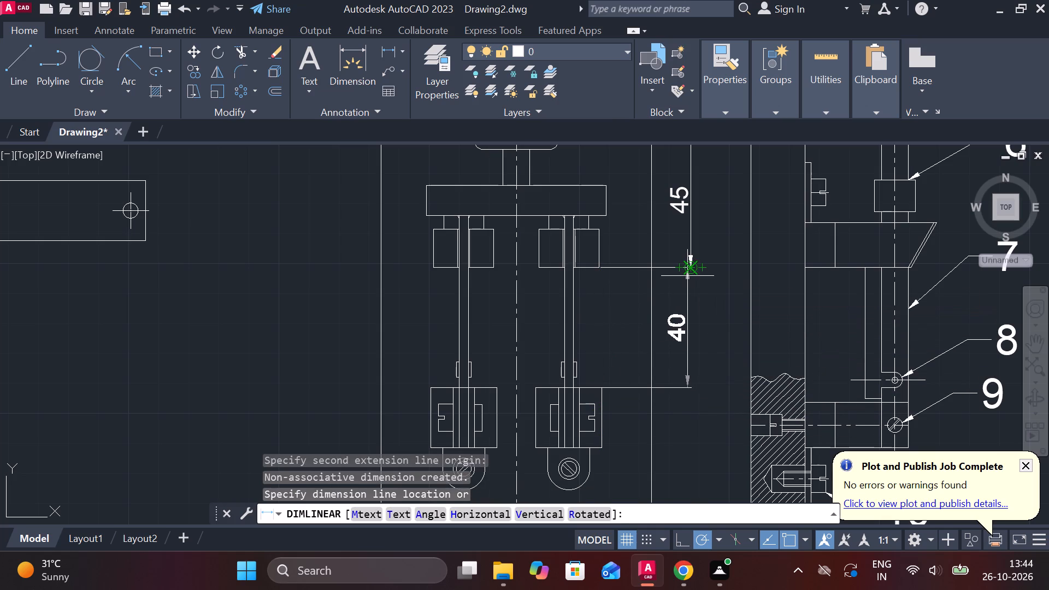
Dimension the vertical distance from the lower right block's top edge to the base plate's bottom edge, continuing the dimension chain.
middle_drag(670, 402, 667, 346)
key(space)
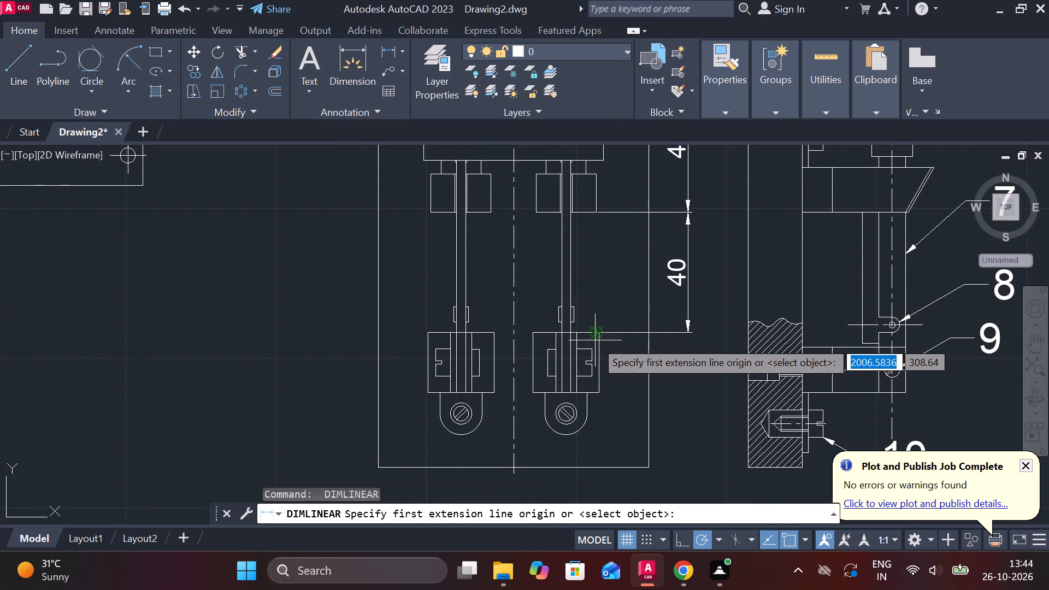
click(595, 340)
click(587, 471)
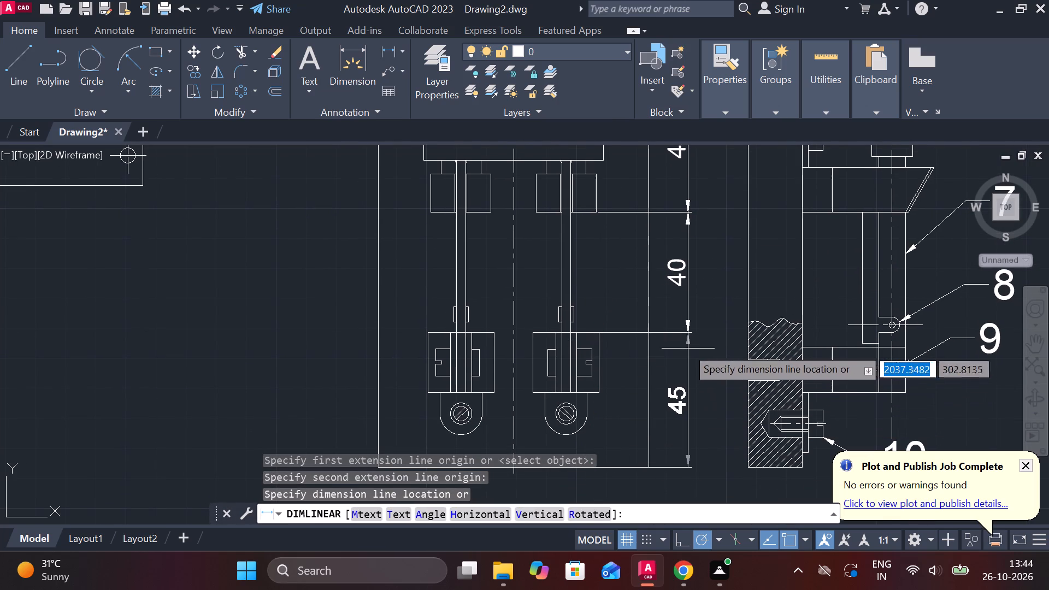
click(686, 335)
Add a multileader to the handle in the front view with part number 5 at text height 10.
scroll(708, 362, down, 2)
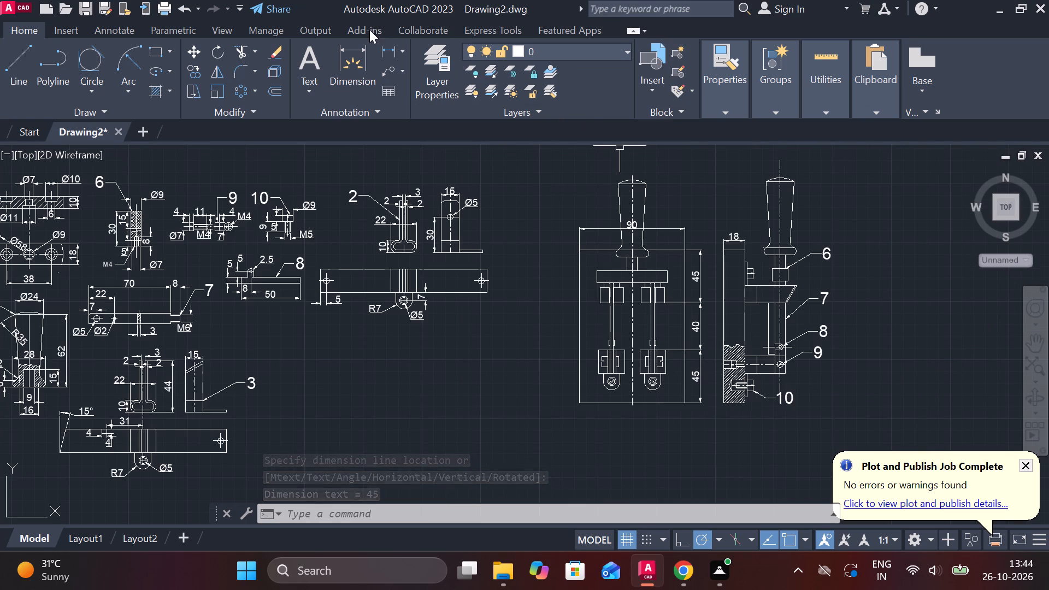
click(393, 63)
middle_click(558, 173)
scroll(560, 173, up, 1)
click(655, 223)
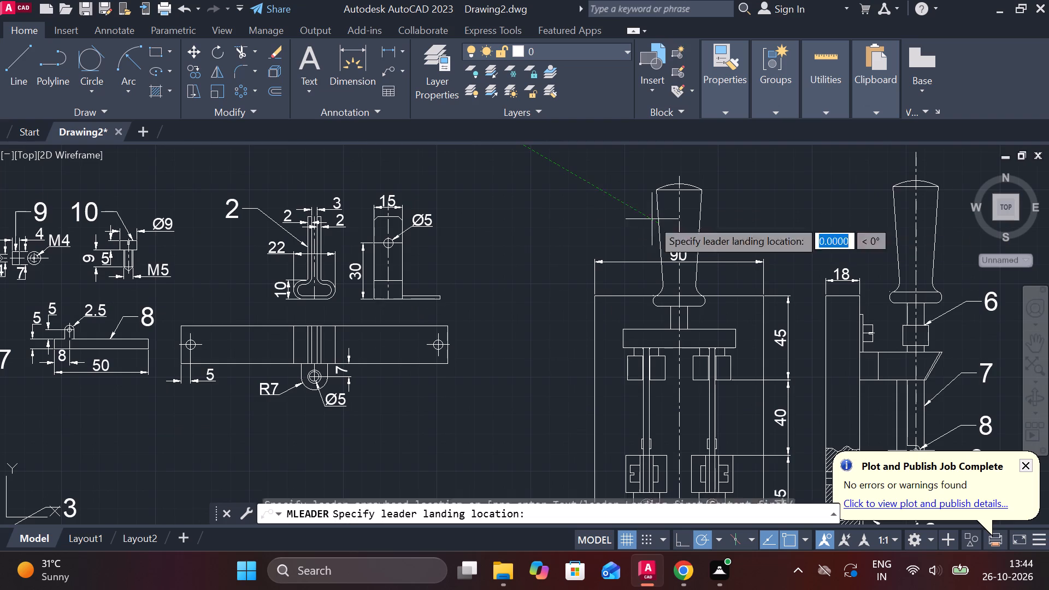
click(614, 184)
click(114, 61)
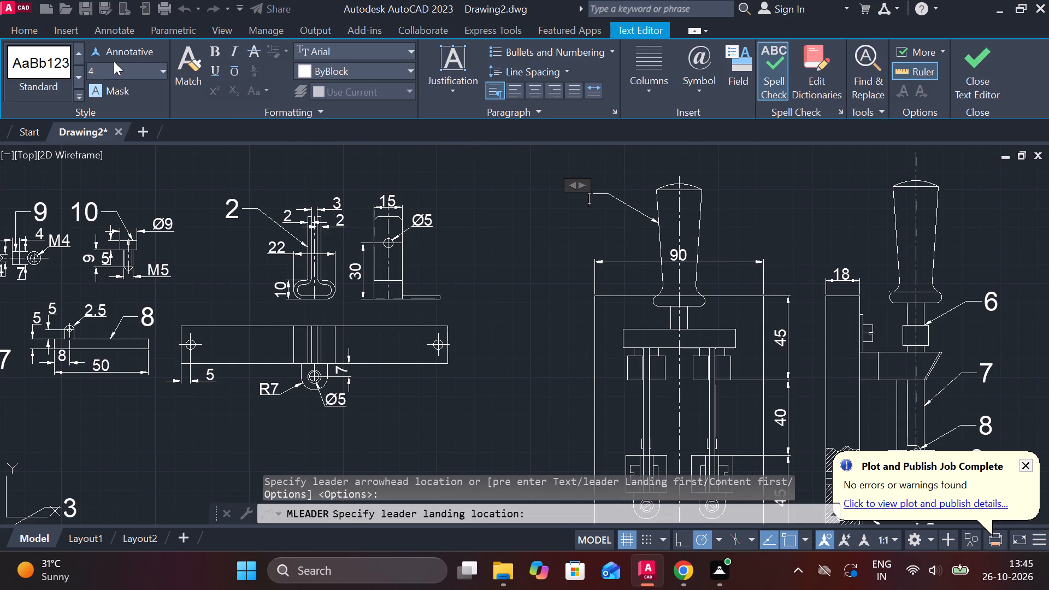
click(110, 72)
text(10)
key(Return)
key(5)
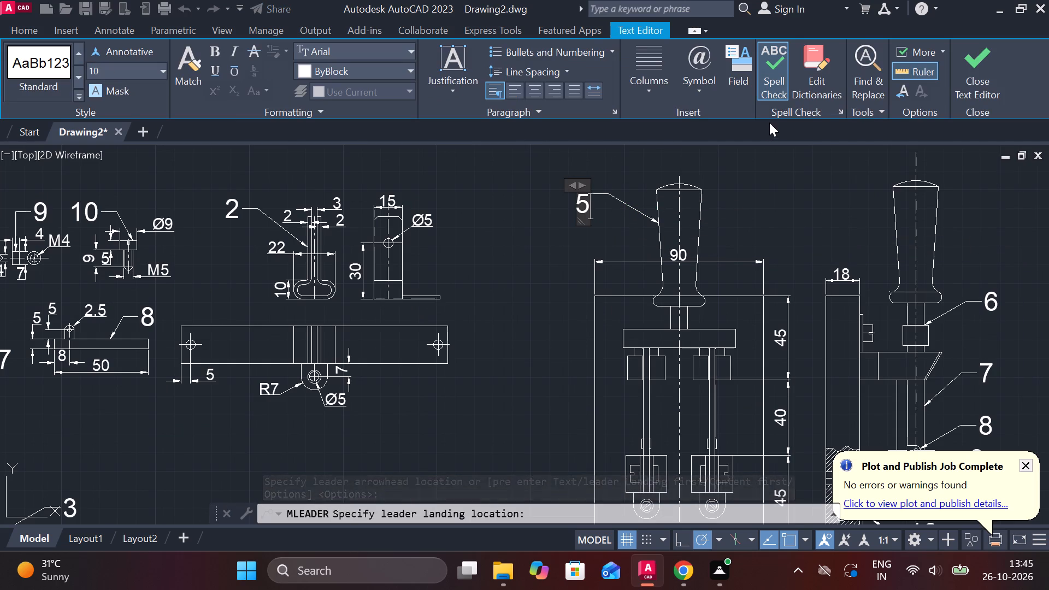
click(977, 63)
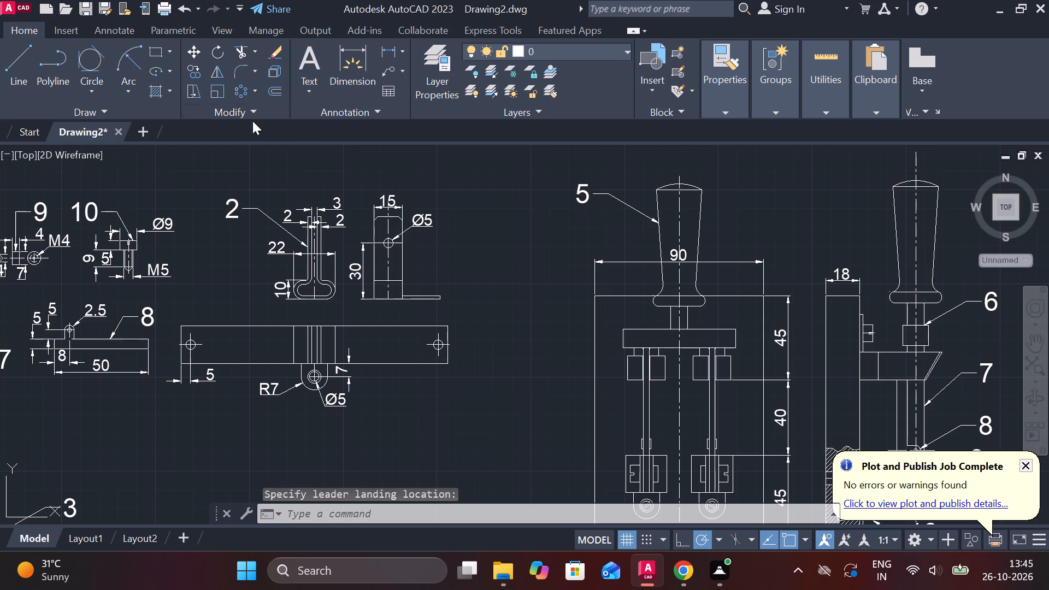
Add a multileader to the crossbar's upper left corner in the front view with part number 4 at text height 10.
click(386, 70)
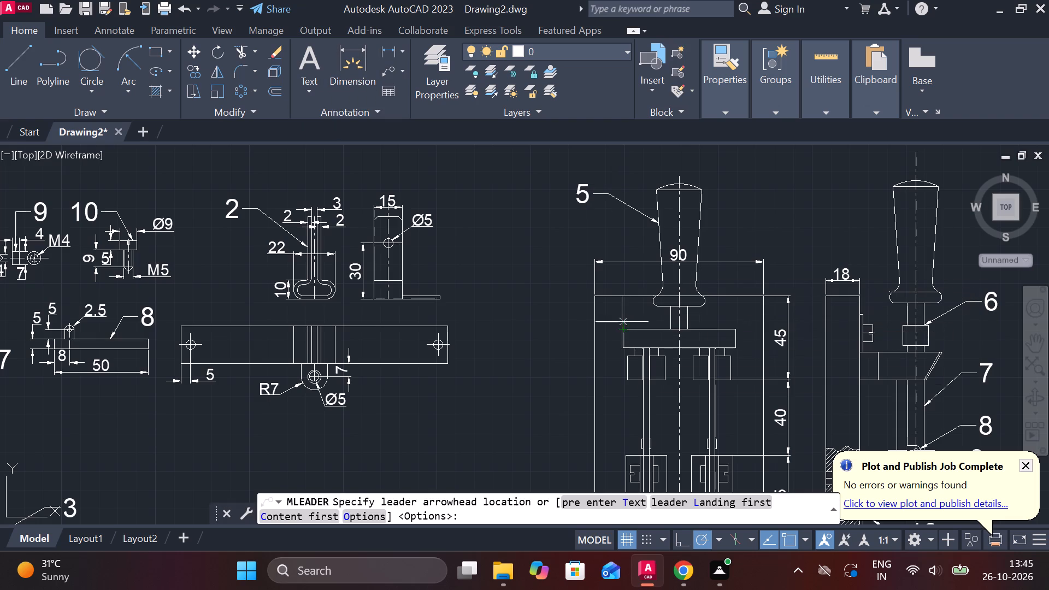
click(629, 328)
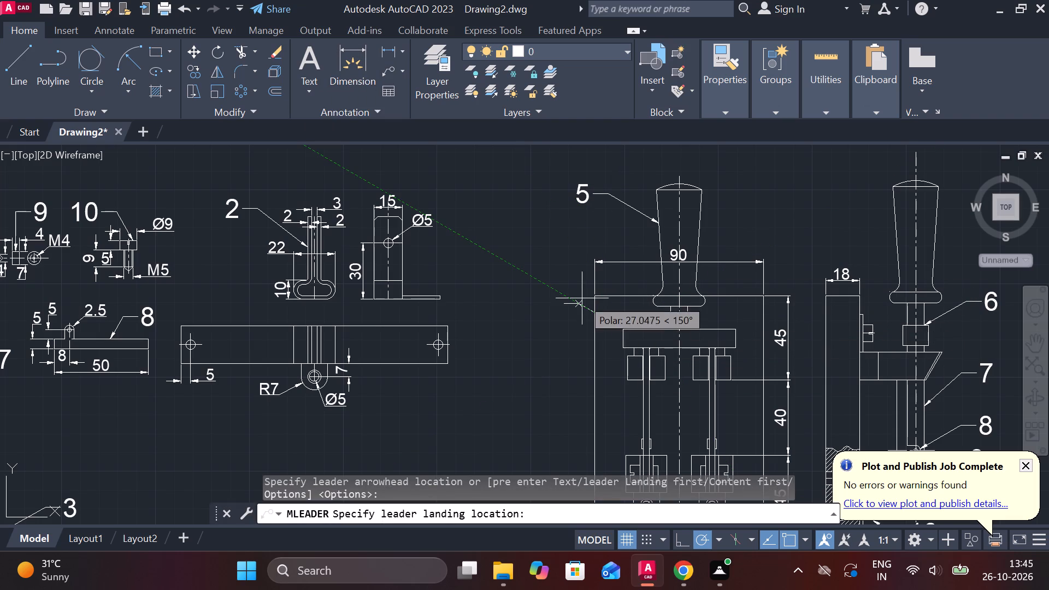
click(574, 292)
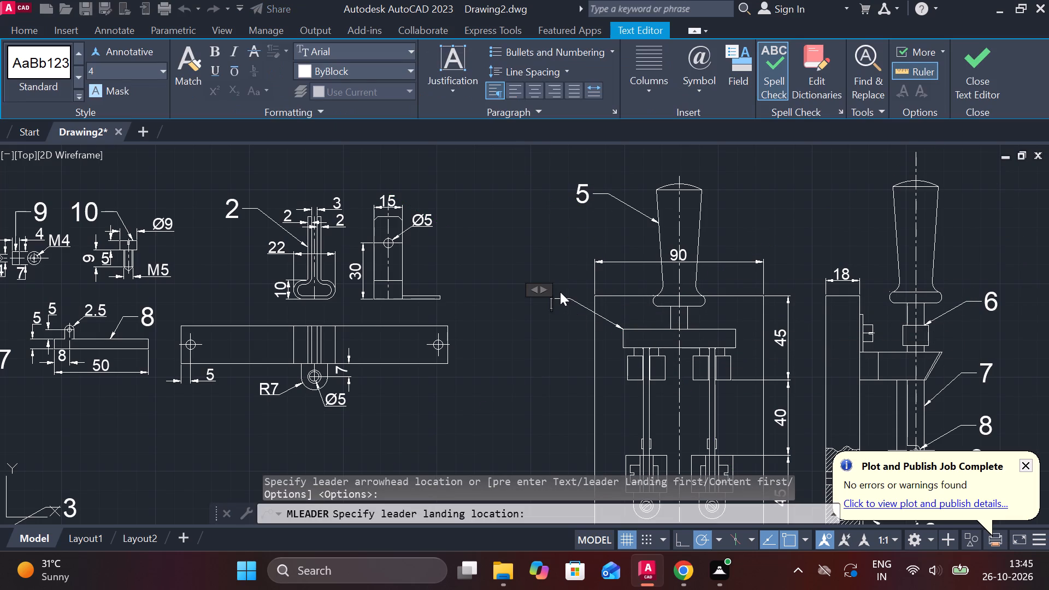
click(117, 68)
text(10)
key(Return)
key(4)
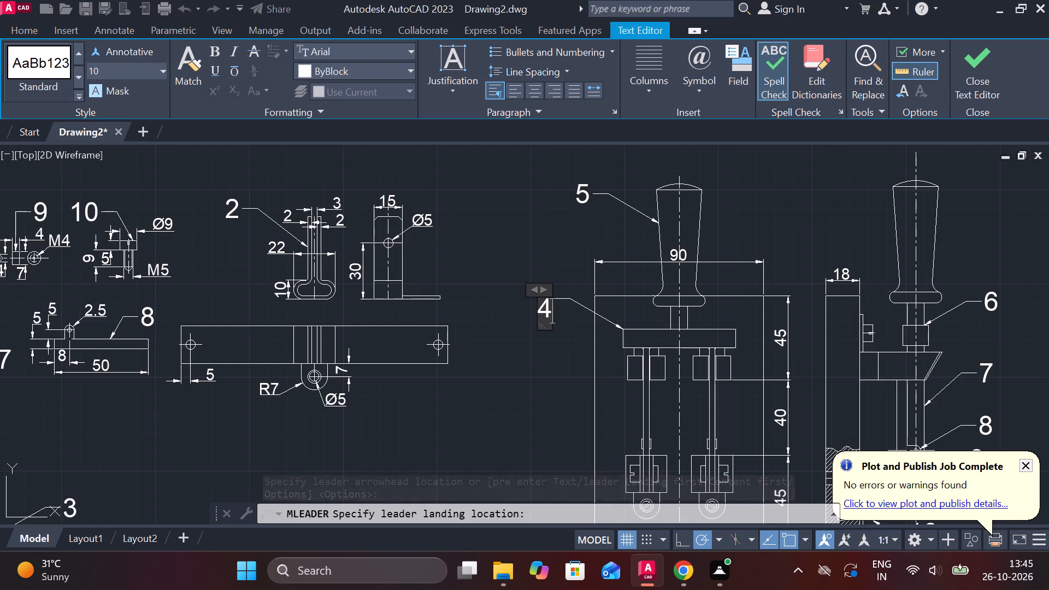
click(987, 70)
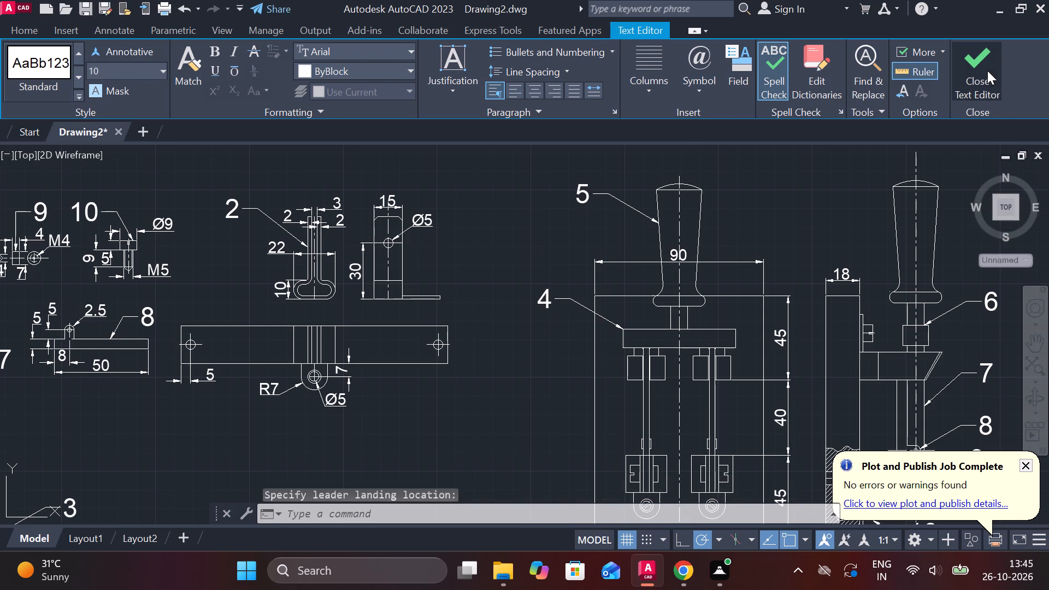
Draw a 10 long vertical line across the crossbar's height, just inside its right end.
scroll(751, 326, up, 2)
key(l)
key(Return)
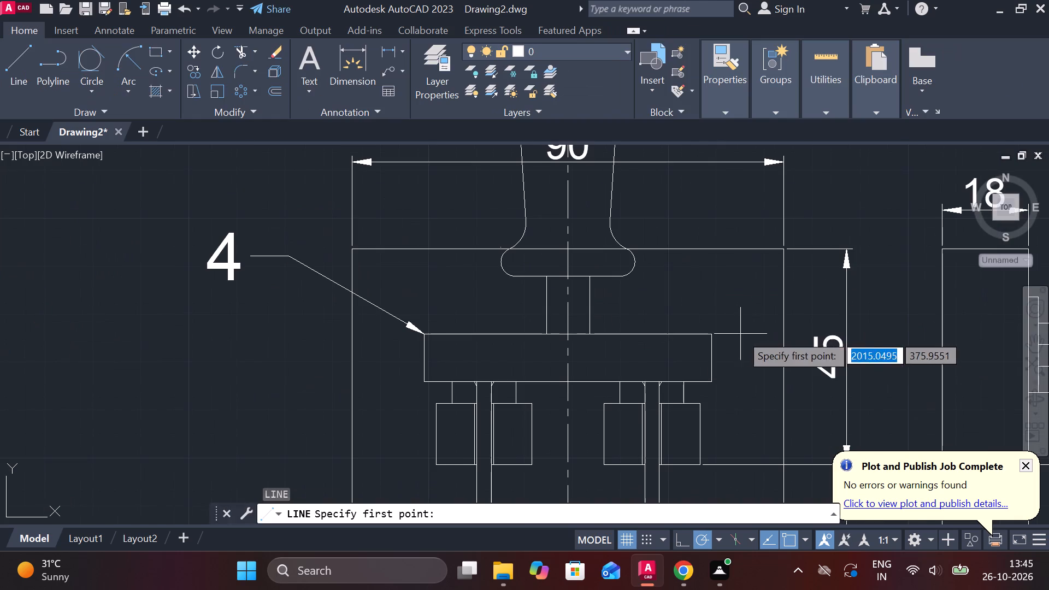
click(699, 331)
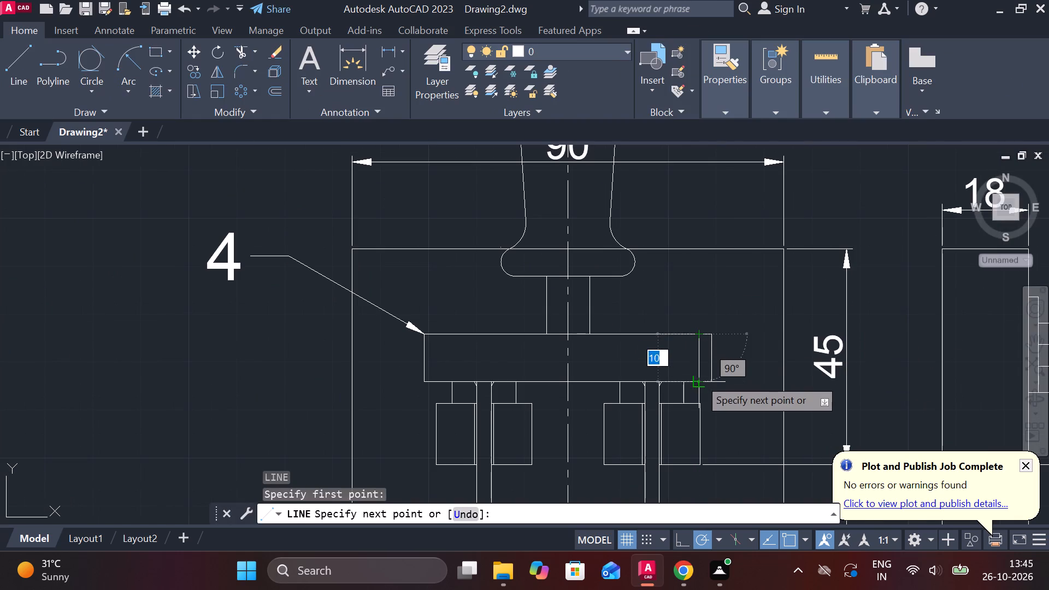
click(699, 378)
key(Escape)
Mirror the short crossbar line about the front view's main centre line, keeping the original.
click(702, 355)
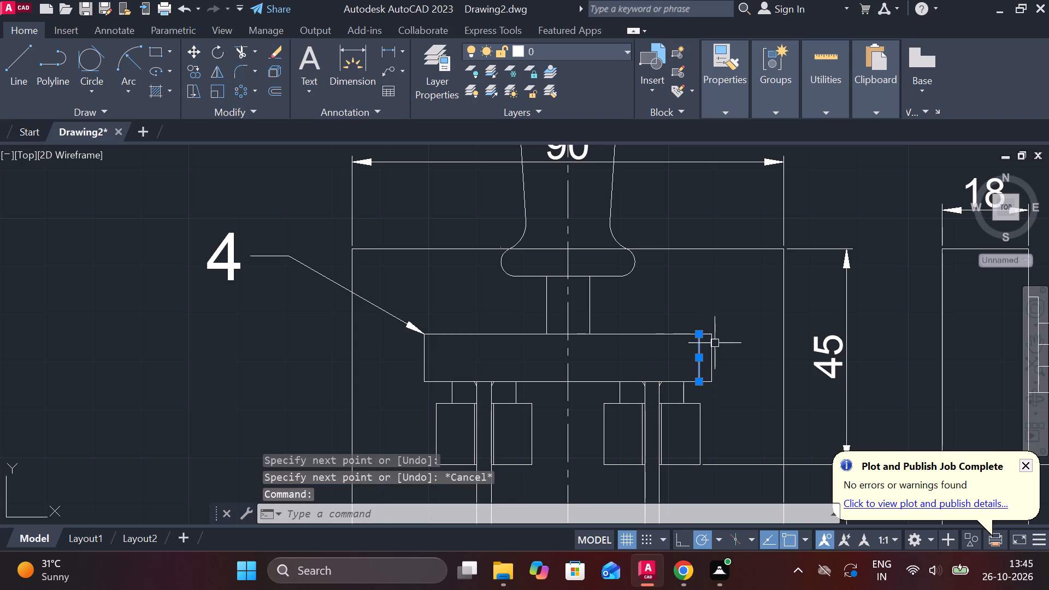
text(MI)
key(Return)
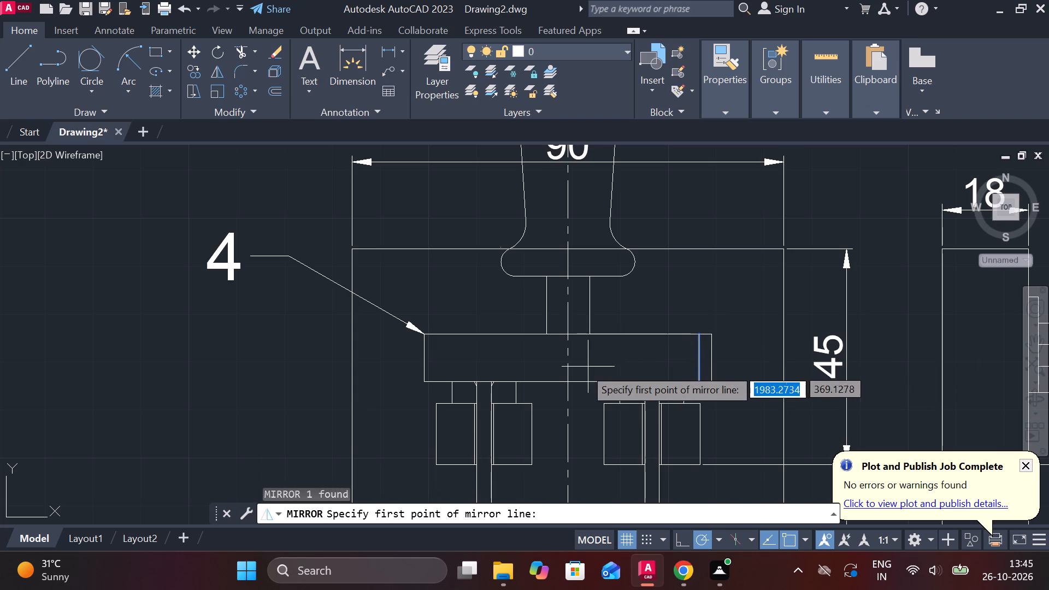
click(571, 380)
click(571, 331)
drag(606, 391, 571, 331)
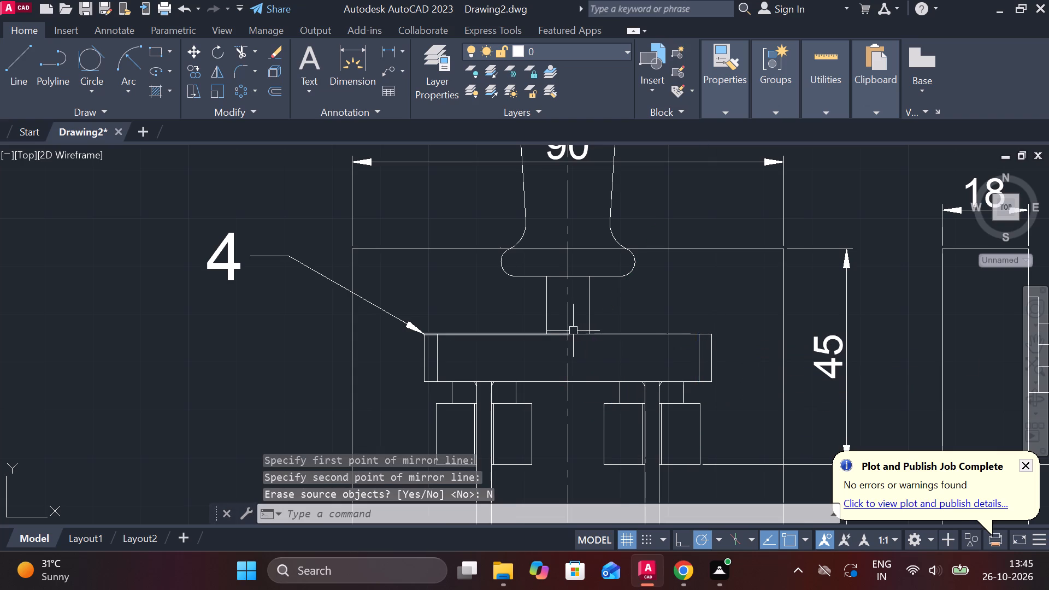
Add a multileader to the left upper clip block below the crossbar in the front view with part number 3 at text height 10.
scroll(578, 332, down, 1)
click(389, 76)
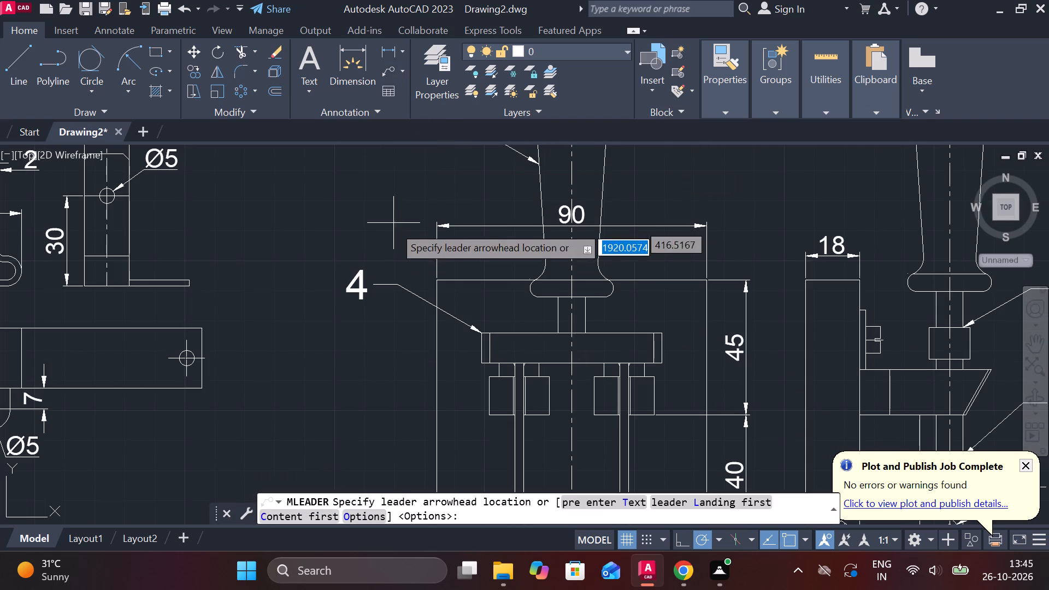
middle_drag(395, 232, 499, 144)
scroll(574, 283, up, 1)
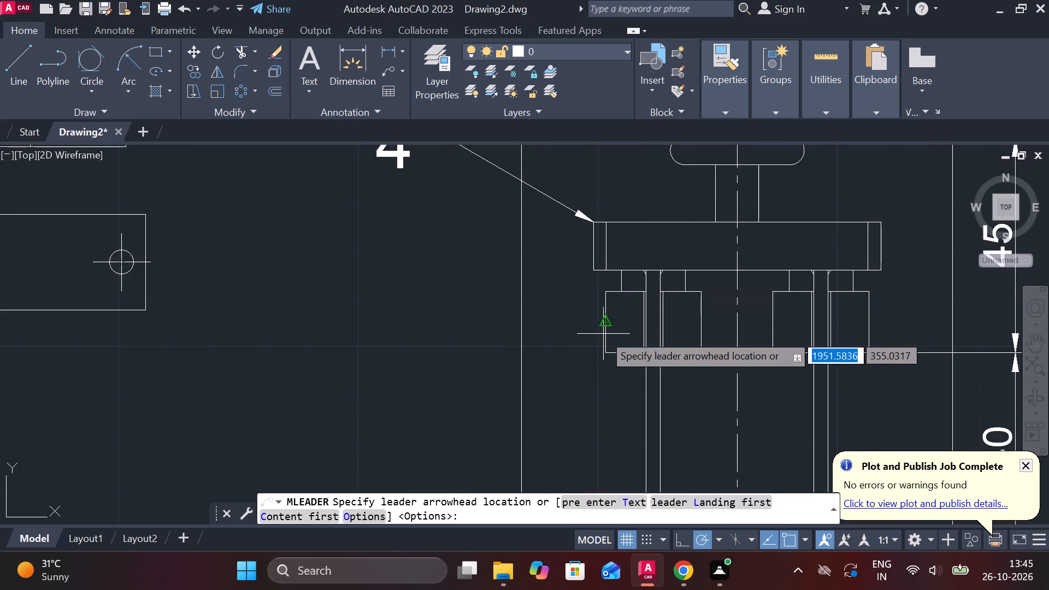
click(603, 334)
click(465, 360)
middle_drag(476, 358, 556, 278)
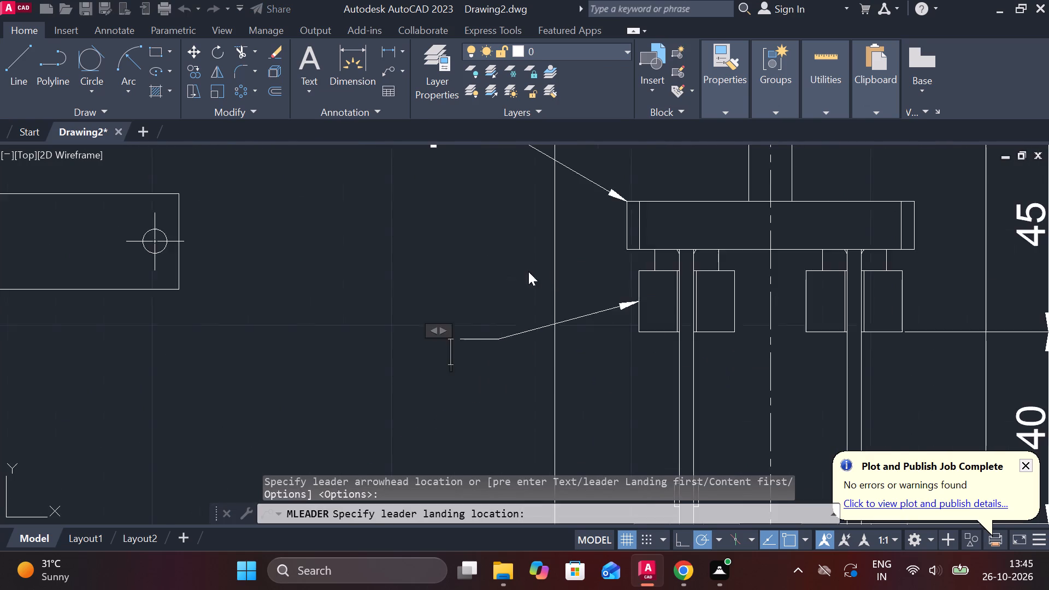
click(149, 79)
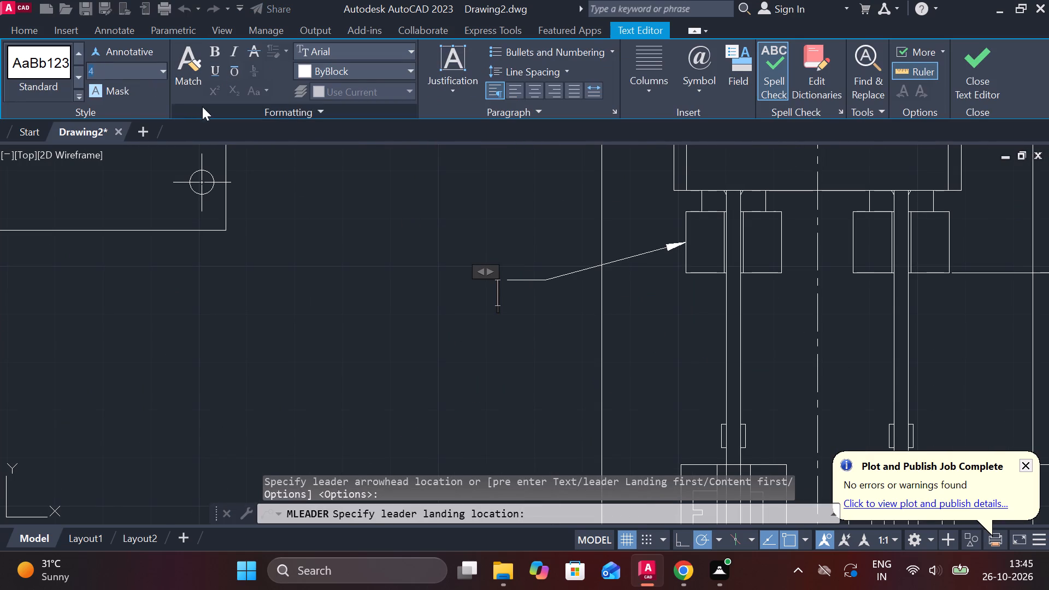
key(1)
key(0)
key(Return)
key(3)
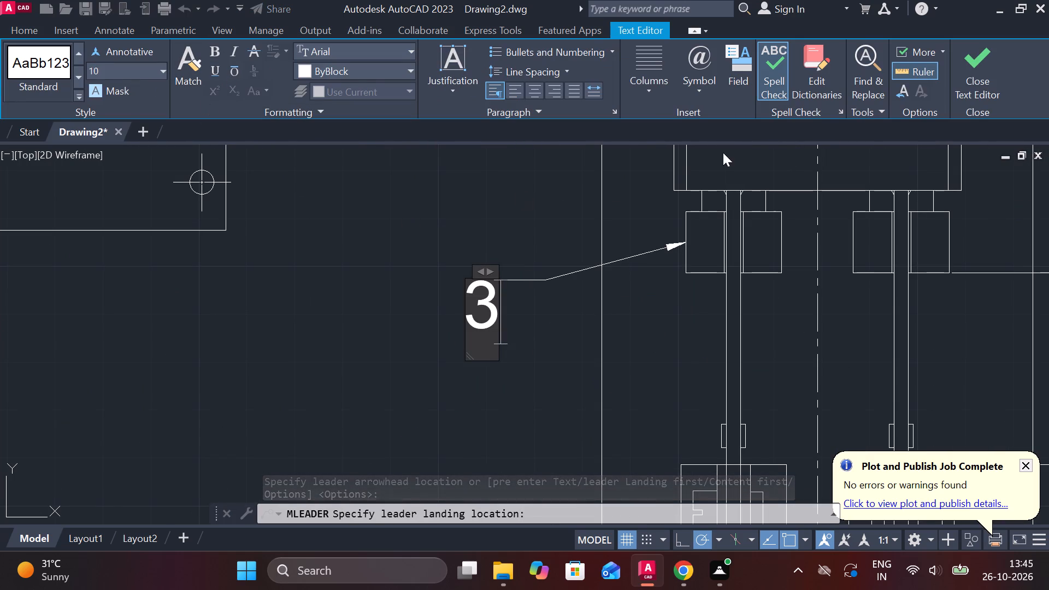
click(971, 78)
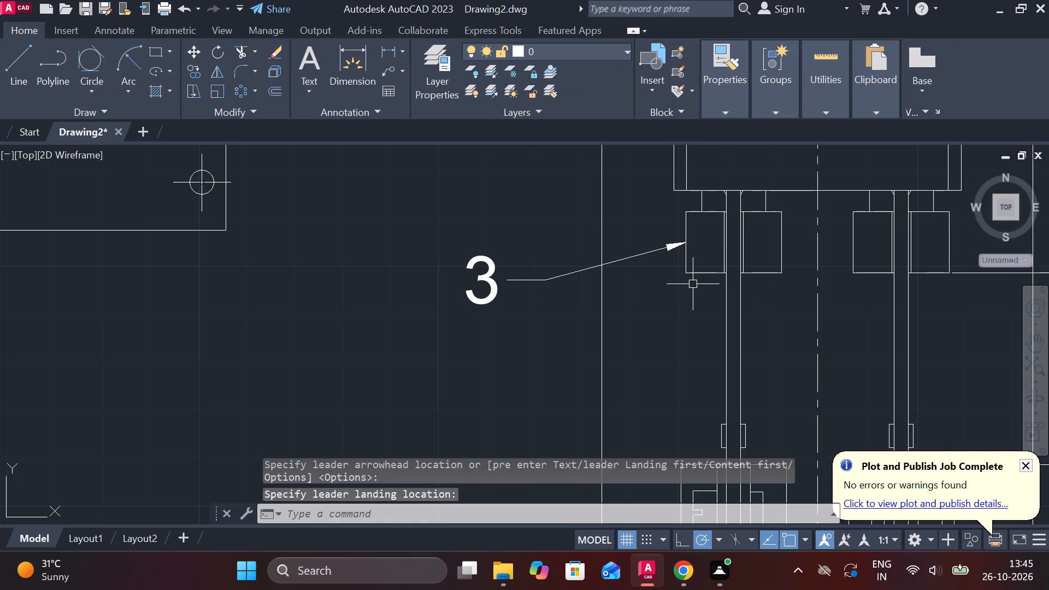
Add a multileader to the left lower clip in the front view with part number 2 at text height 10.
middle_drag(688, 279, 693, 176)
scroll(669, 251, down, 1)
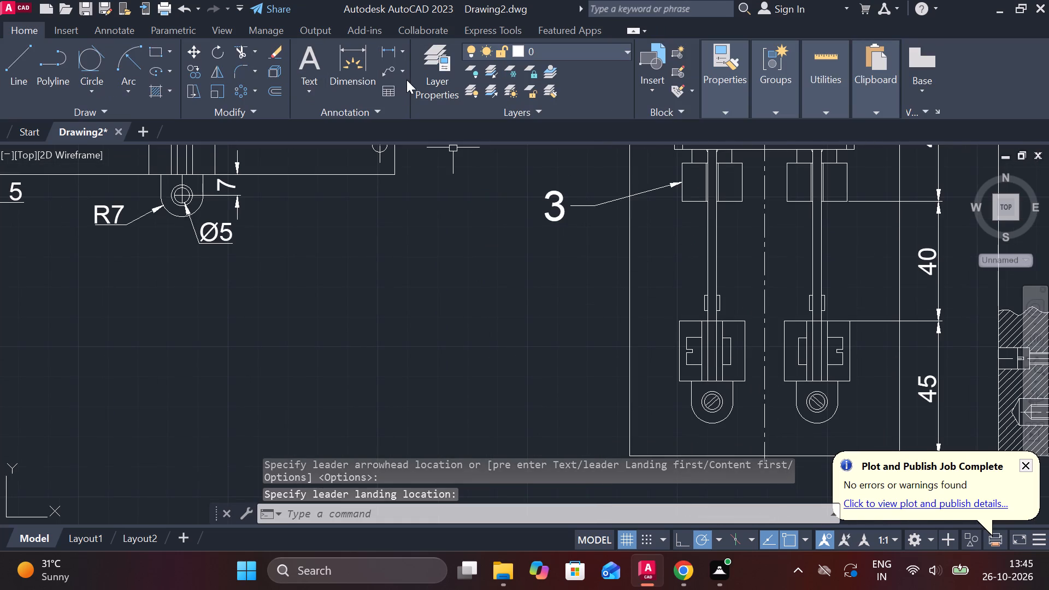
click(390, 71)
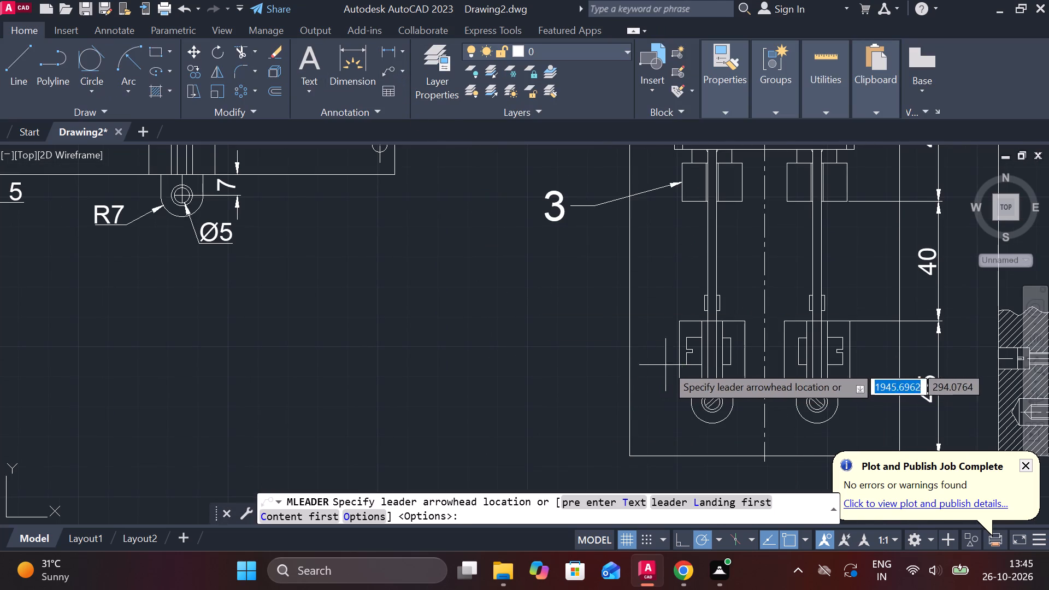
click(676, 364)
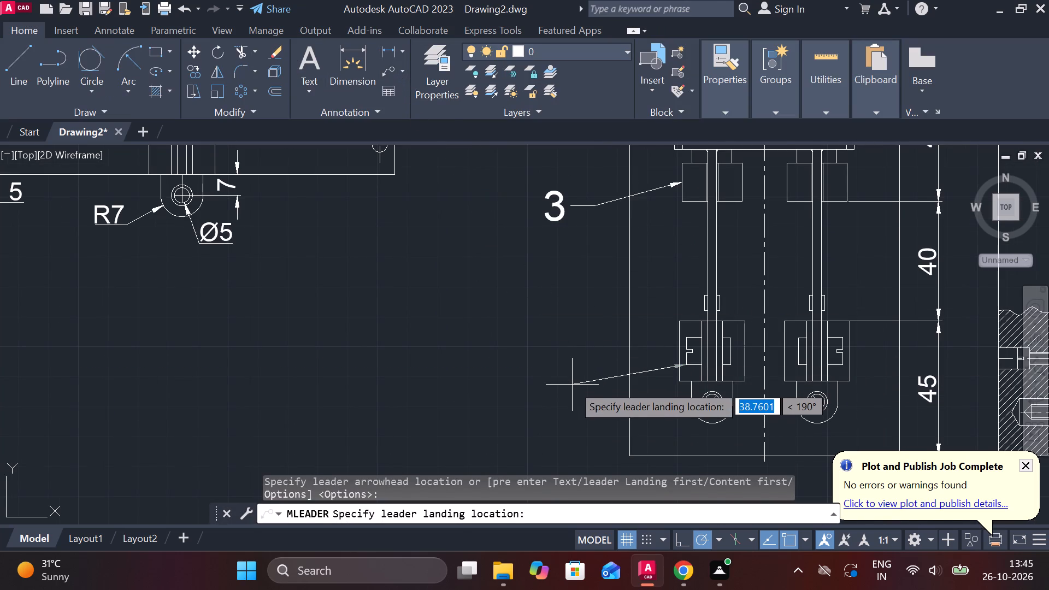
click(572, 385)
click(98, 72)
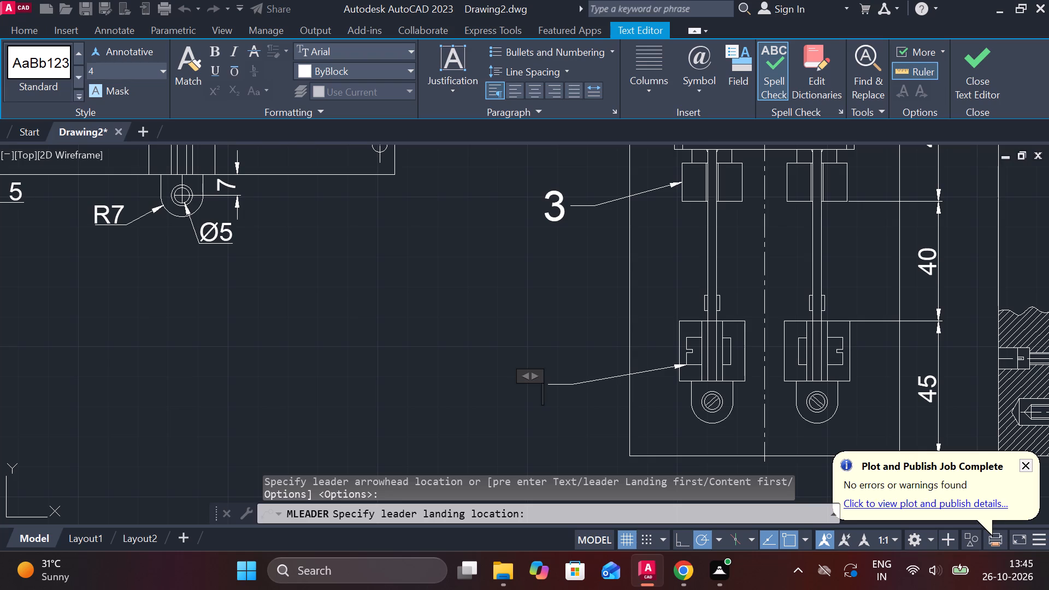
text(10)
key(Return)
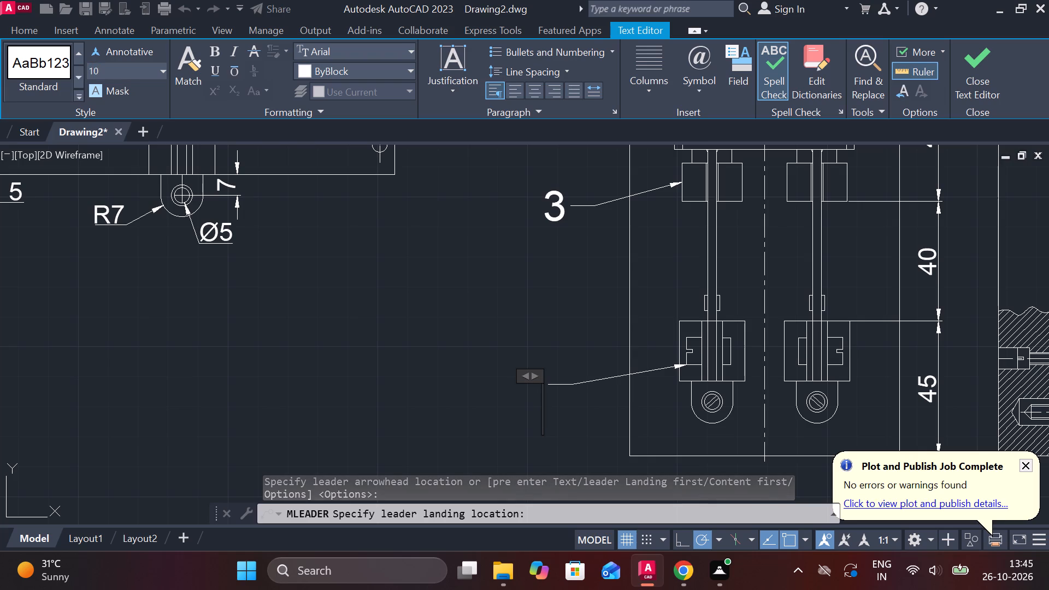
key(2)
click(962, 55)
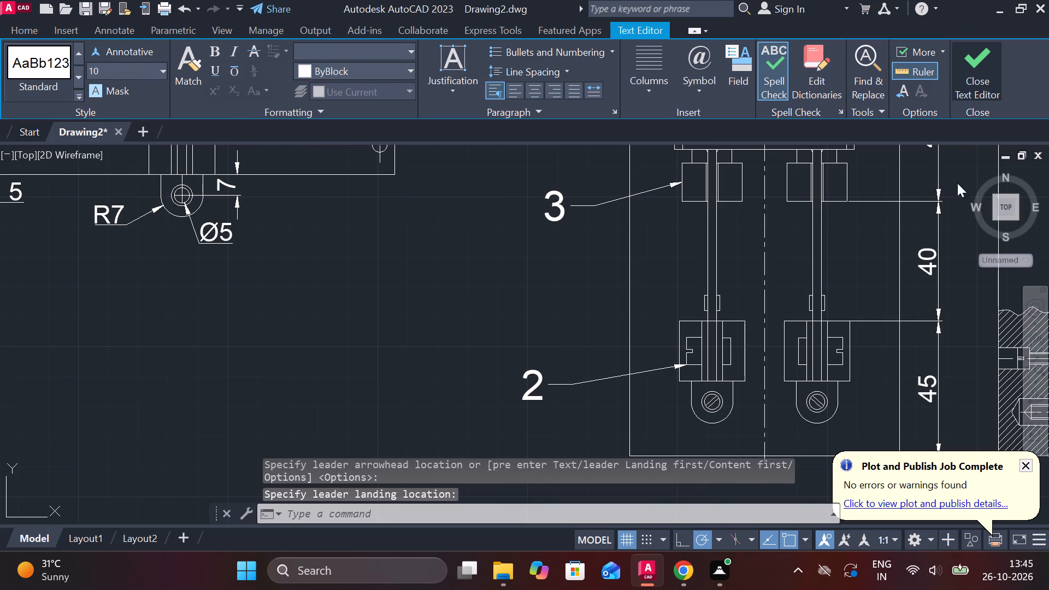
Add a multileader to the base plate's lower left area in the front view with part number 1 at text height 10.
middle_drag(858, 216, 816, 113)
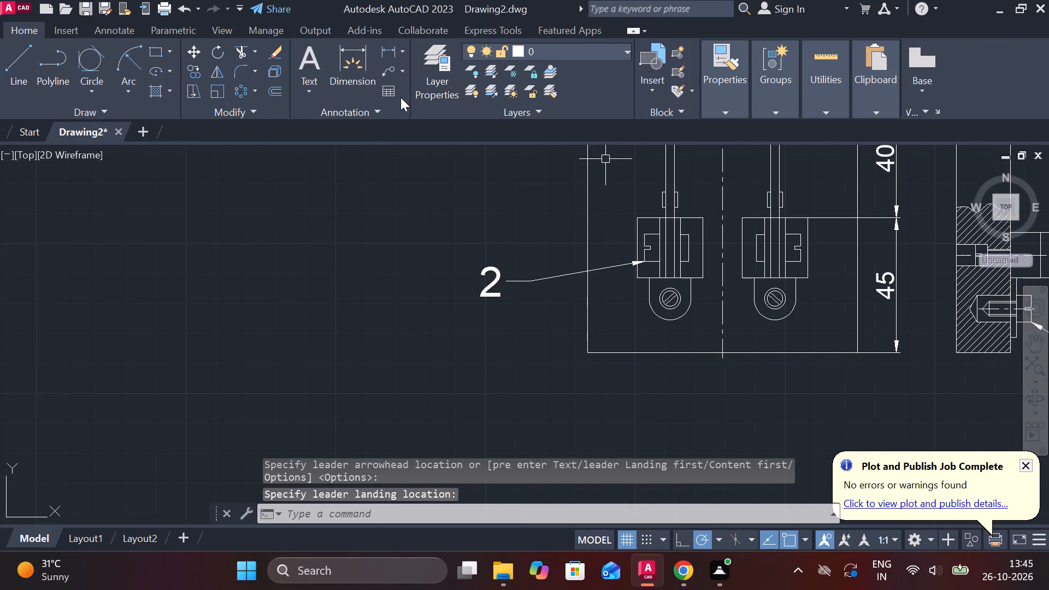
click(395, 75)
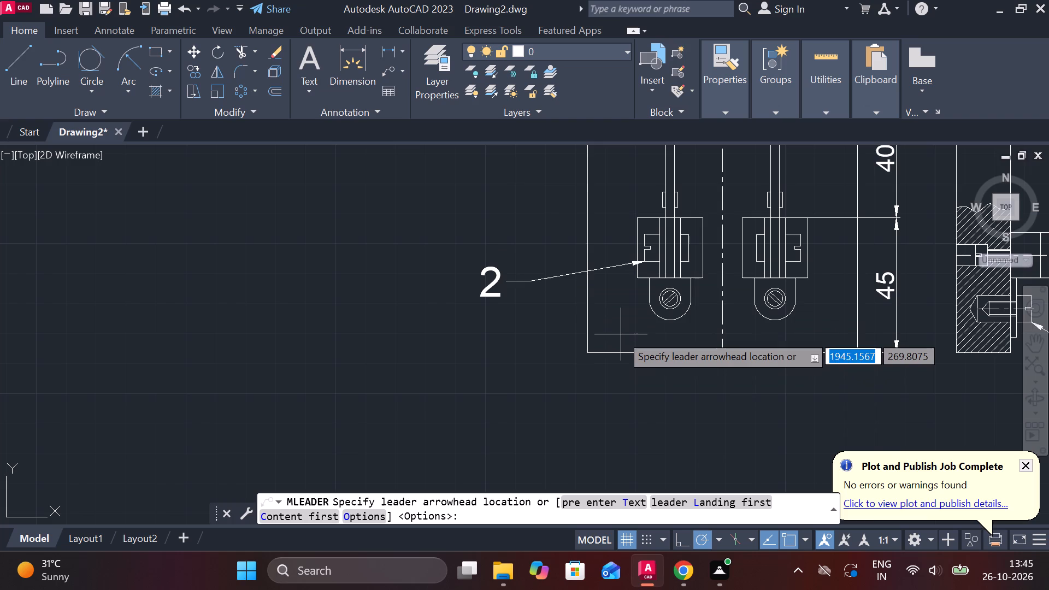
click(621, 334)
click(537, 365)
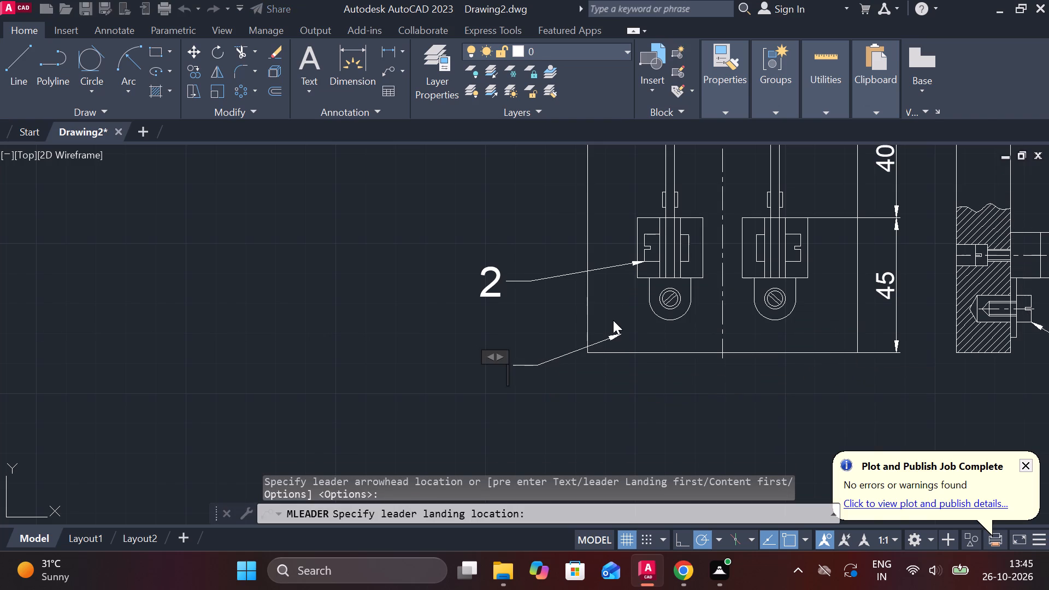
click(112, 73)
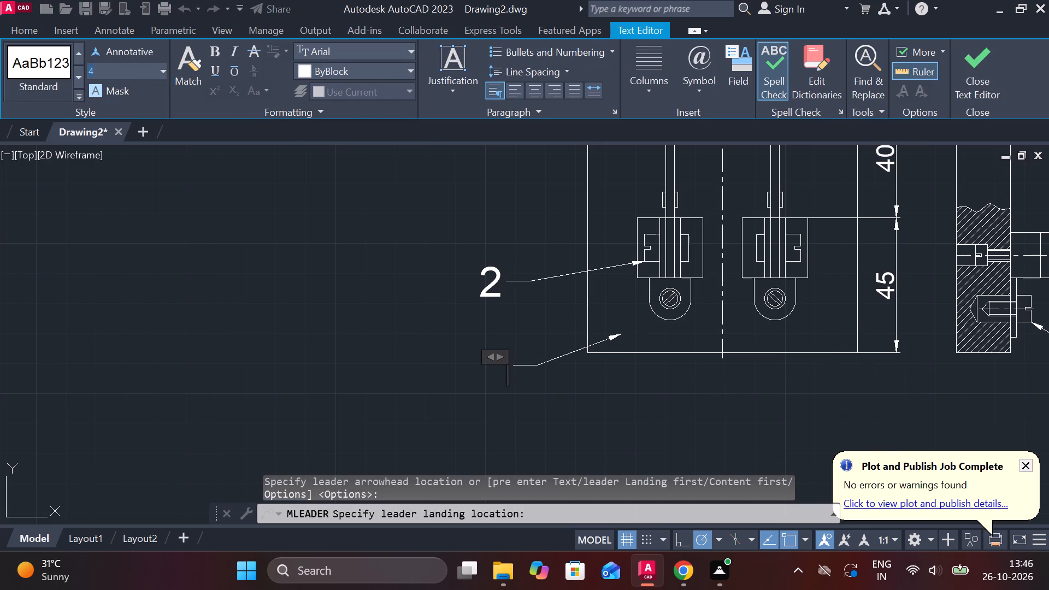
text(10)
key(Return)
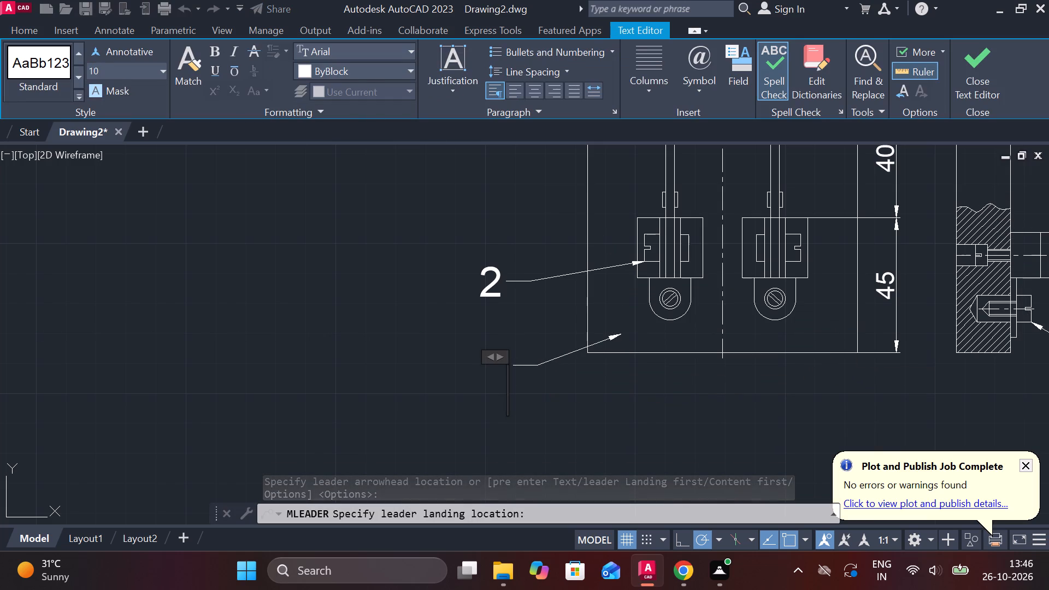
key(1)
click(977, 75)
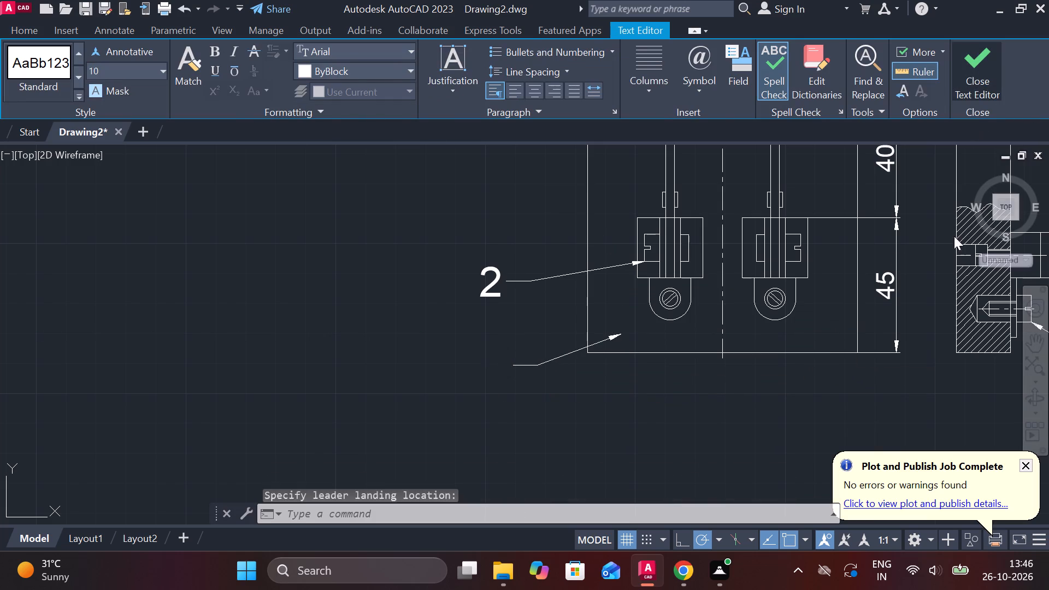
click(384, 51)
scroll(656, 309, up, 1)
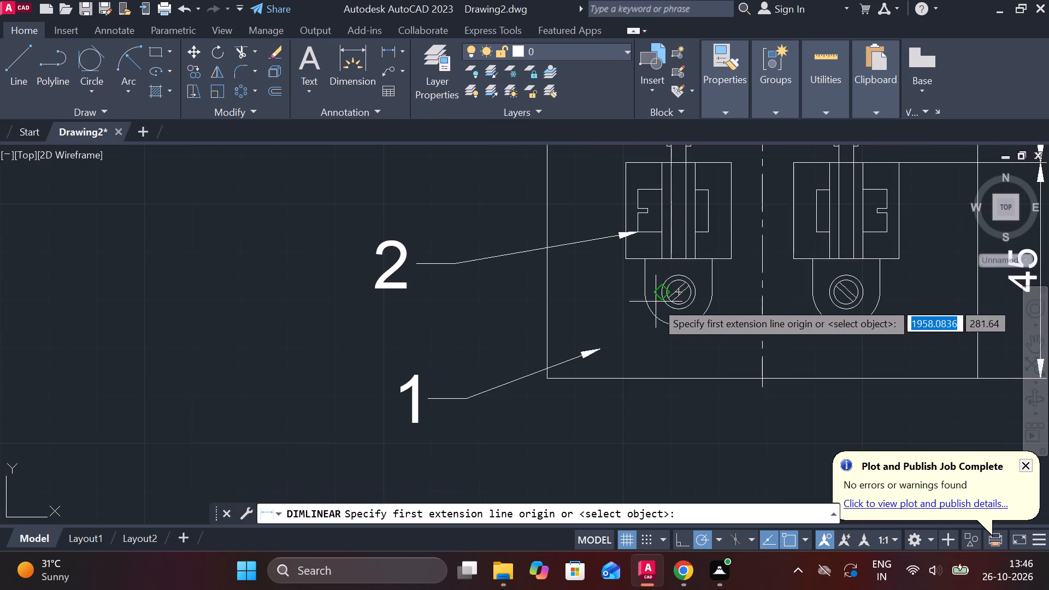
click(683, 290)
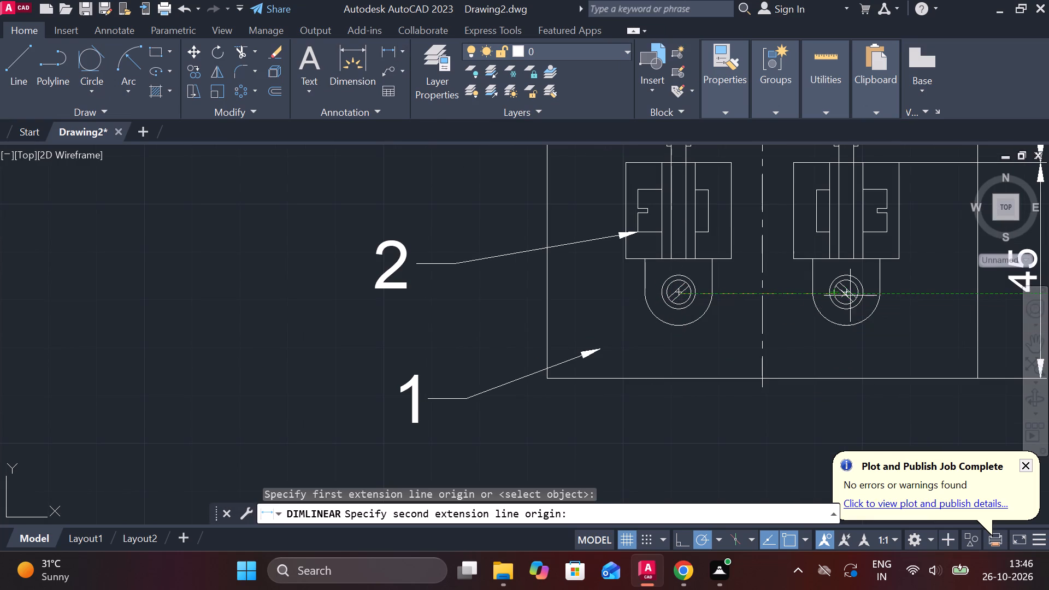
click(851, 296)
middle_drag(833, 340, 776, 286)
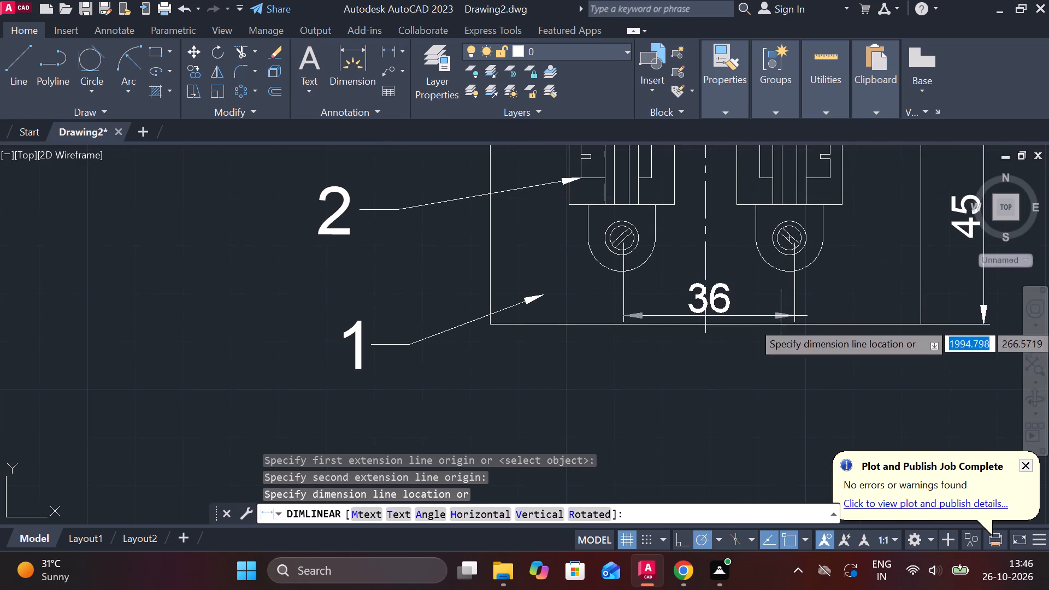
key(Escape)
Add a horizontal linear dimension between the centres of the two bottom screws, placed below the base plate in the front view.
scroll(638, 253, up, 2)
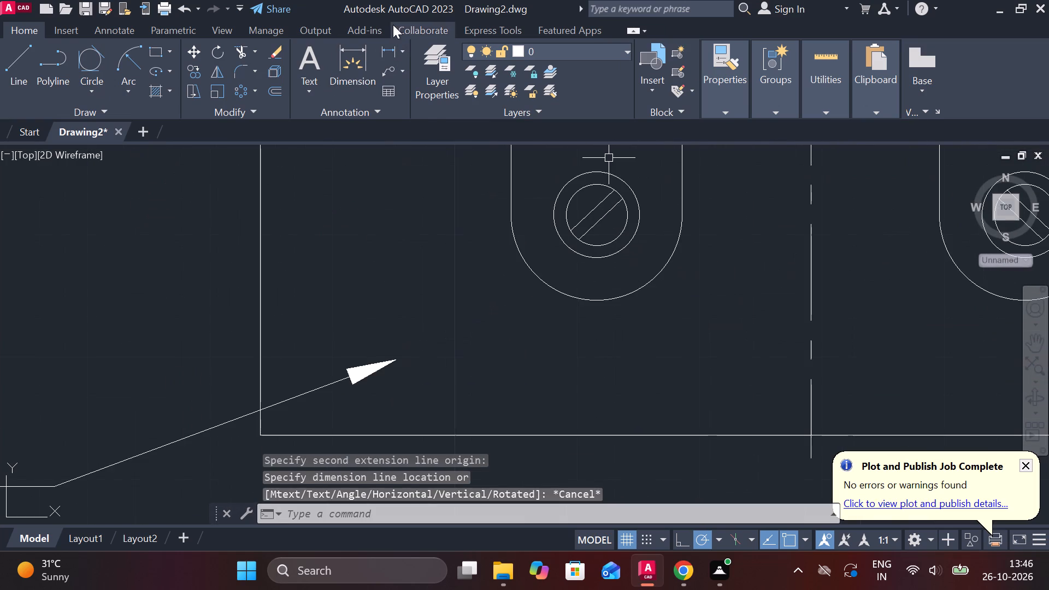
click(383, 50)
click(598, 215)
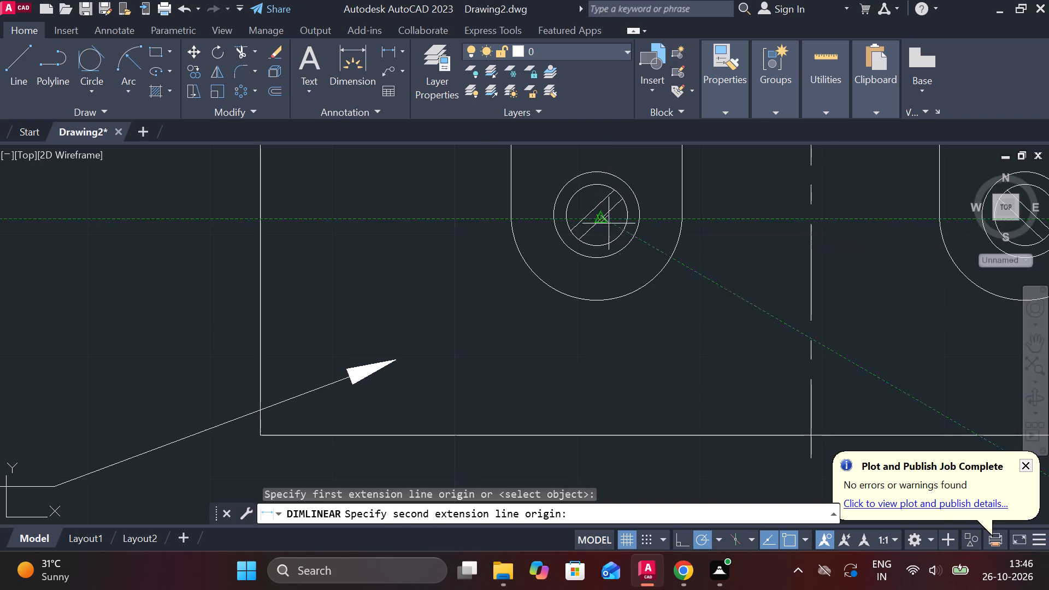
scroll(638, 235, down, 2)
middle_drag(620, 245, 591, 249)
scroll(751, 237, up, 2)
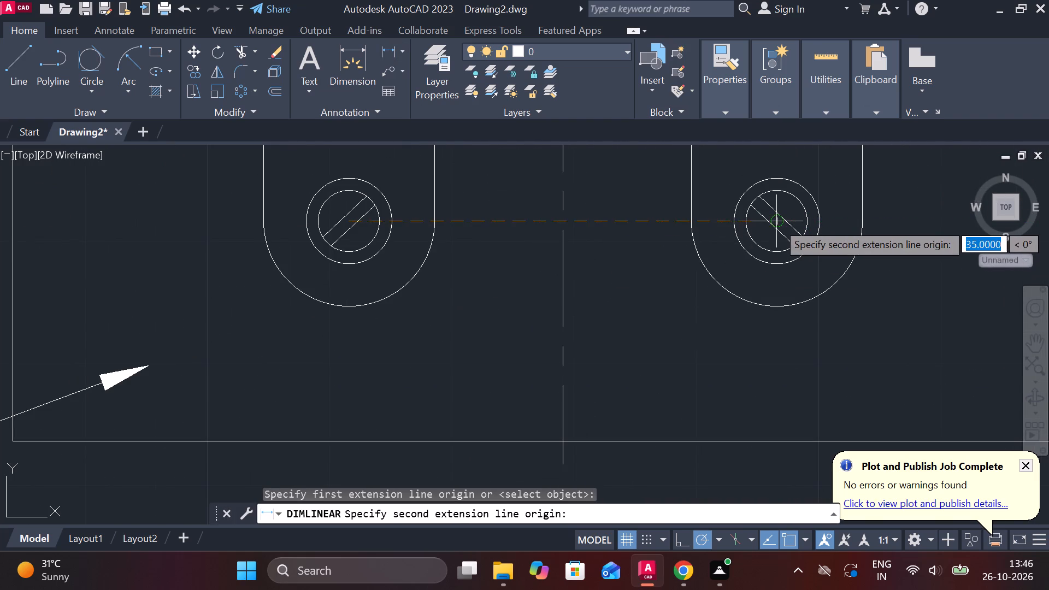
click(777, 222)
middle_drag(682, 296, 690, 213)
scroll(691, 245, down, 1)
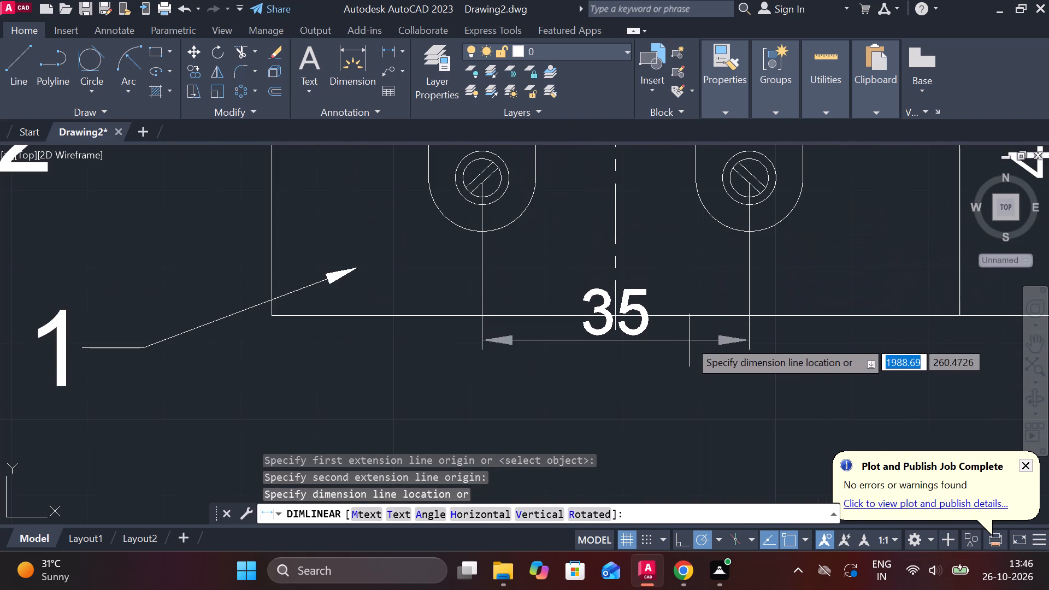
click(682, 383)
Override the text of the screw centre-distance dimension below the base plate with 38.
double_click(629, 363)
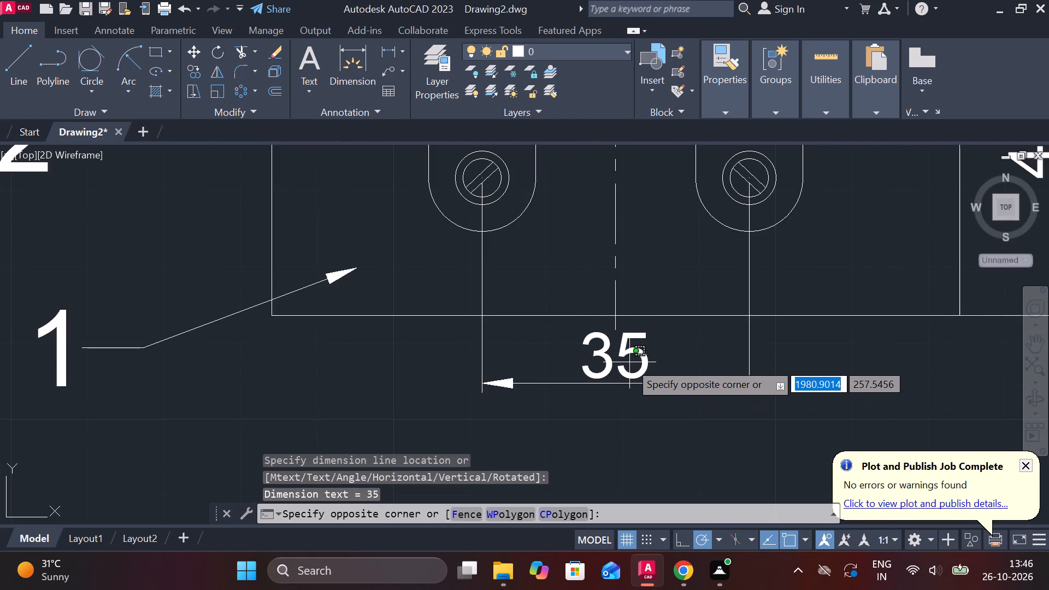
double_click(629, 356)
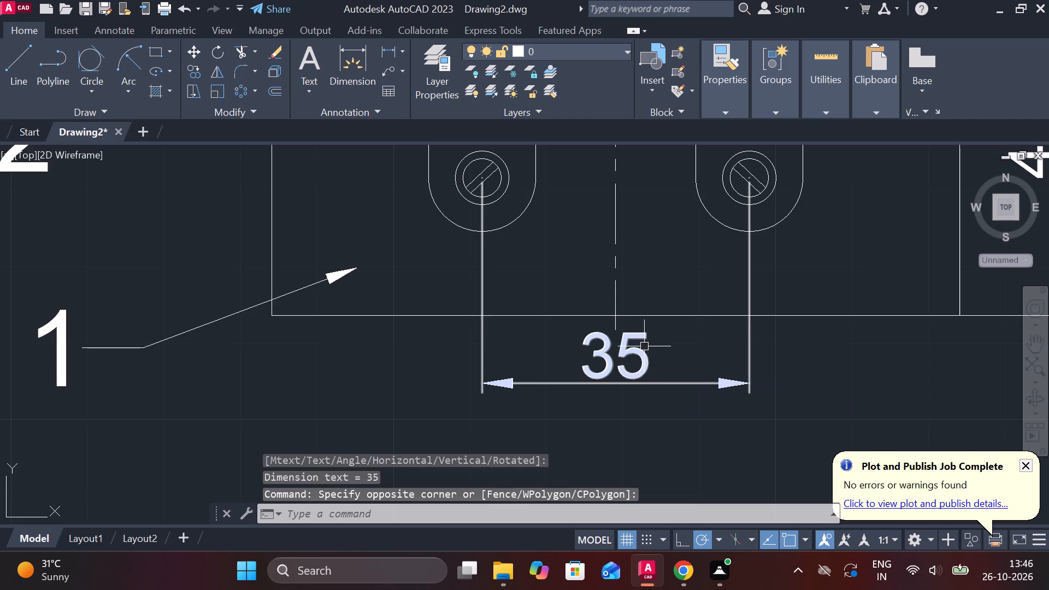
key(Escape)
double_click(630, 350)
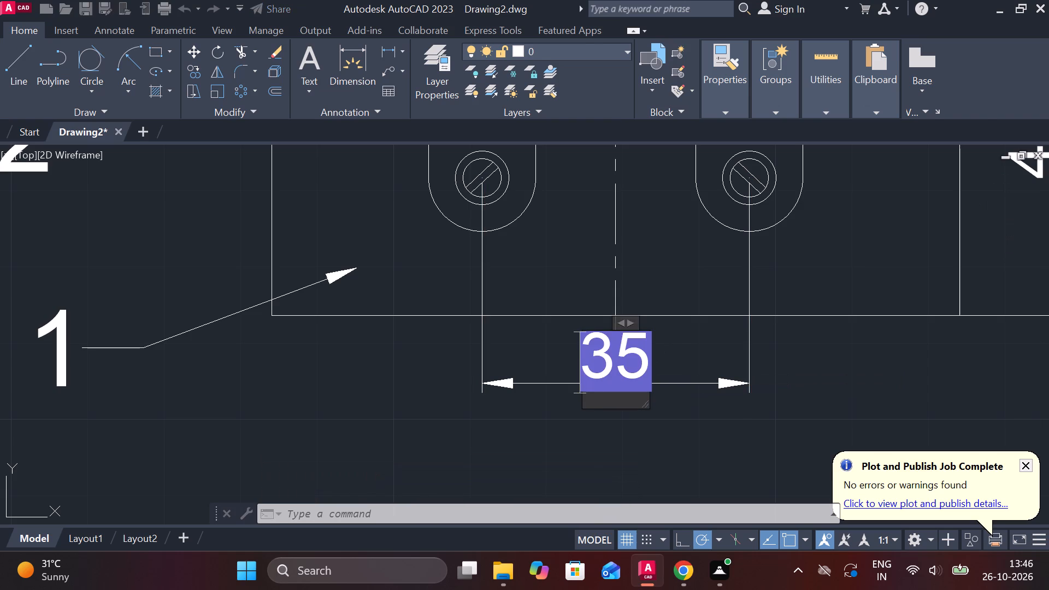
key(Right)
key(BackSpace)
text(38)
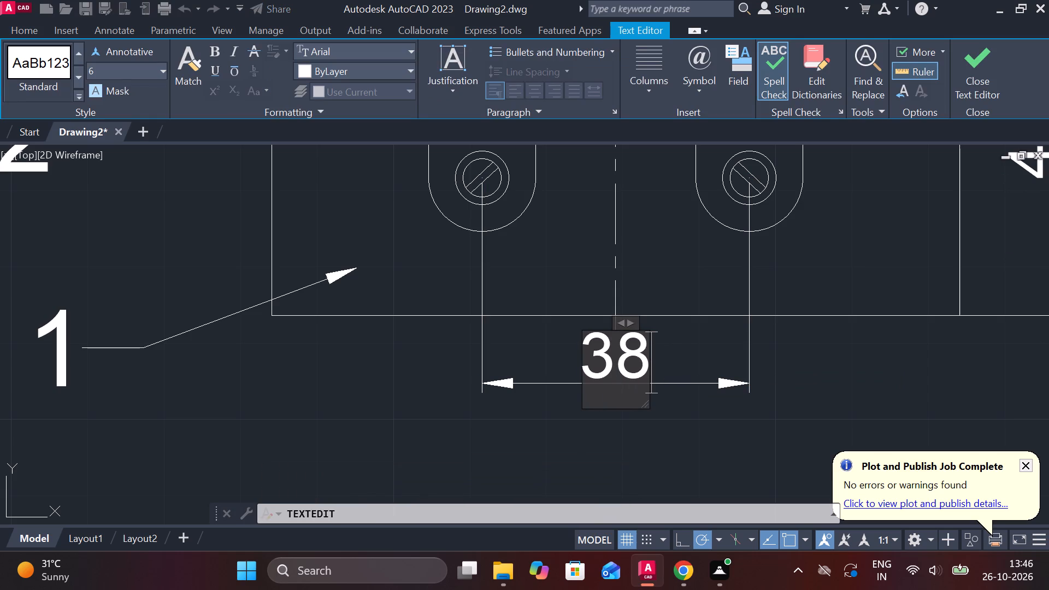
click(987, 72)
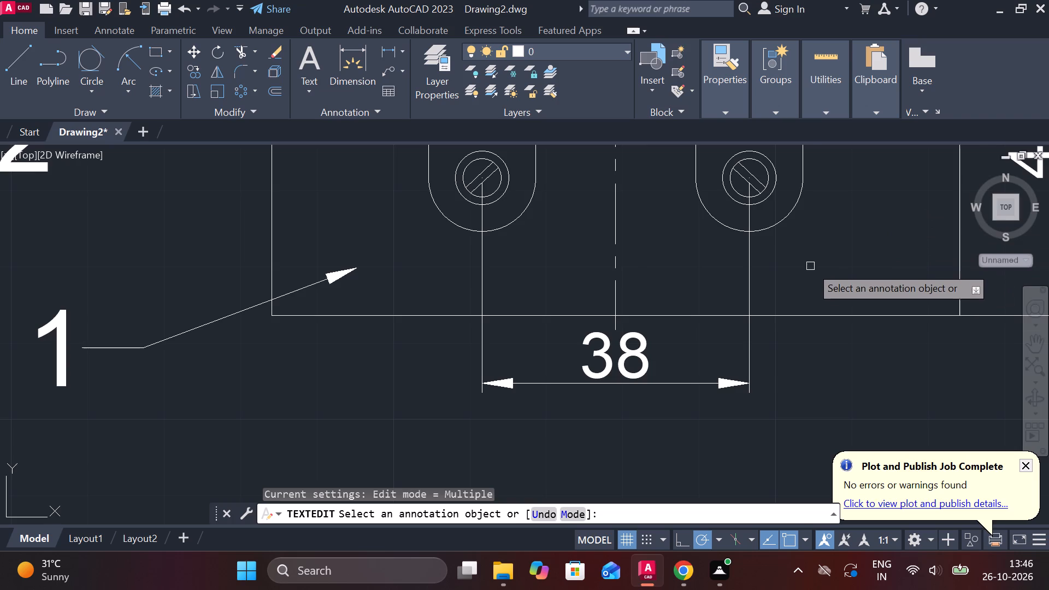
scroll(810, 266, down, 3)
middle_drag(810, 278, 760, 345)
scroll(759, 344, down, 1)
middle_drag(732, 259, 772, 337)
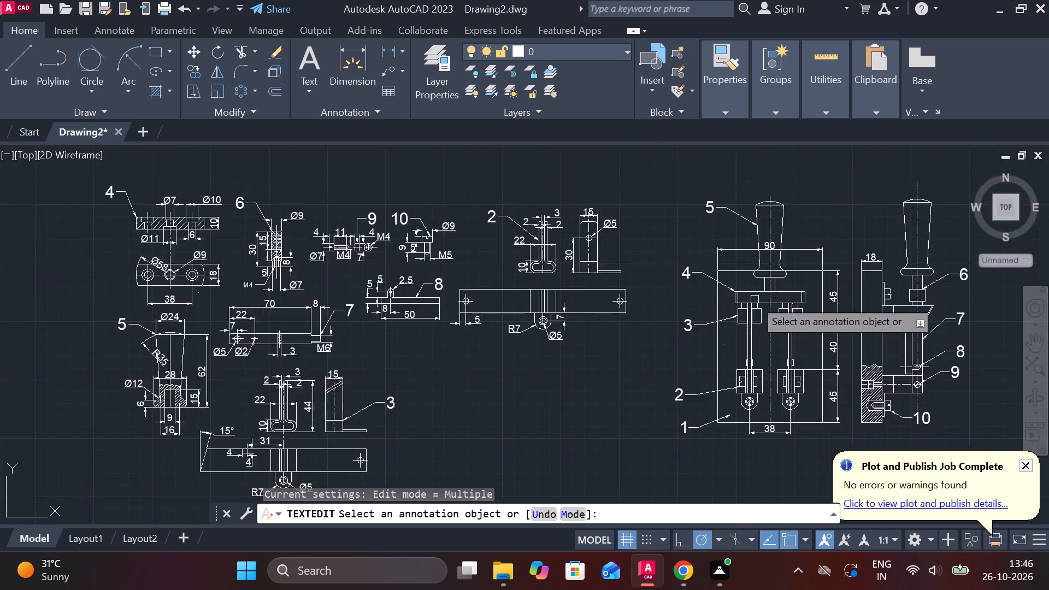
scroll(747, 281, down, 1)
key(Escape)
Move both assembly views with their dimensions and leaders down and left, below the part 2 drawings and beside part 3.
click(700, 202)
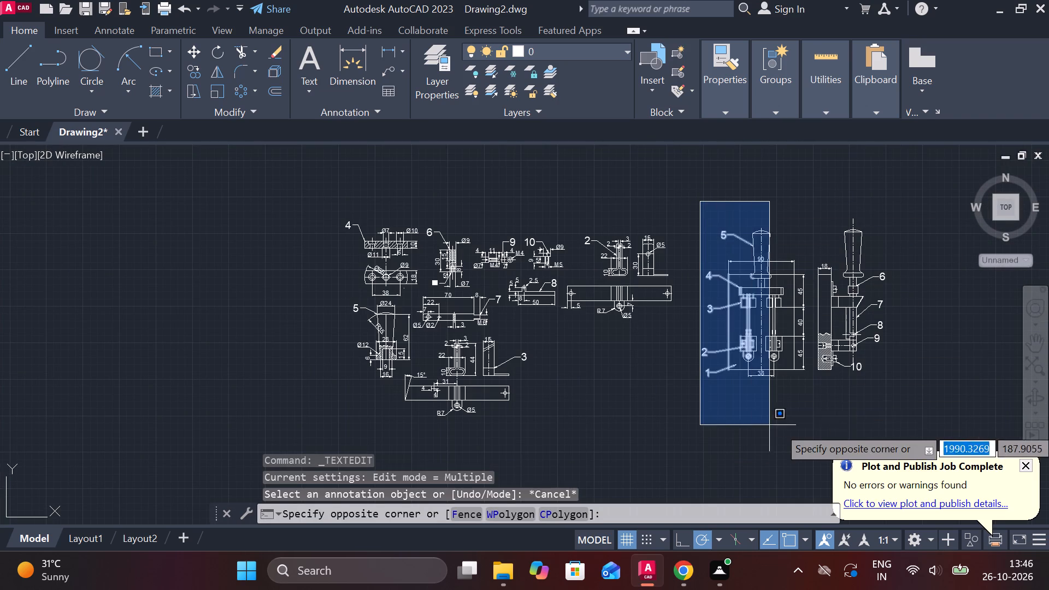
click(914, 402)
key(m)
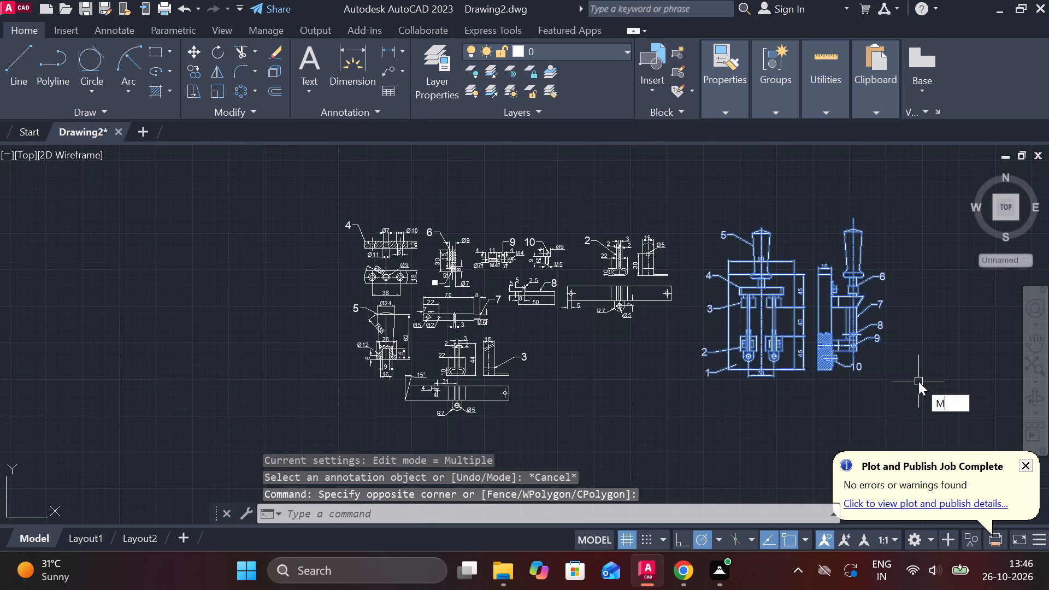
key(Return)
click(918, 366)
middle_drag(783, 457, 767, 357)
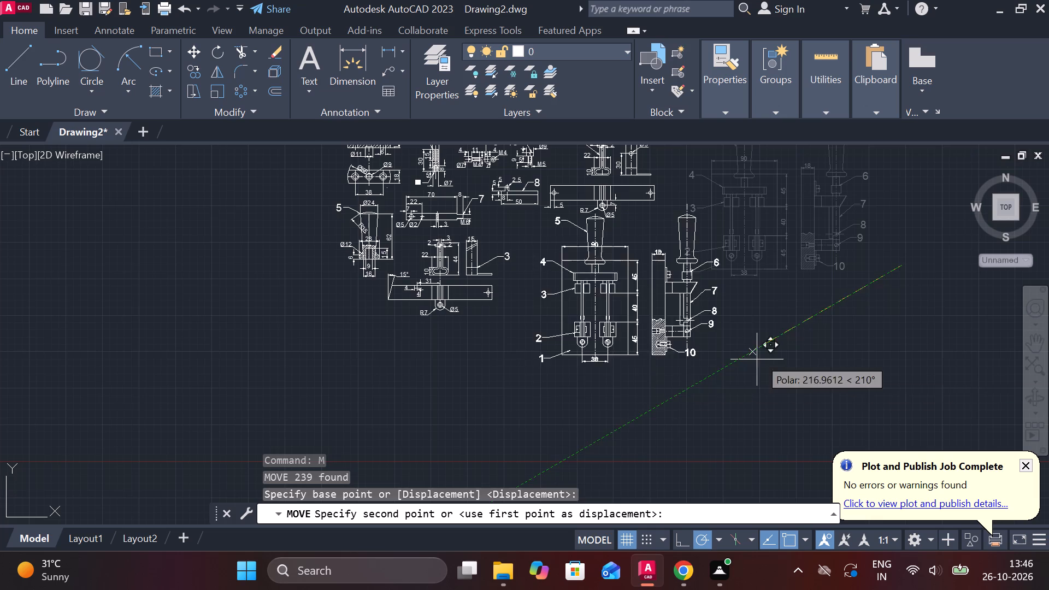
click(730, 374)
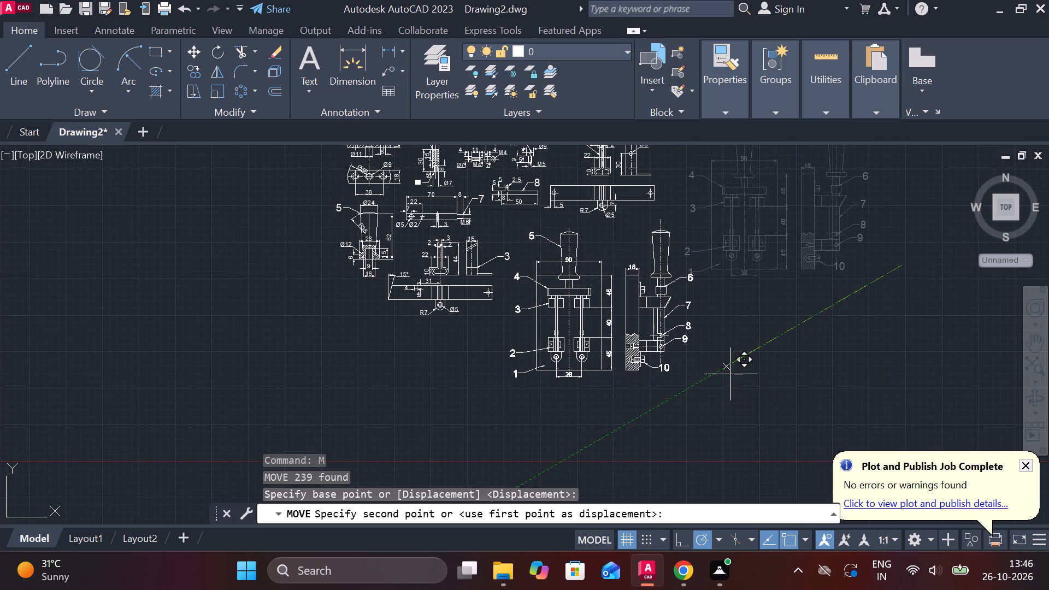
Draw a rectangular border enclosing all the part drawings and both assembly views.
click(160, 49)
middle_drag(300, 238, 387, 308)
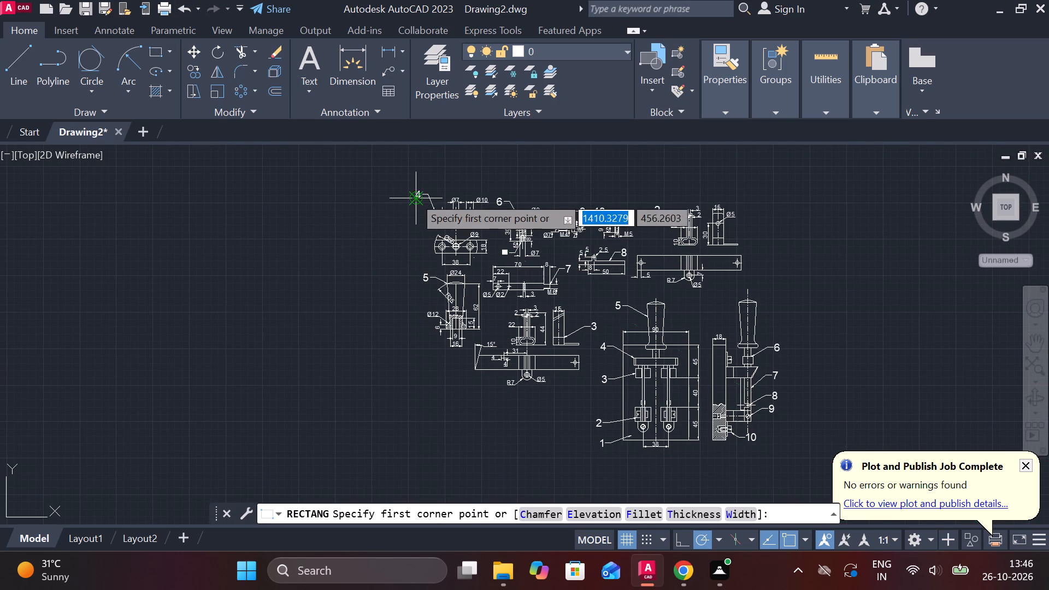
scroll(416, 166, up, 2)
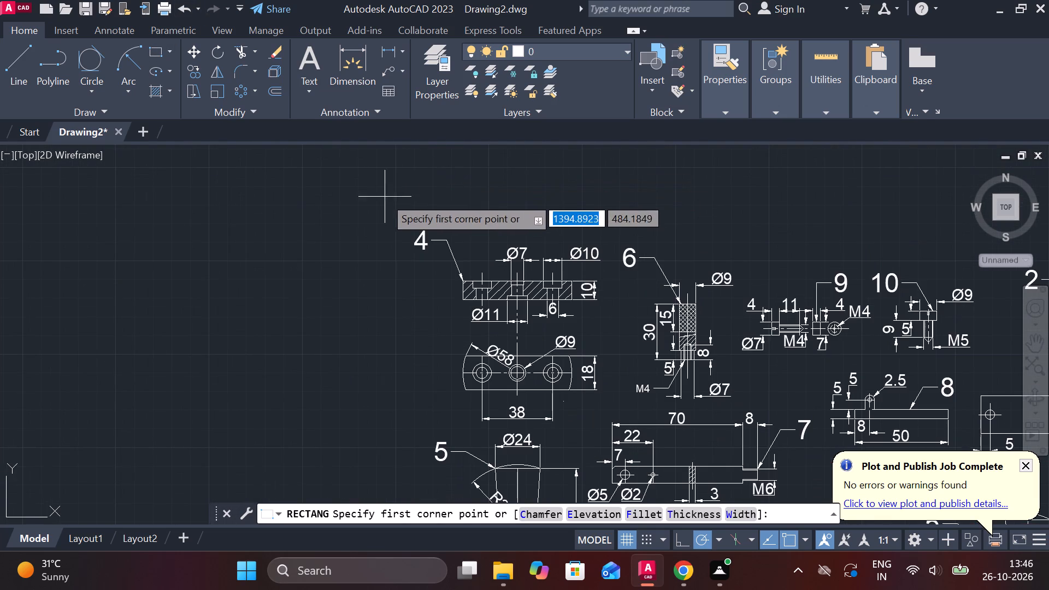
click(367, 196)
middle_drag(491, 241, 393, 36)
middle_drag(740, 339, 615, 243)
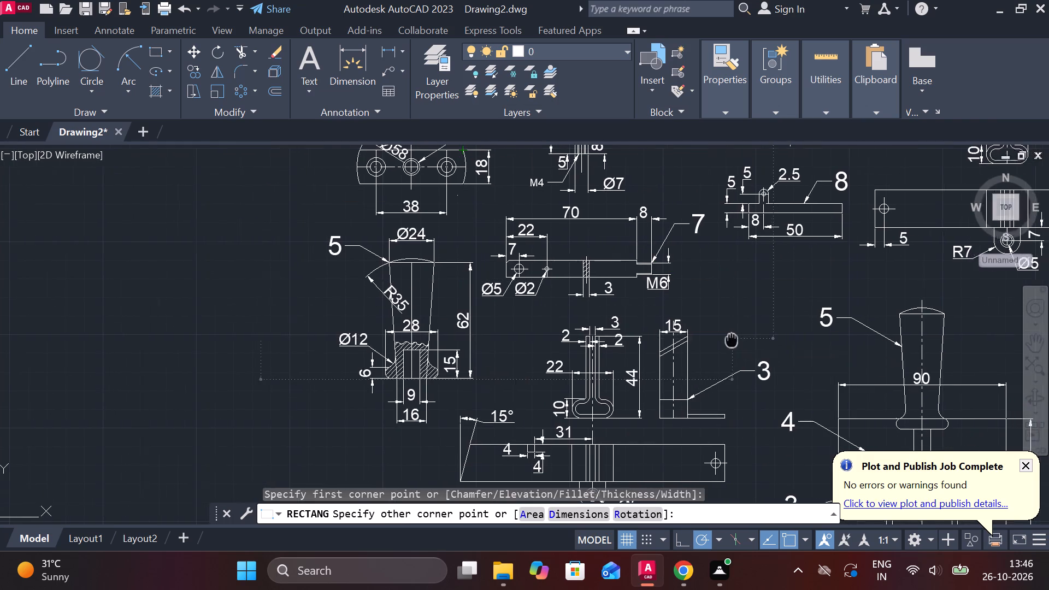
middle_drag(615, 243, 528, 158)
scroll(531, 169, down, 2)
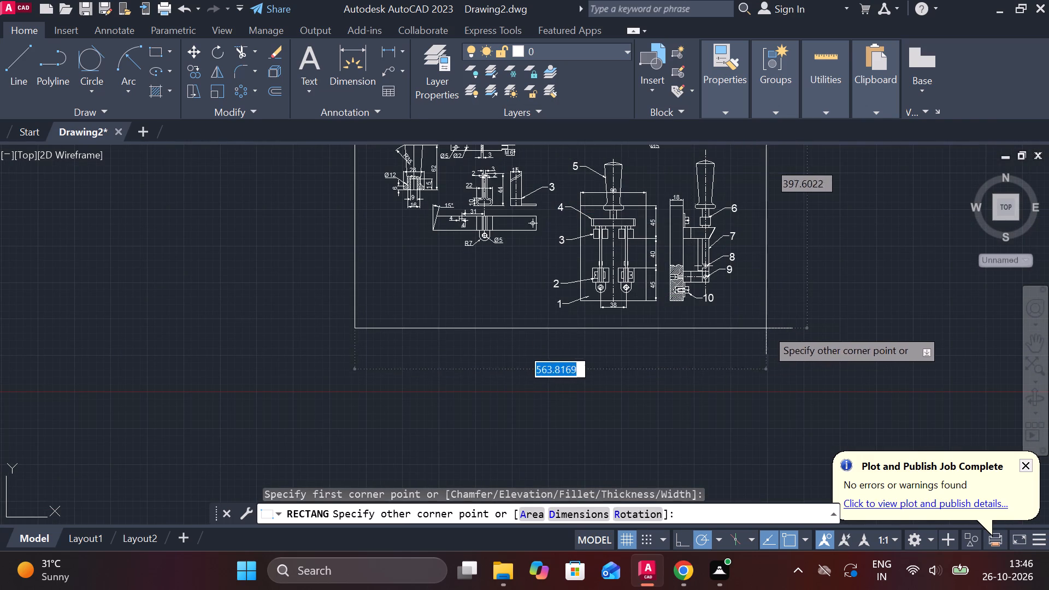
click(779, 321)
scroll(774, 231, down, 1)
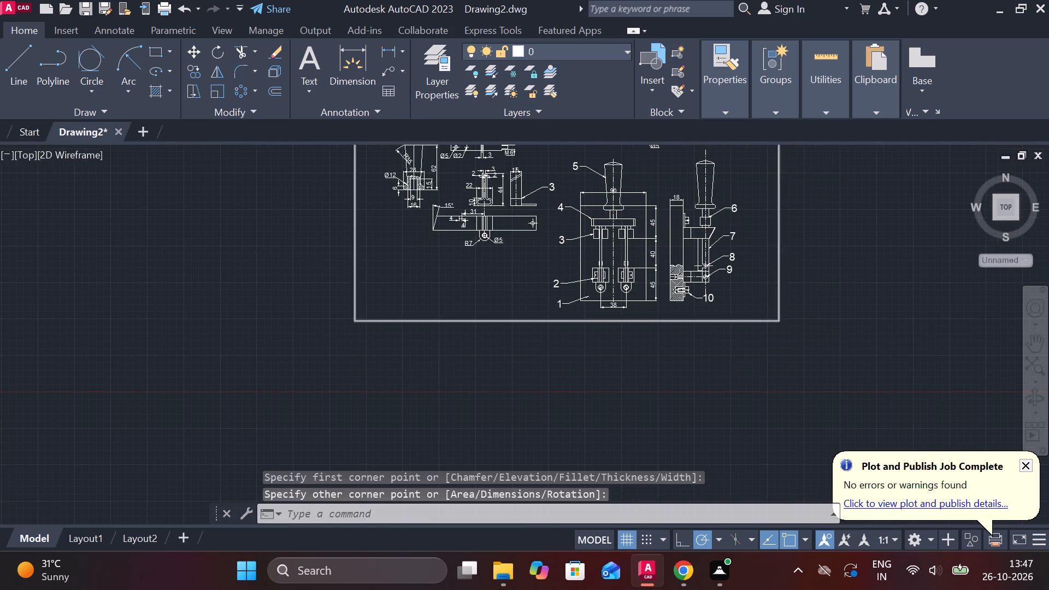
scroll(774, 231, down, 1)
middle_drag(774, 231, 761, 309)
scroll(760, 289, up, 2)
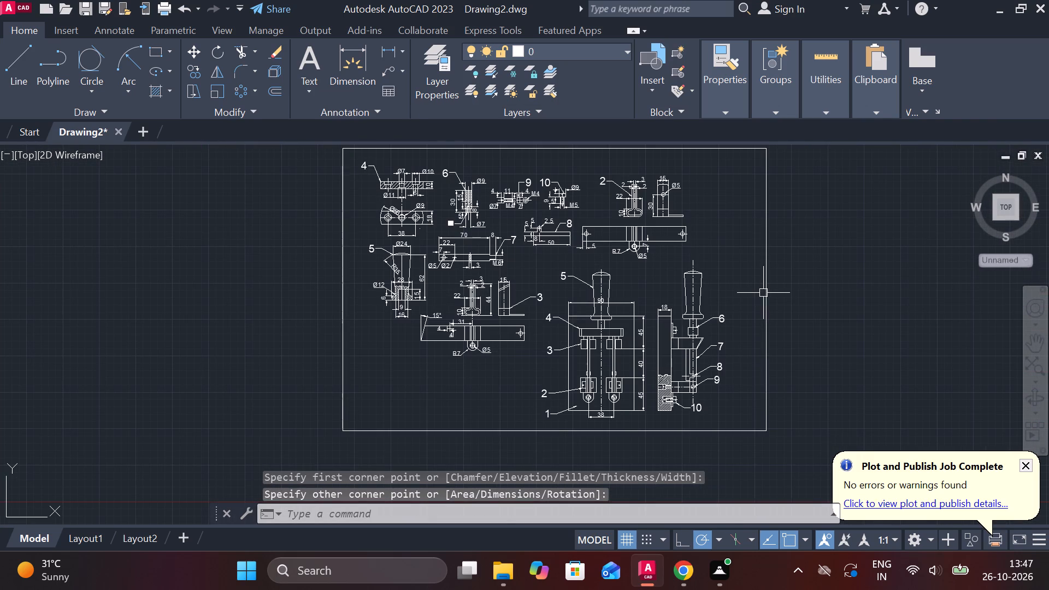
Stretch the border's right edge inward by about 38 units, closer to the assembly's side view.
click(764, 292)
click(764, 290)
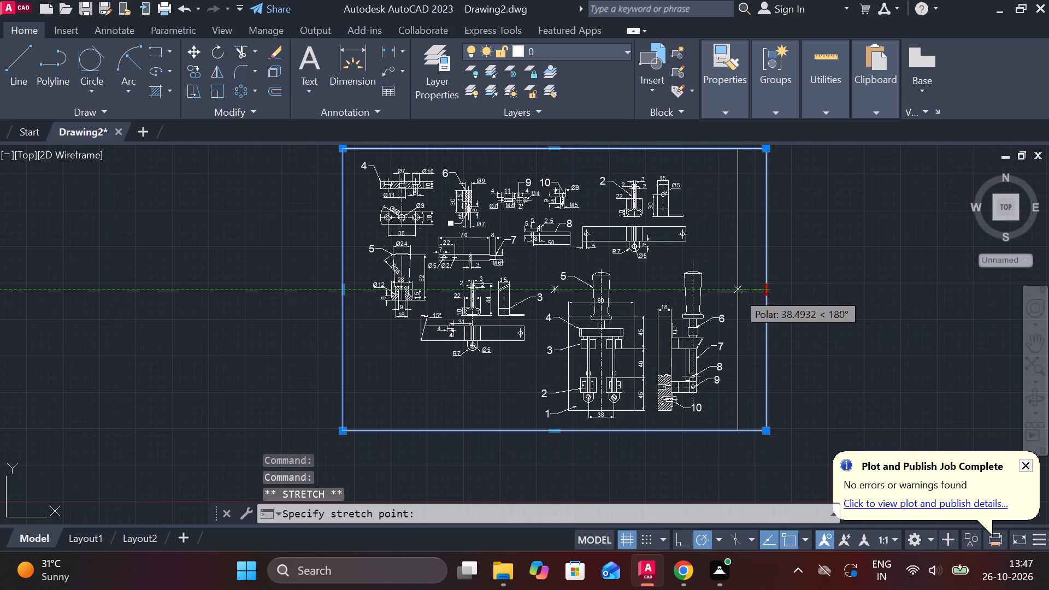
click(738, 292)
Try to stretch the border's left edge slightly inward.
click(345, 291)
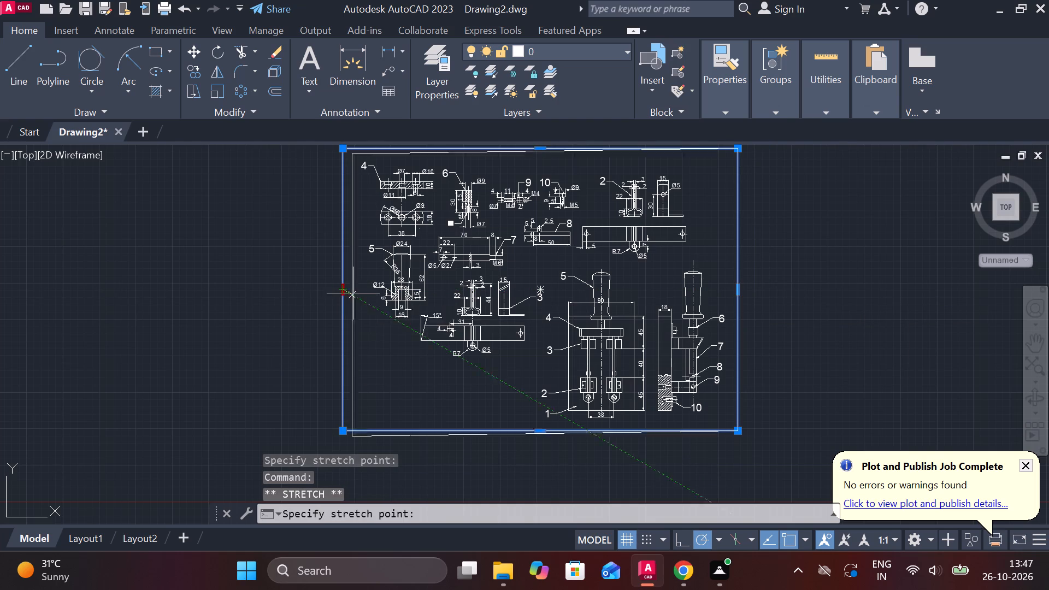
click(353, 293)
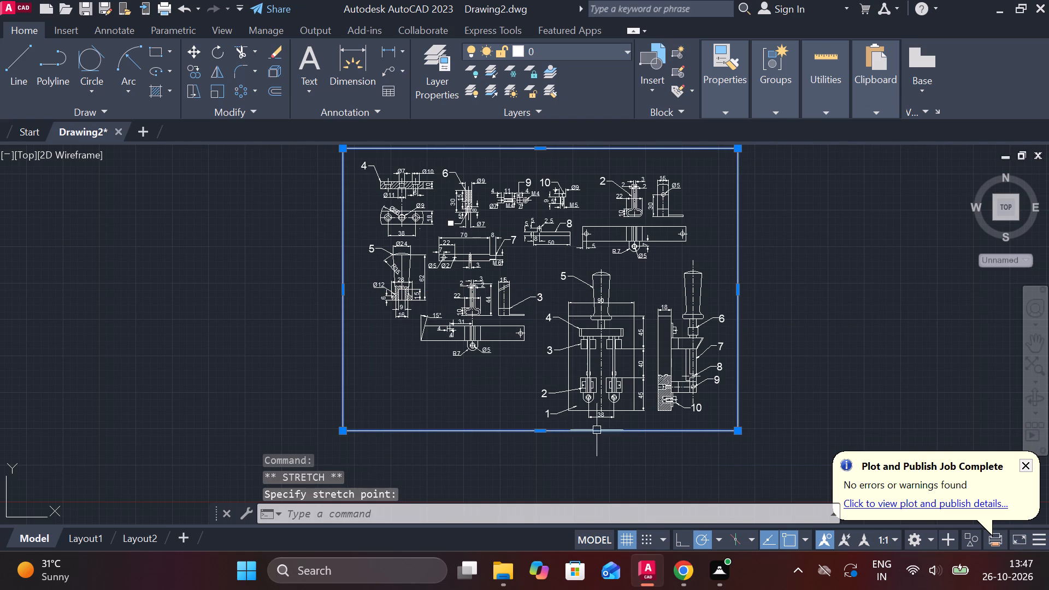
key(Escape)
Save the drawing in Documents as ELECTRICAL SWITCH ASSEMBLY MOUNTED ON A SLATE BOARD.
key(ctrl+s)
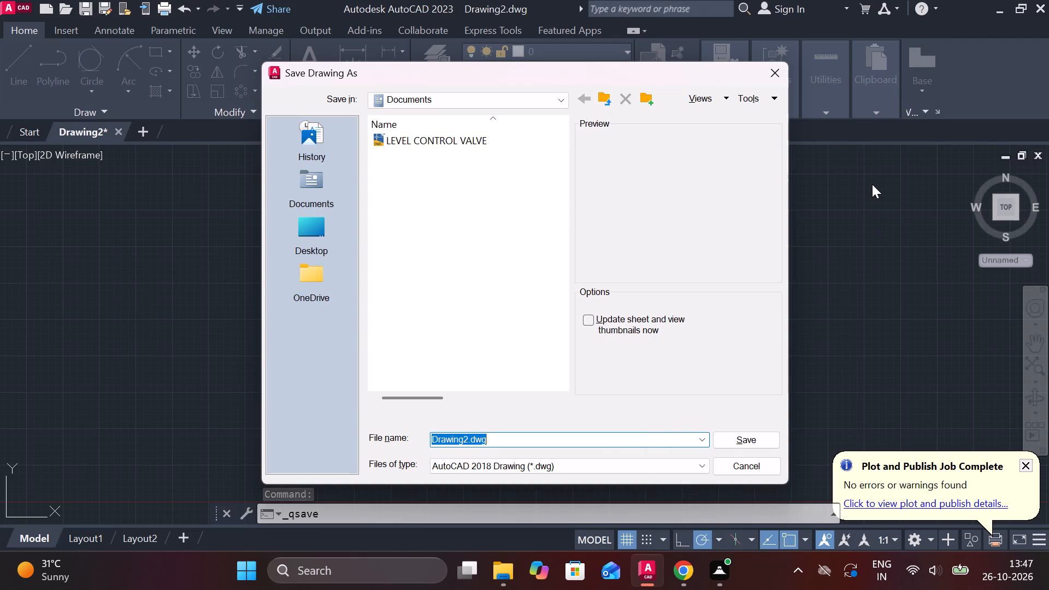
text(ELE)
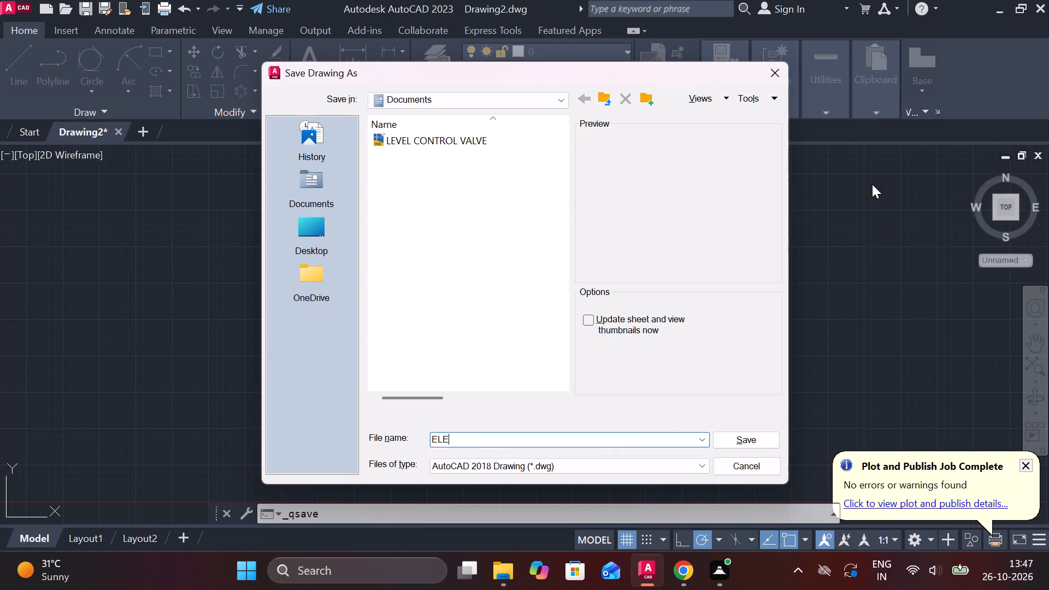
text(CTRICAL SWO)
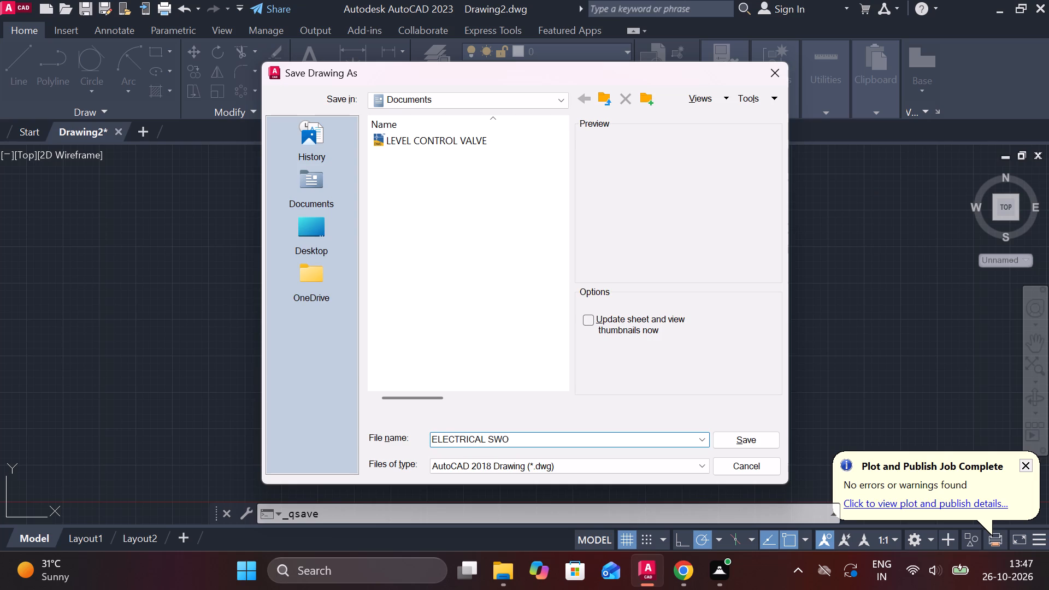
key(BackSpace)
text(ITCH ASSEMBLY)
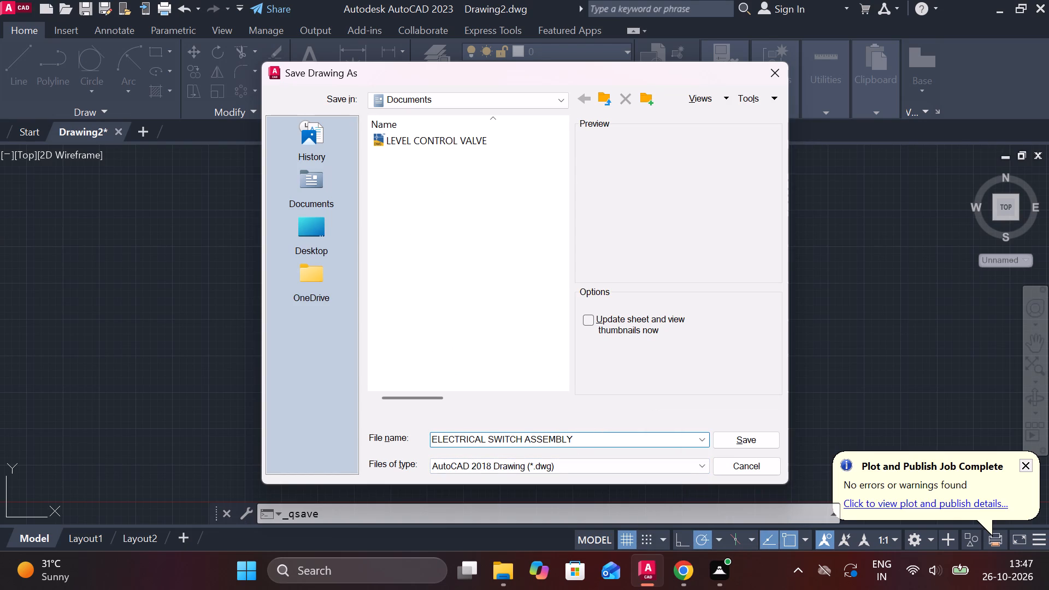
key(space)
text(MOUNTED)
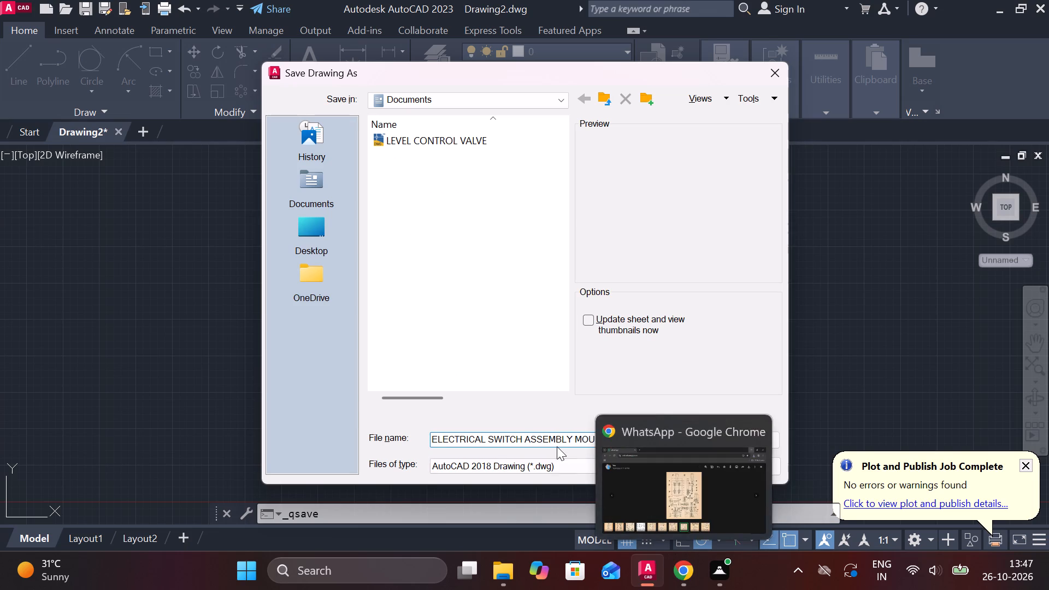
key(space)
text(ON A)
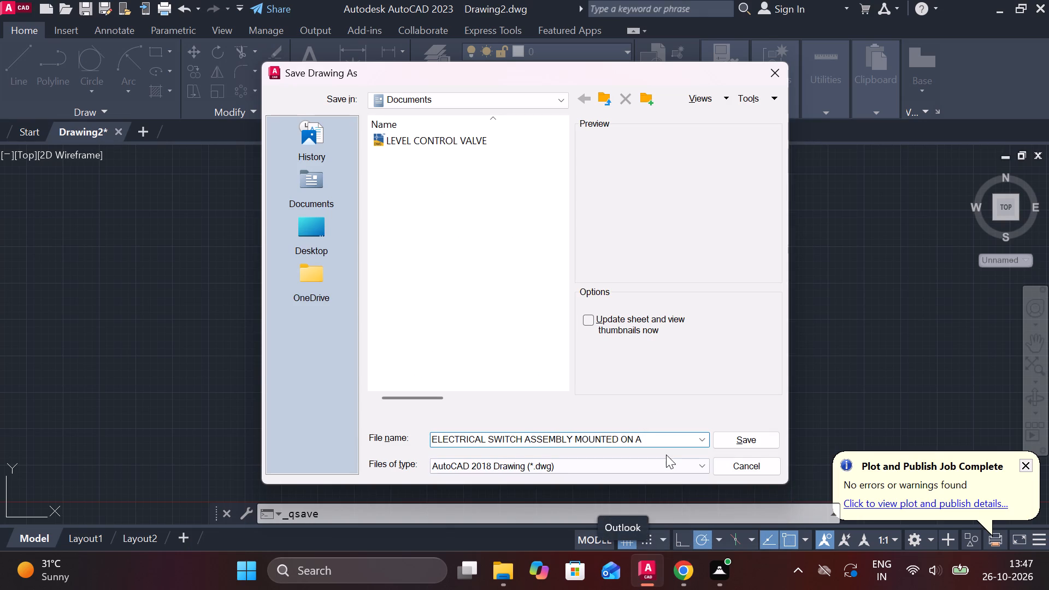
key(space)
text(SCALE)
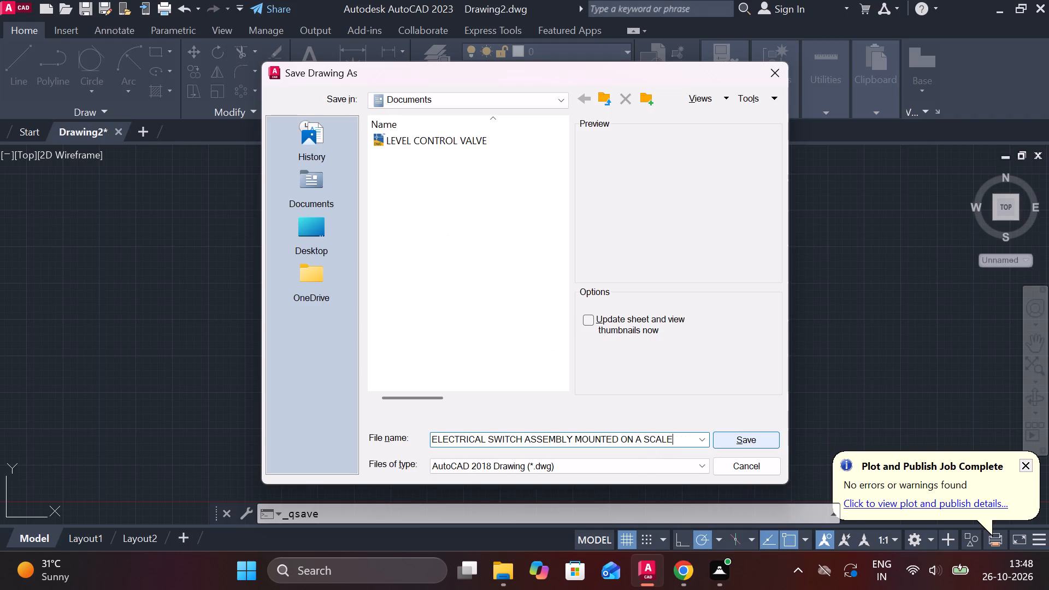
key(BackSpace)
key(BackSpace)
key(BackSpace)
key(BackSpace)
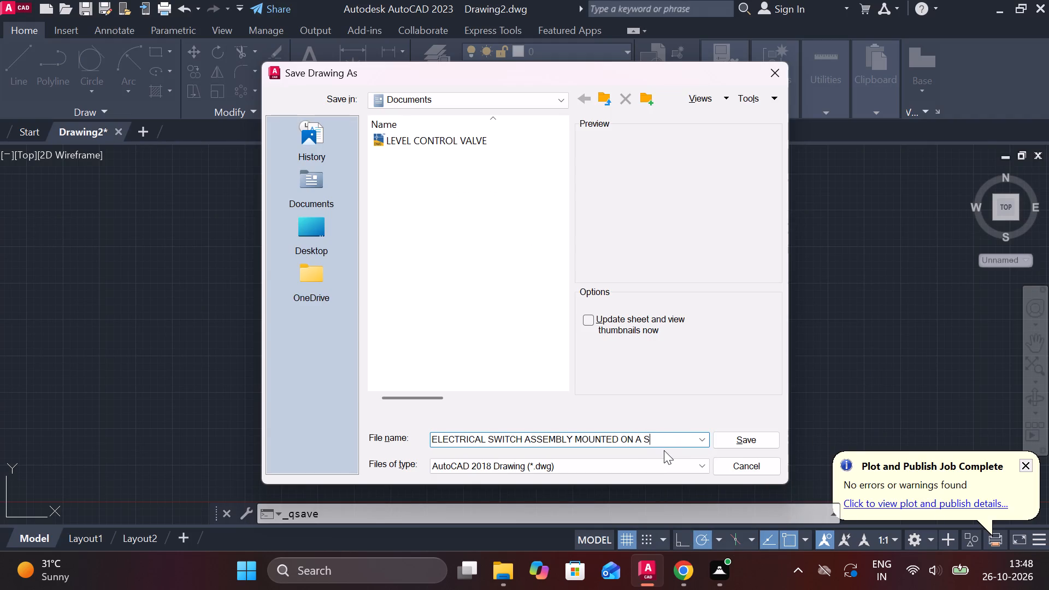
key(l)
text(ATE)
key(space)
text(BOARD)
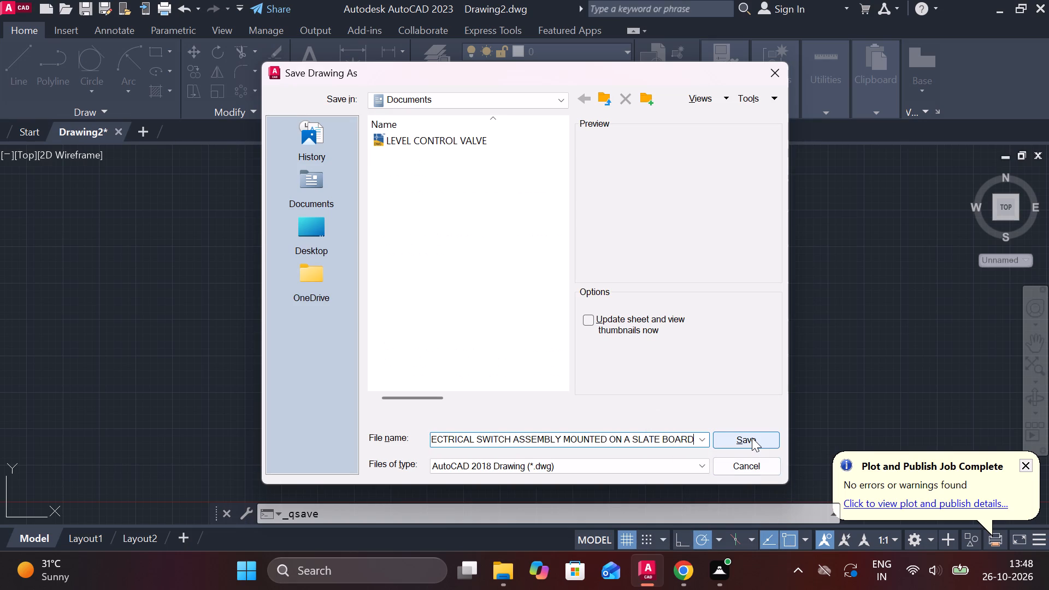
click(752, 438)
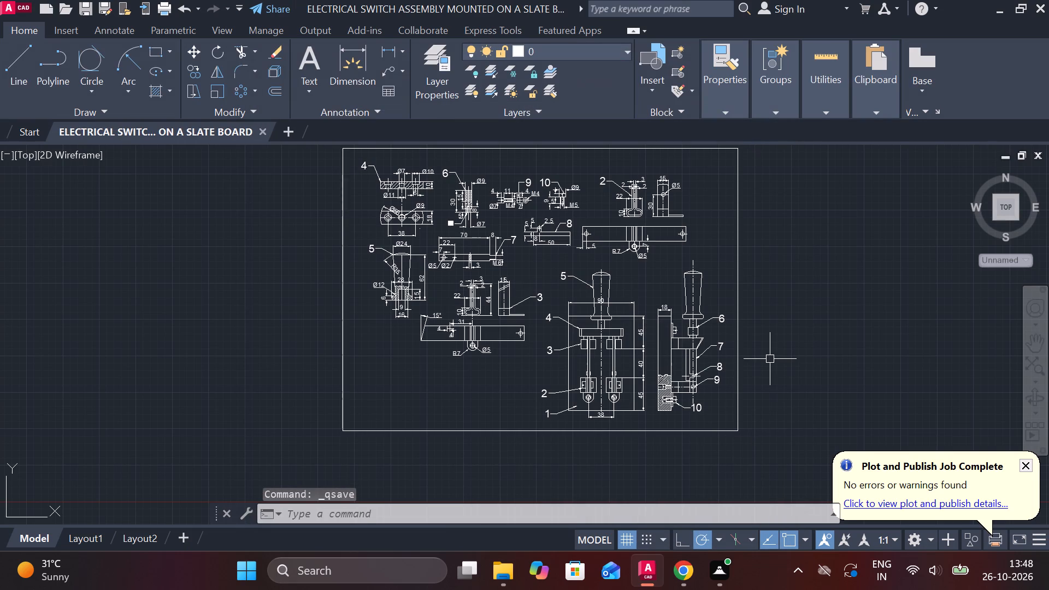
Turn off command log file recording with LOGFILEOFF and save the drawing.
text(LOG)
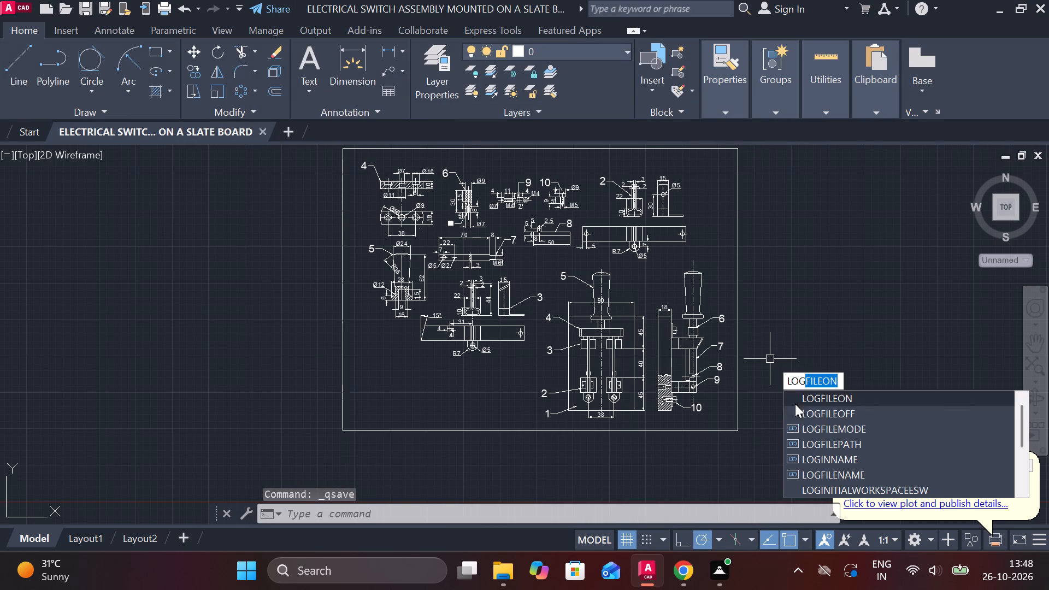
click(818, 413)
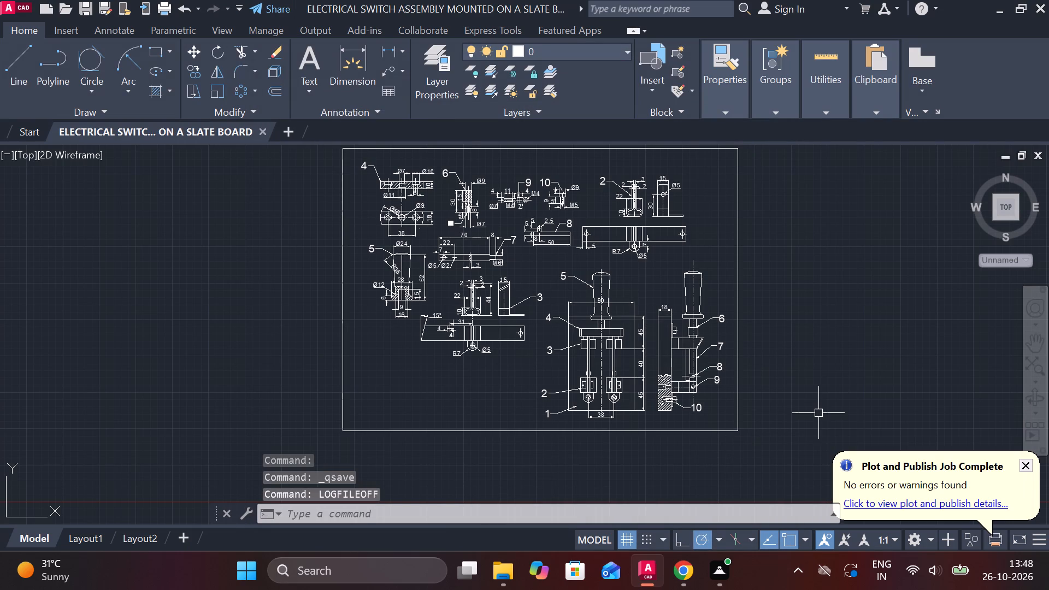
key(ctrl+s)
Plot a window enclosing the whole border with DWG To PDF.pc3 in landscape orientation, saving the PDF in Documents under the proposed name.
text(PLO)
key(t)
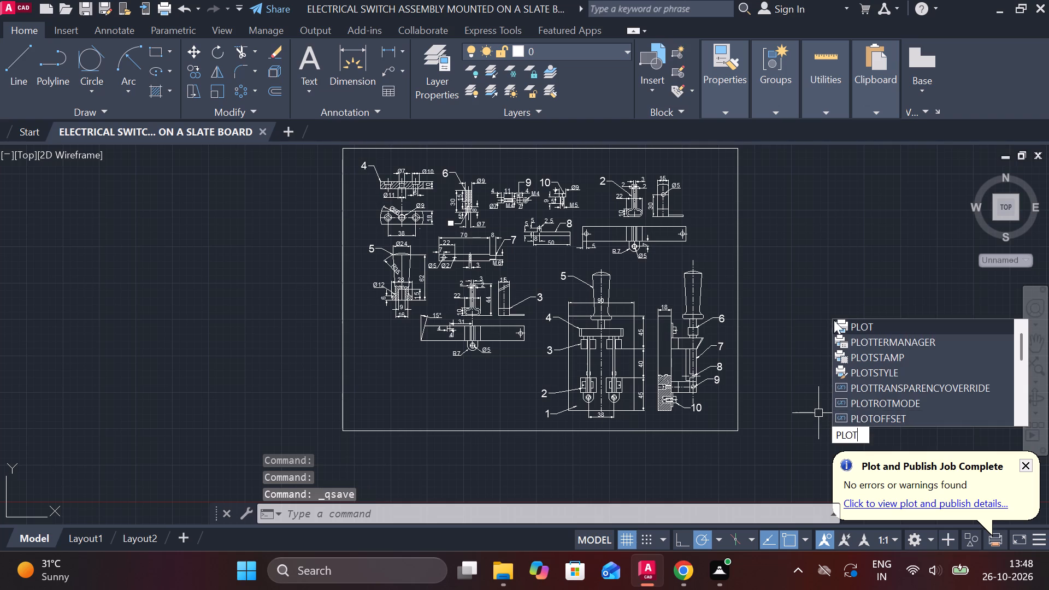
click(842, 321)
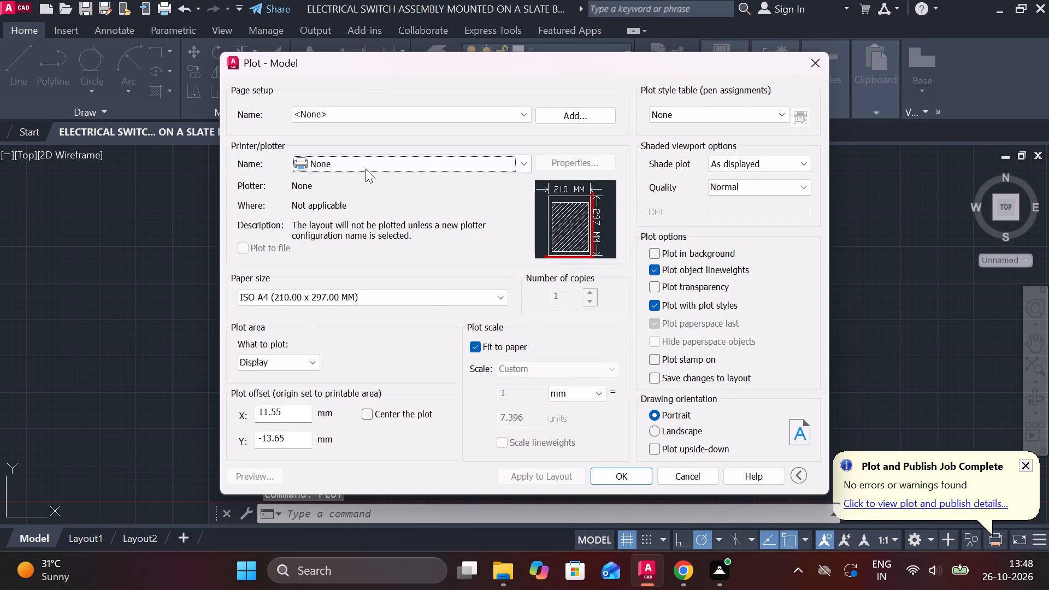
click(365, 168)
click(366, 327)
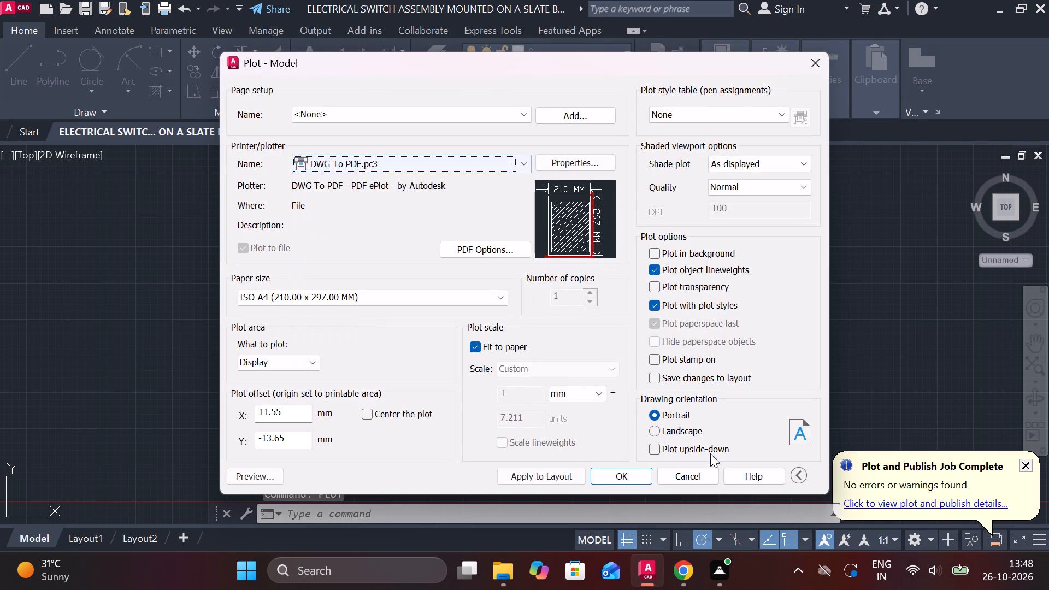
click(657, 432)
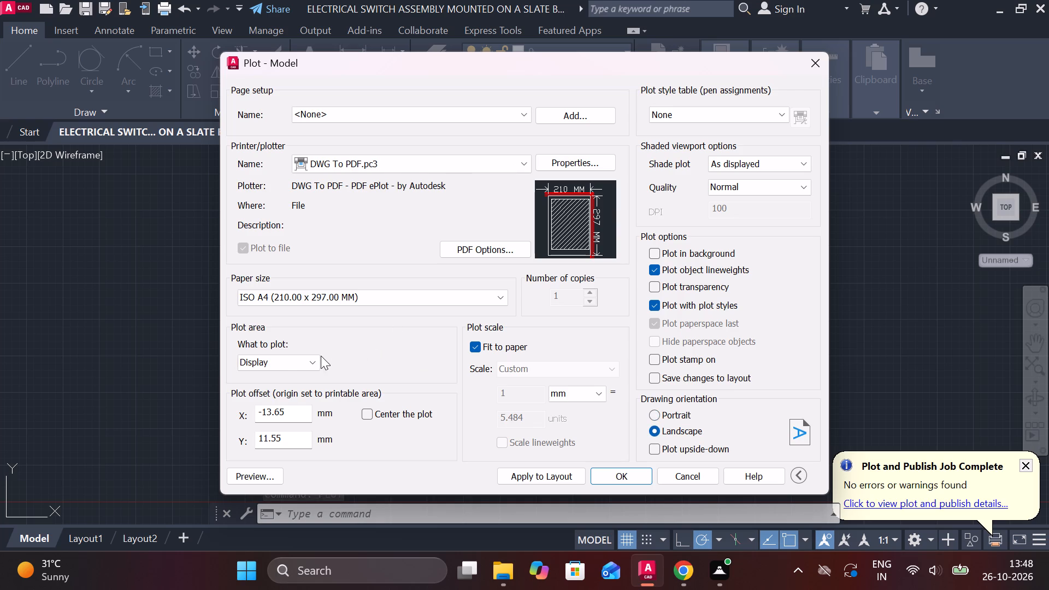
click(296, 366)
click(309, 405)
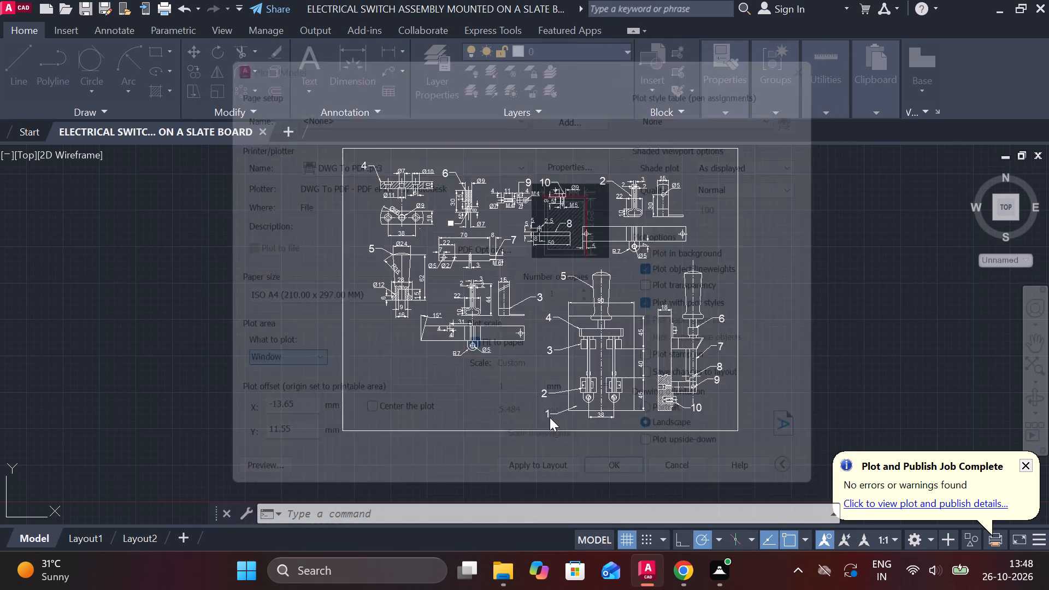
scroll(561, 417, down, 1)
click(410, 238)
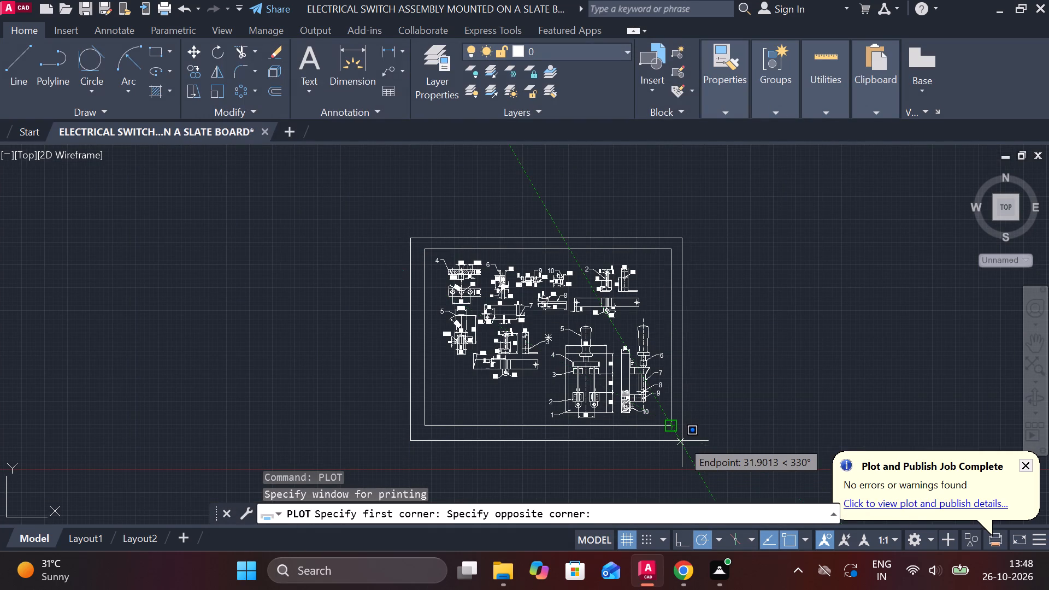
click(682, 441)
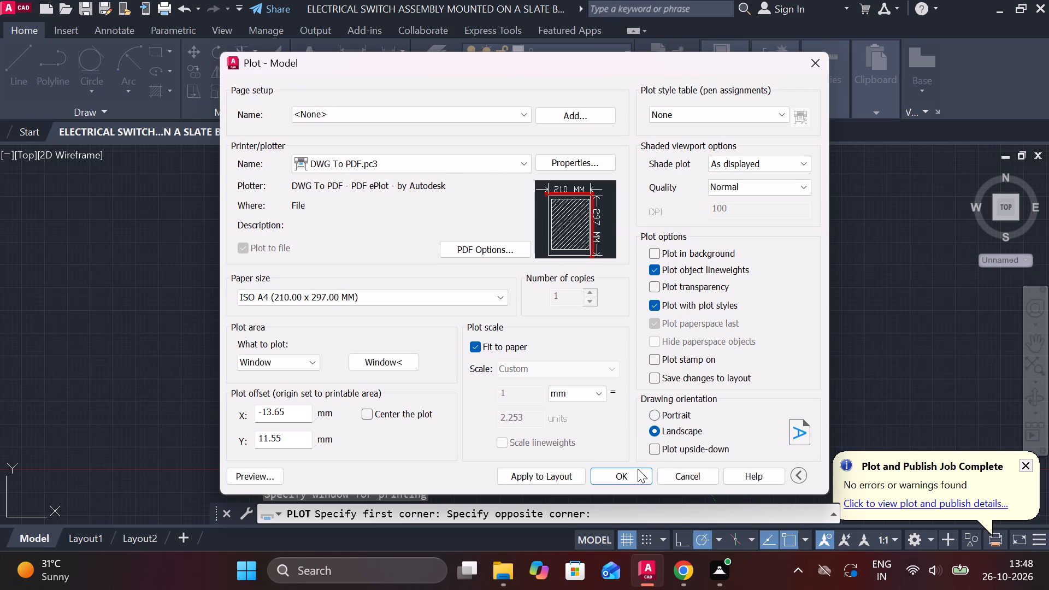
click(637, 469)
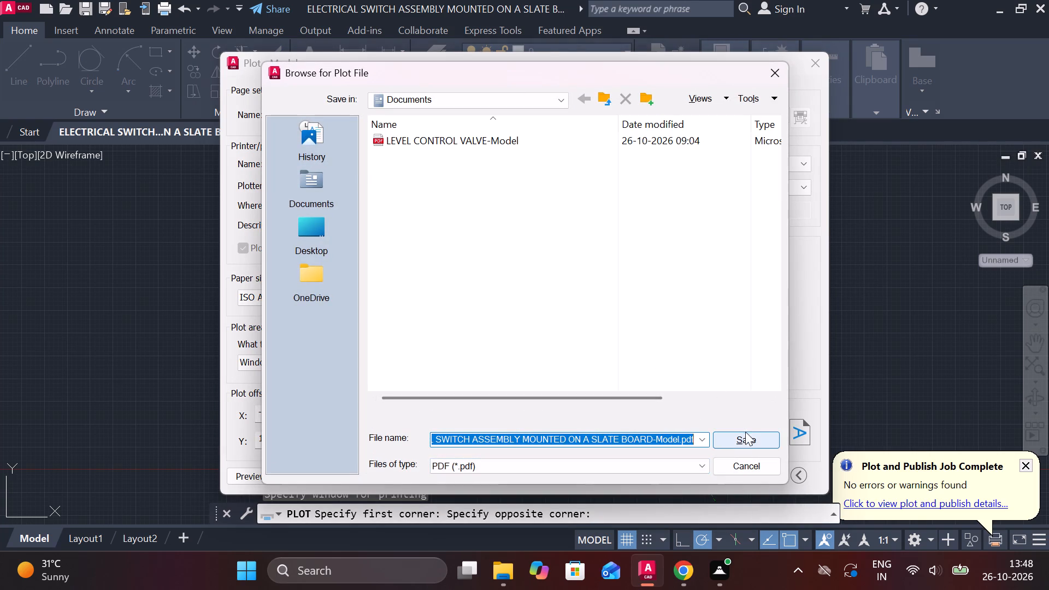
click(748, 434)
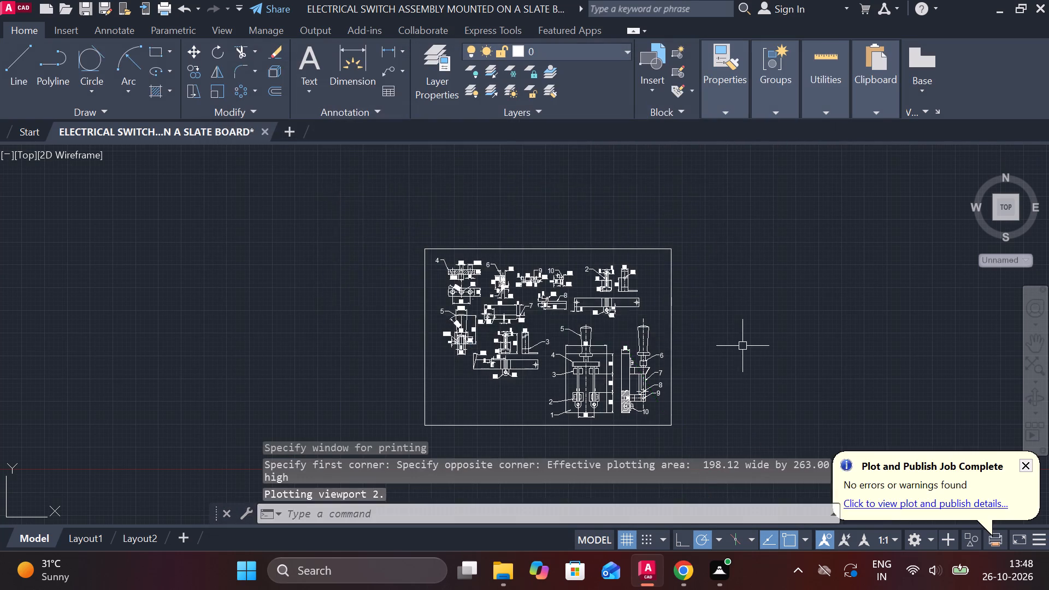
Look over the plotted PDF sheet in Microsoft Edge.
scroll(667, 334, down, 2)
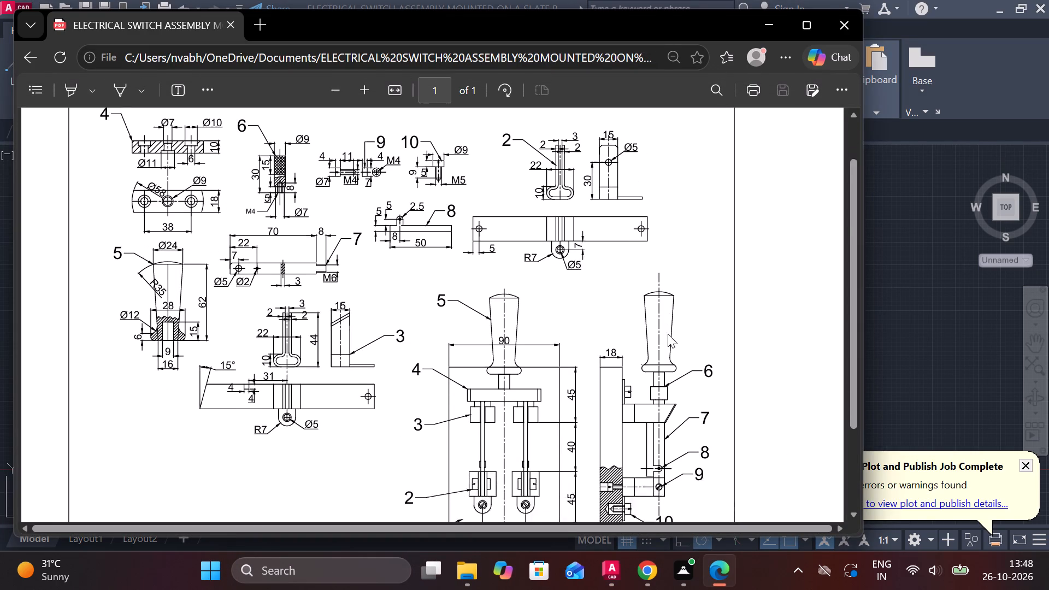
scroll(508, 354, up, 2)
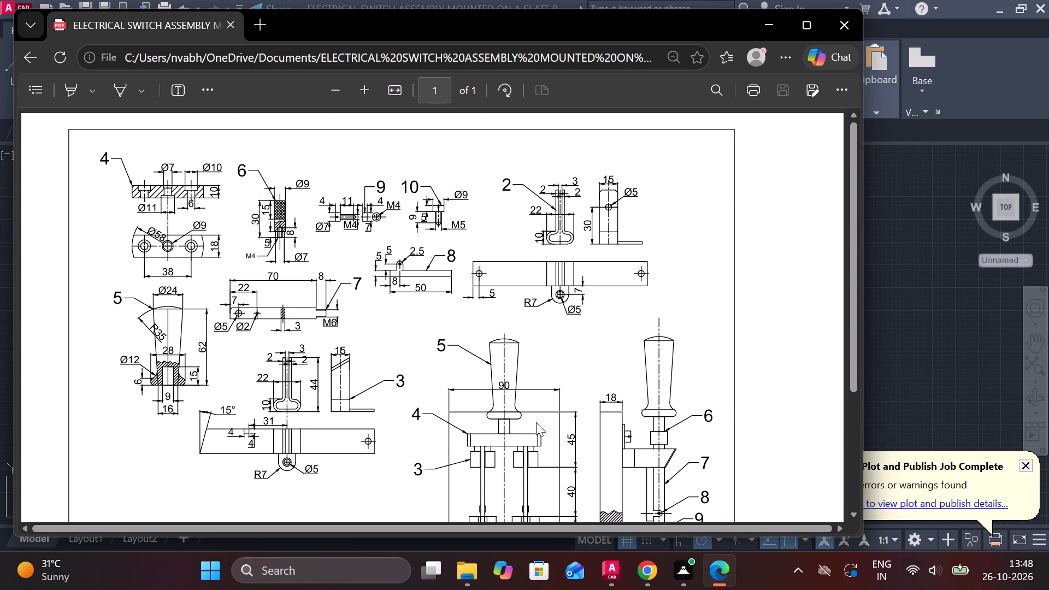